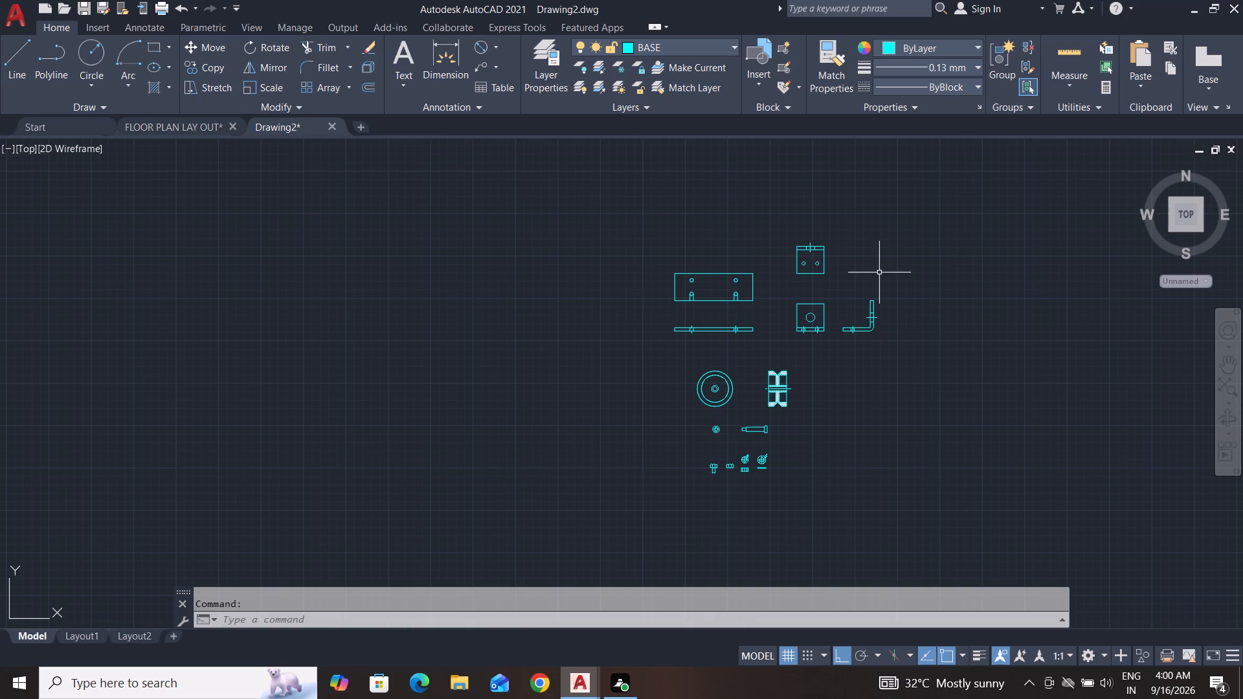
Save the drawing in the autocad internship file folder under the name WHEEL SUPPOORT ASSEMBLY.
scroll(825, 220, up, 1)
scroll(822, 247, down, 1)
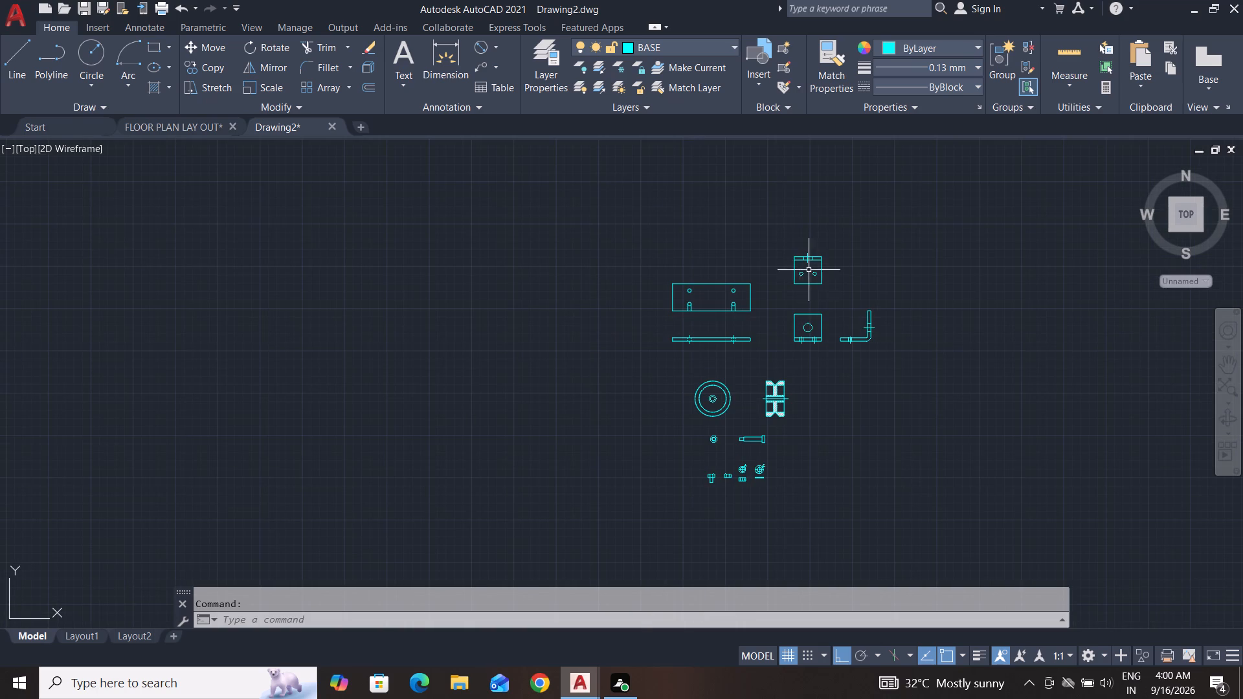
key(ctrl+s)
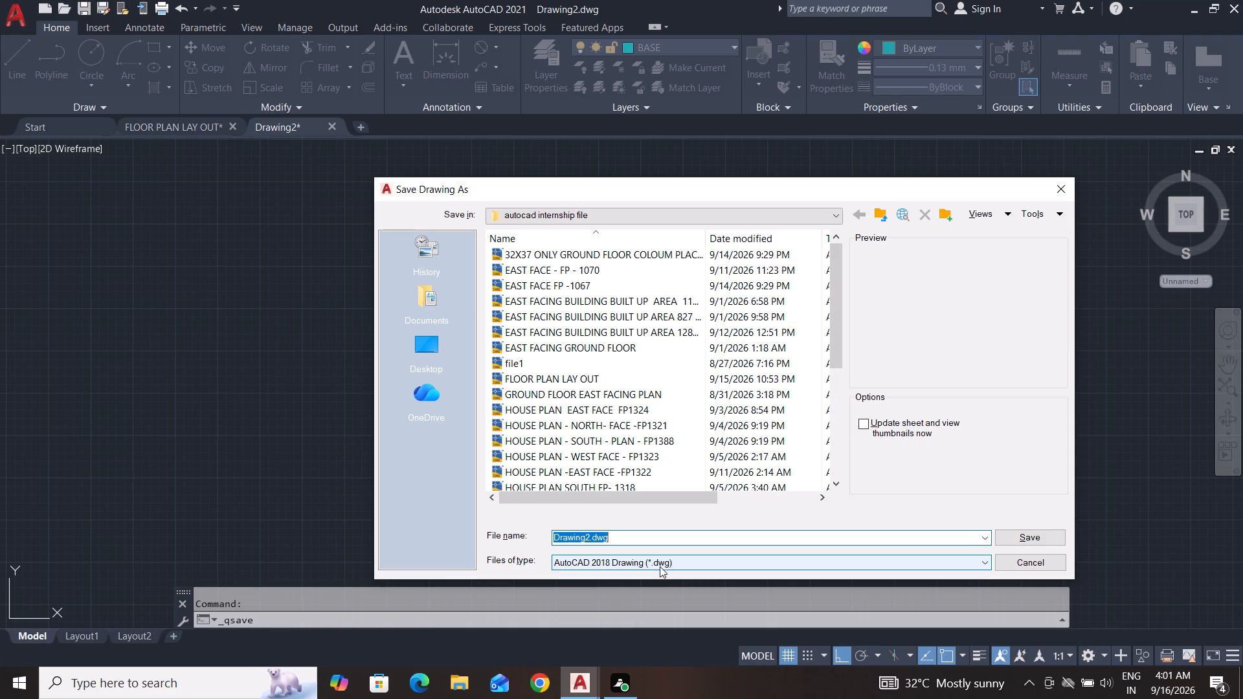
click(673, 538)
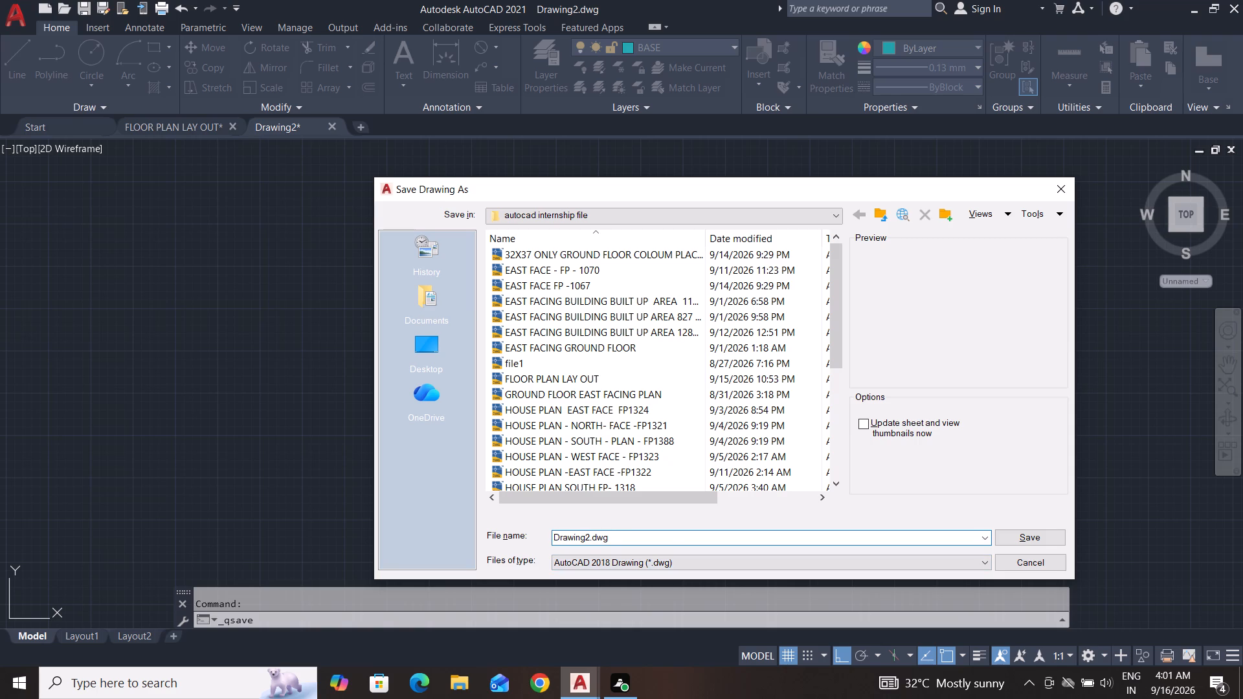
key(BackSpace)
key(BackSpace)
key(BackSpace)
key(BackSpace)
key(BackSpace)
key(BackSpace)
key(BackSpace)
key(BackSpace)
key(BackSpace)
key(BackSpace)
key(BackSpace)
key(BackSpace)
key(BackSpace)
key(BackSpace)
key(BackSpace)
key(BackSpace)
key(BackSpace)
key(BackSpace)
key(BackSpace)
key(BackSpace)
key(w)
text(HEEL)
key(space)
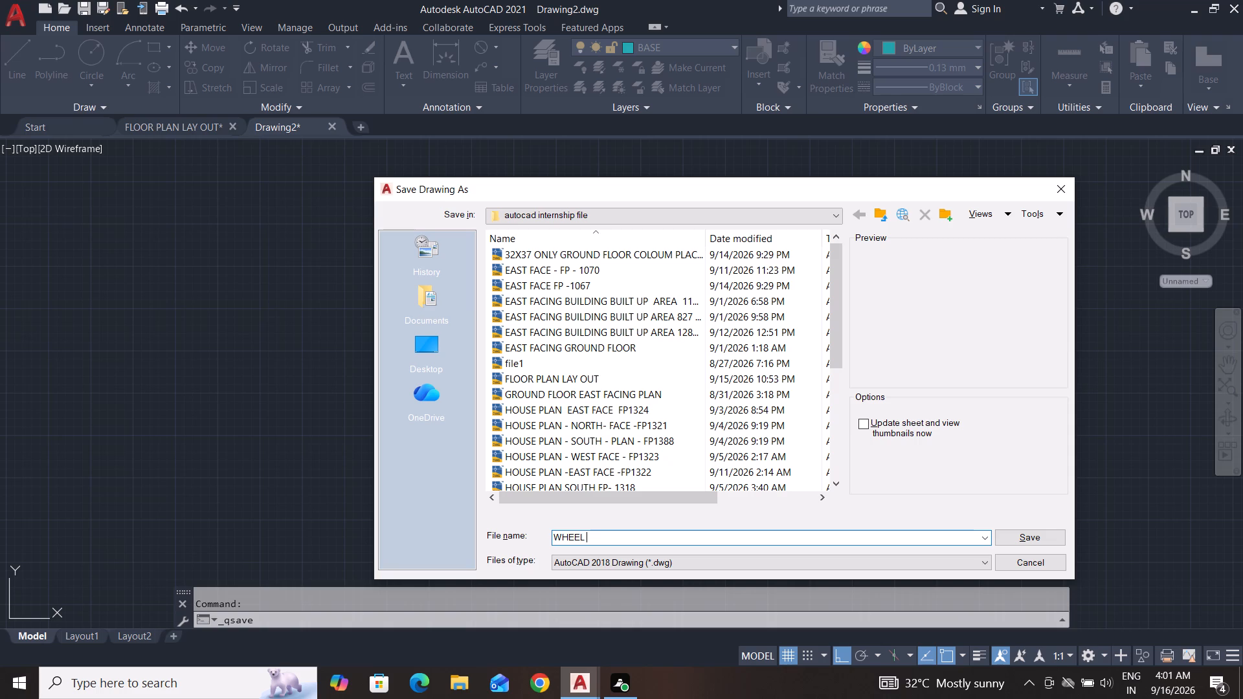
key(s)
key(u)
text(PPOORT)
key(space)
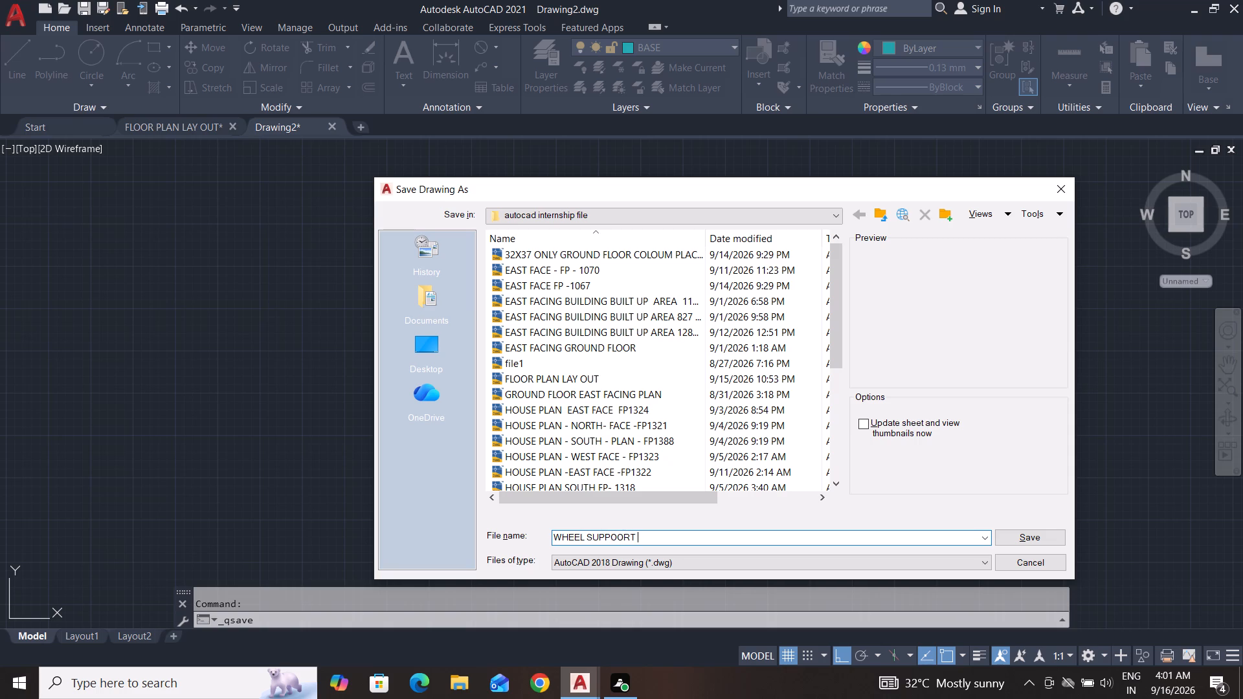
text(ASSE)
text(MBLY)
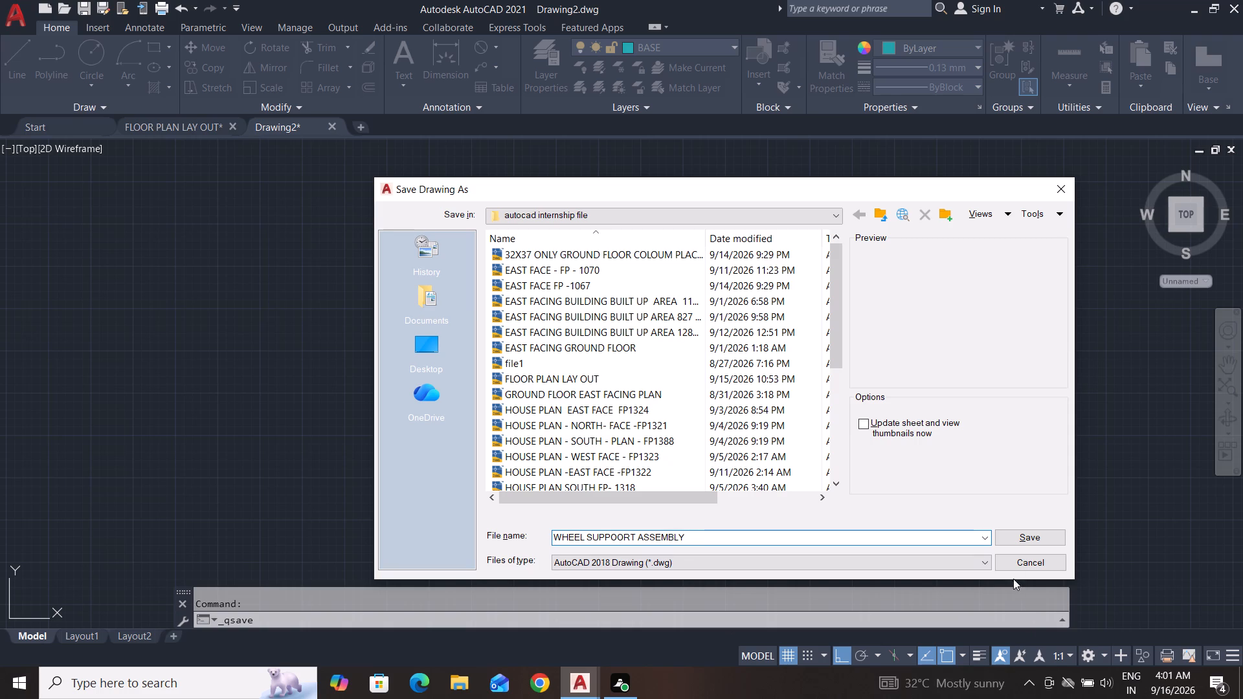
click(1036, 538)
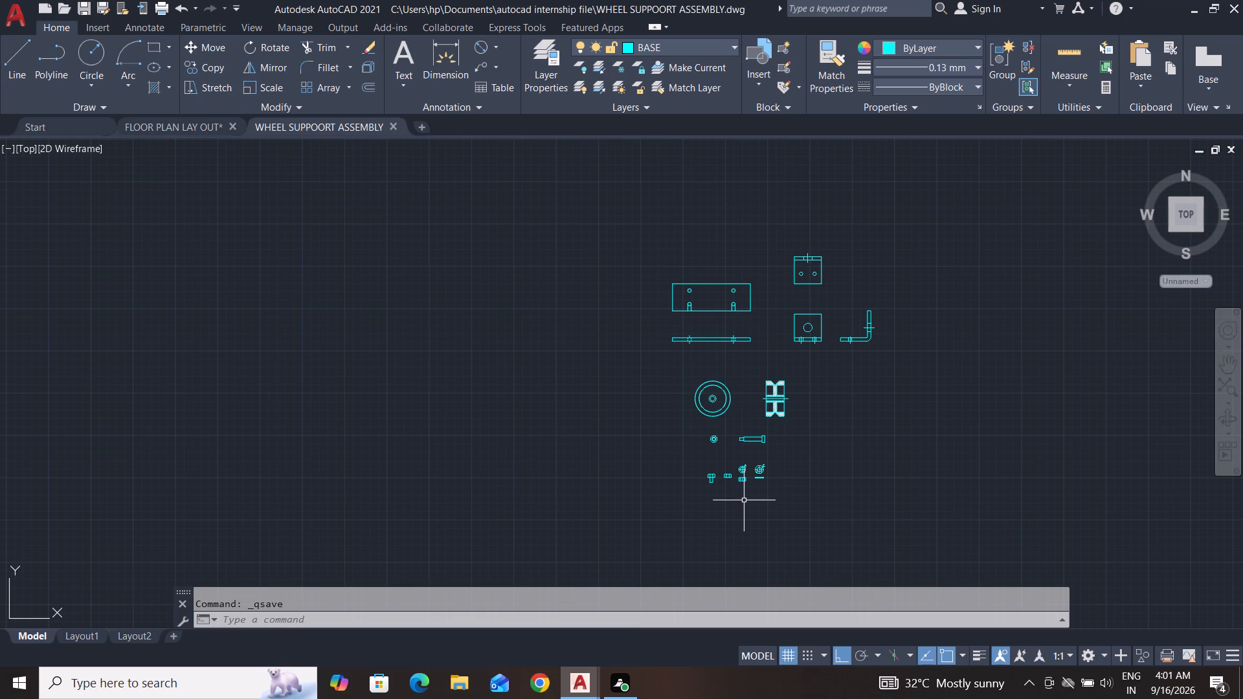
key(Escape)
key(Escape)
key(Escape)
Open the Layer Properties Manager for the wheel support drawing.
scroll(912, 399, up, 1)
scroll(912, 399, down, 2)
key(Escape)
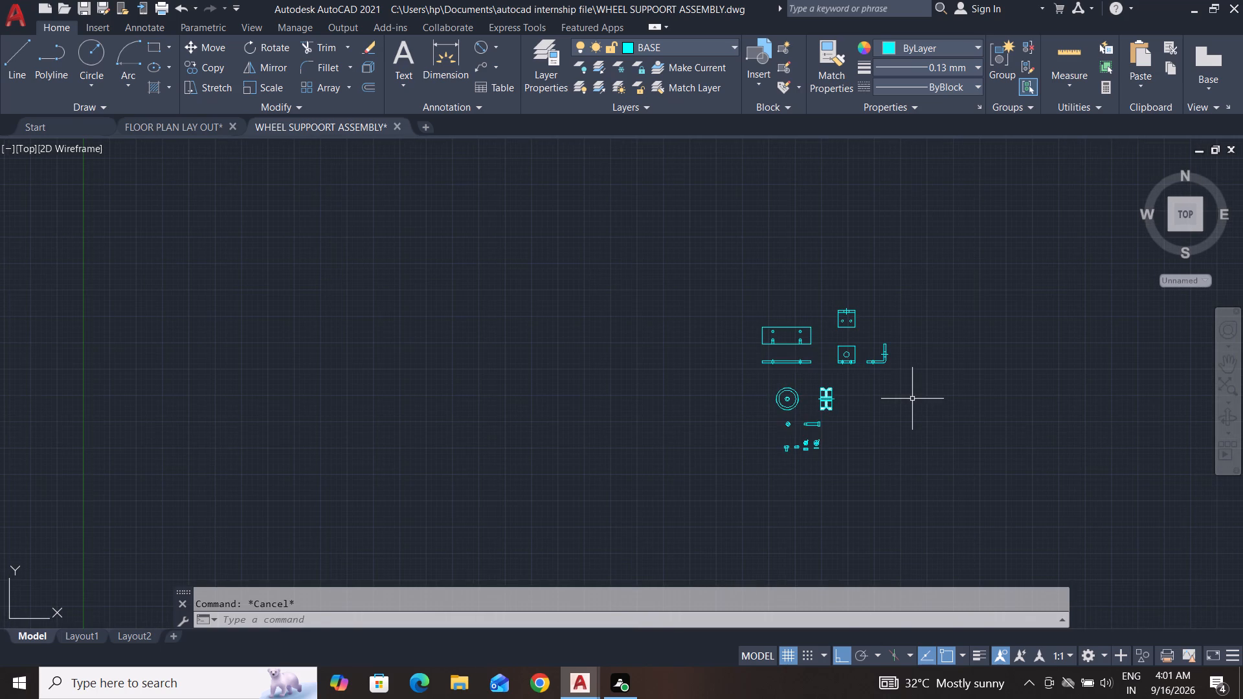
key(Escape)
scroll(903, 310, up, 2)
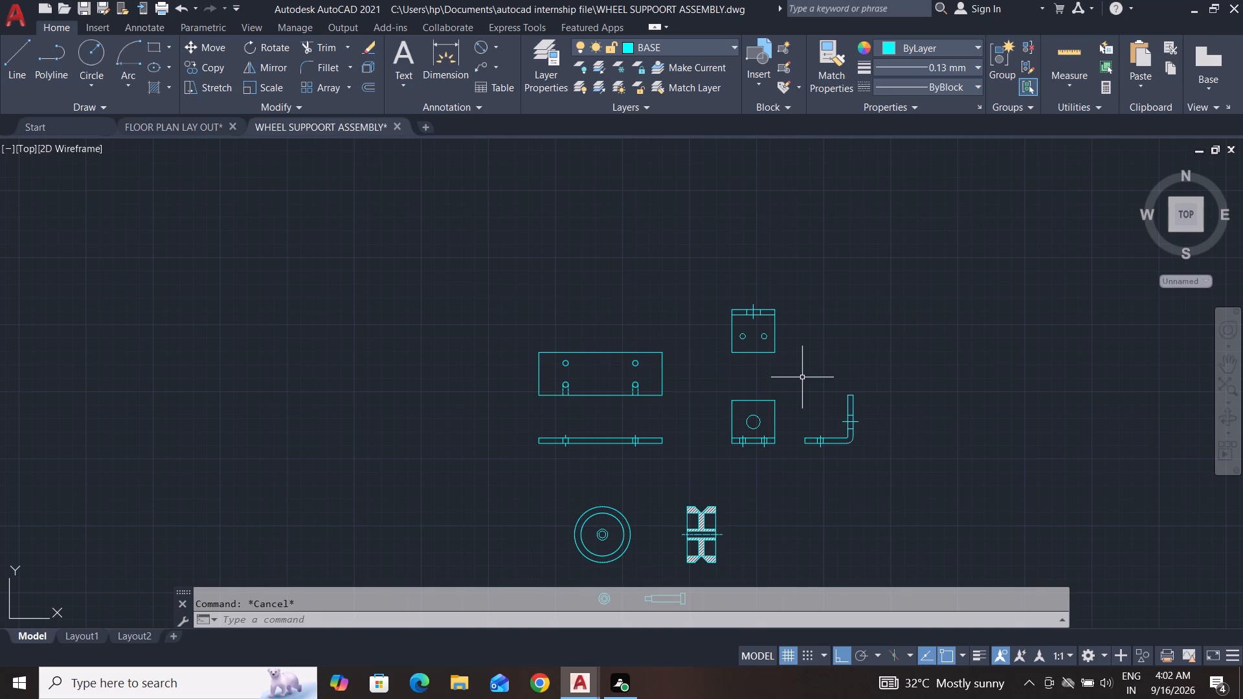
key(l)
key(a)
key(Return)
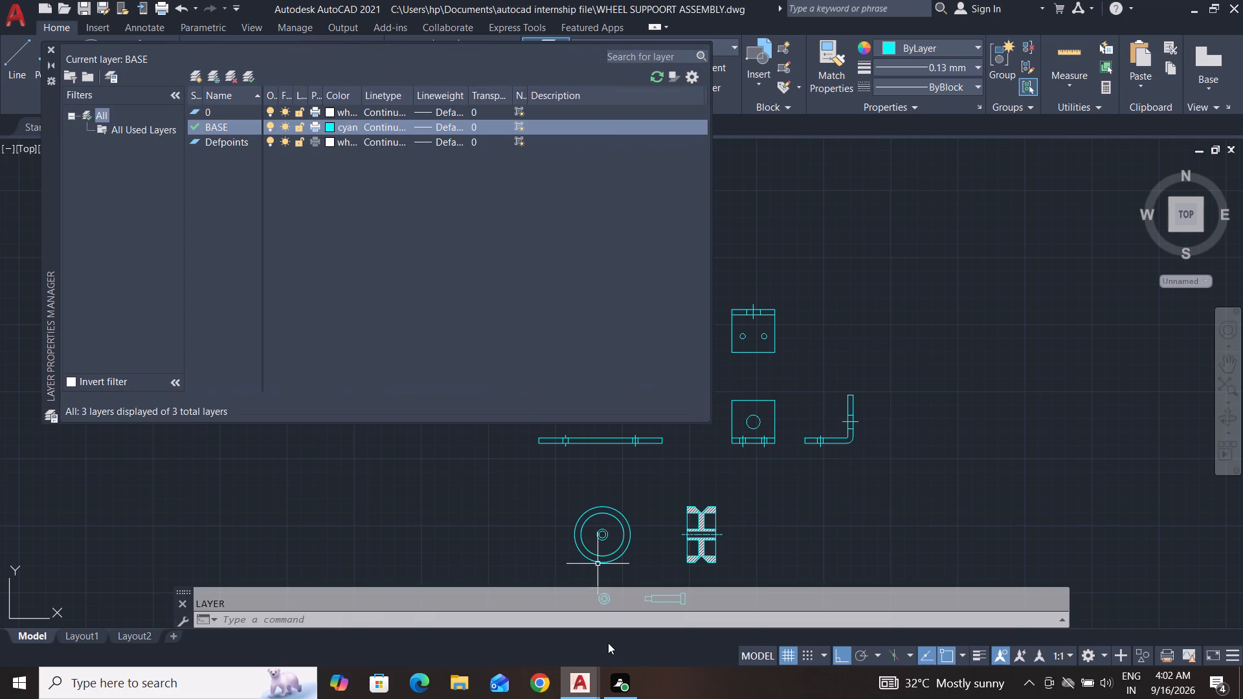
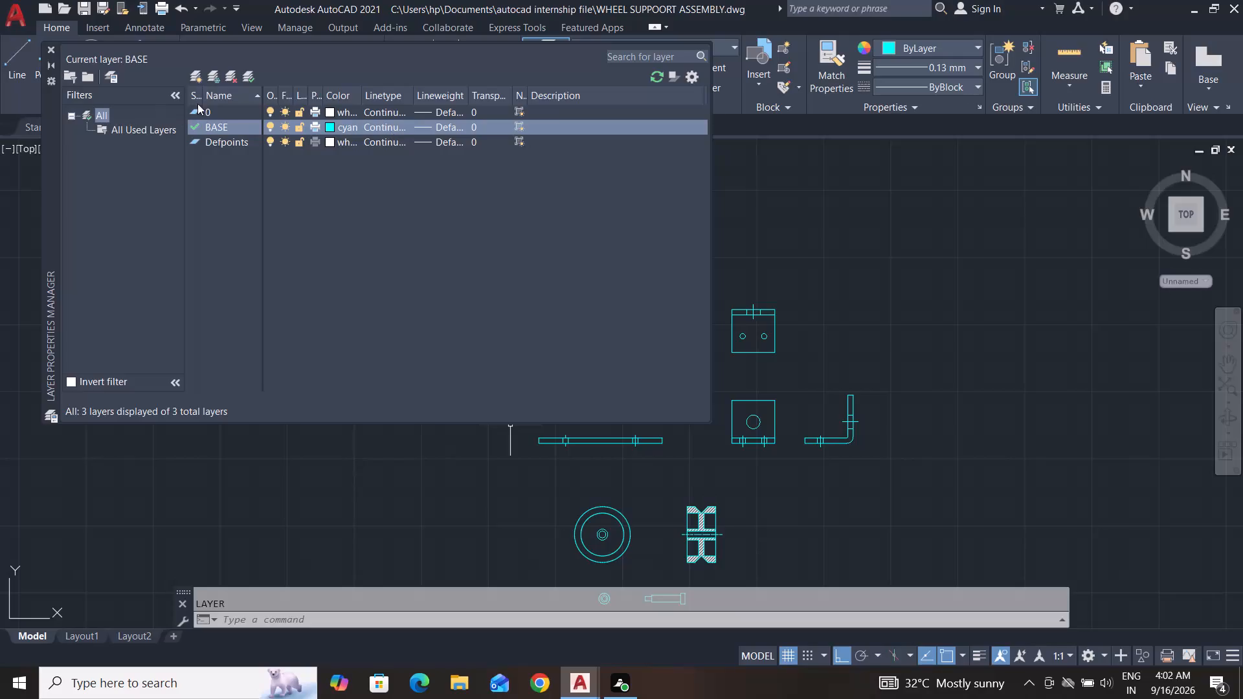
Create a new layer named DIMENSION with the colour yellow and close the layer manager.
click(197, 75)
key(BackSpace)
key(BackSpace)
key(BackSpace)
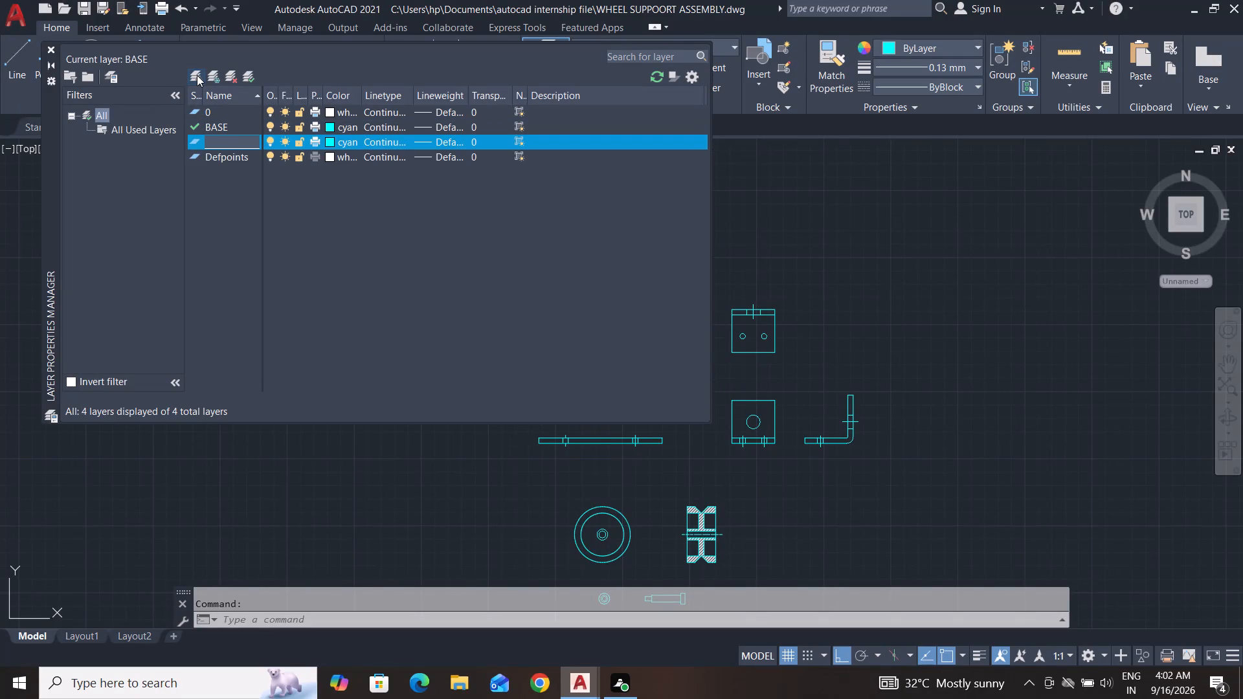
text(DIMENSION)
click(328, 137)
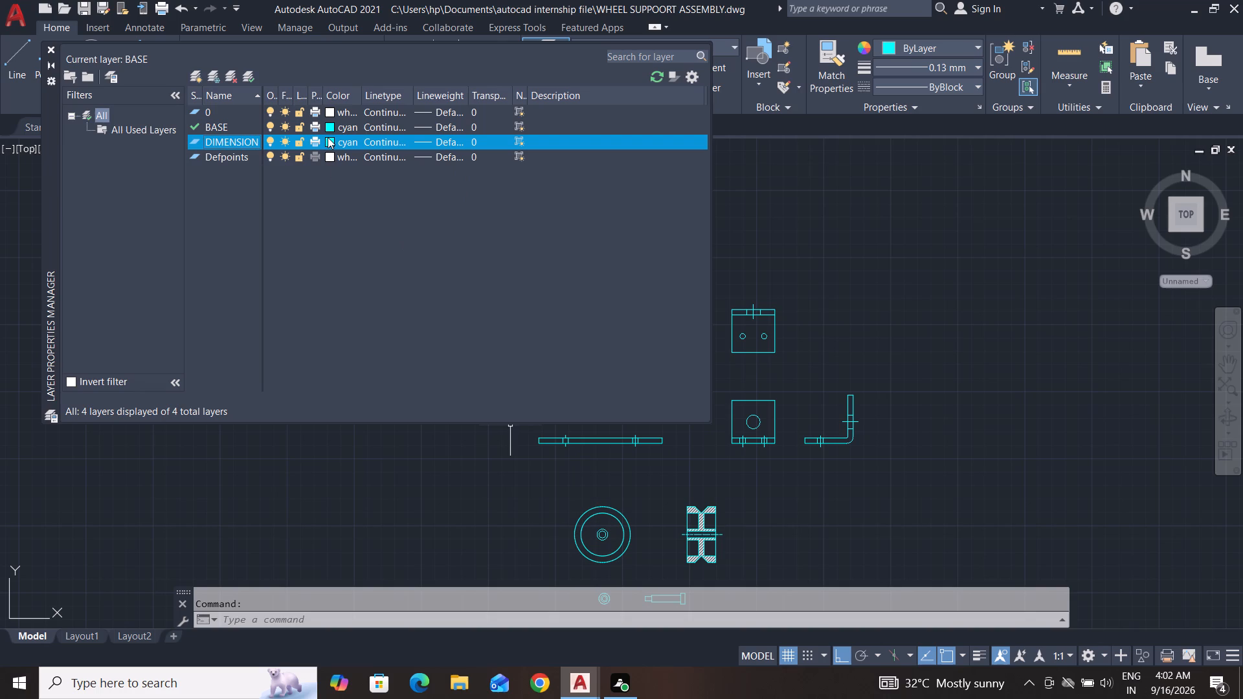
click(520, 351)
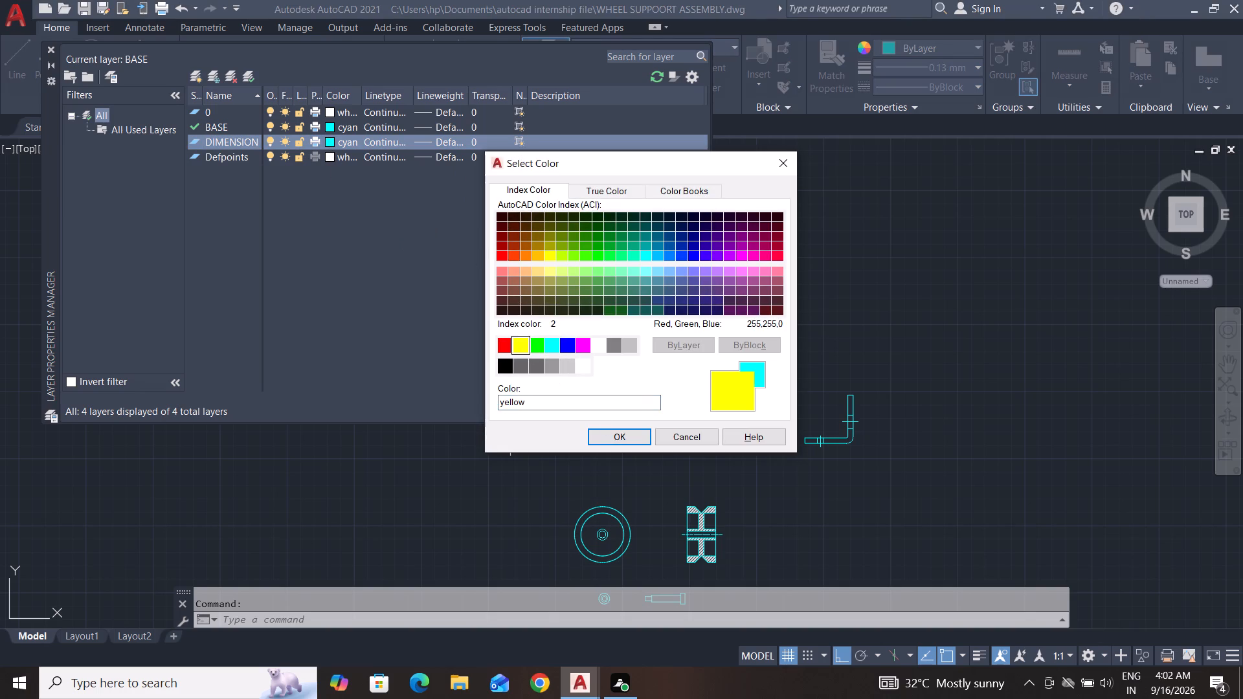
click(608, 434)
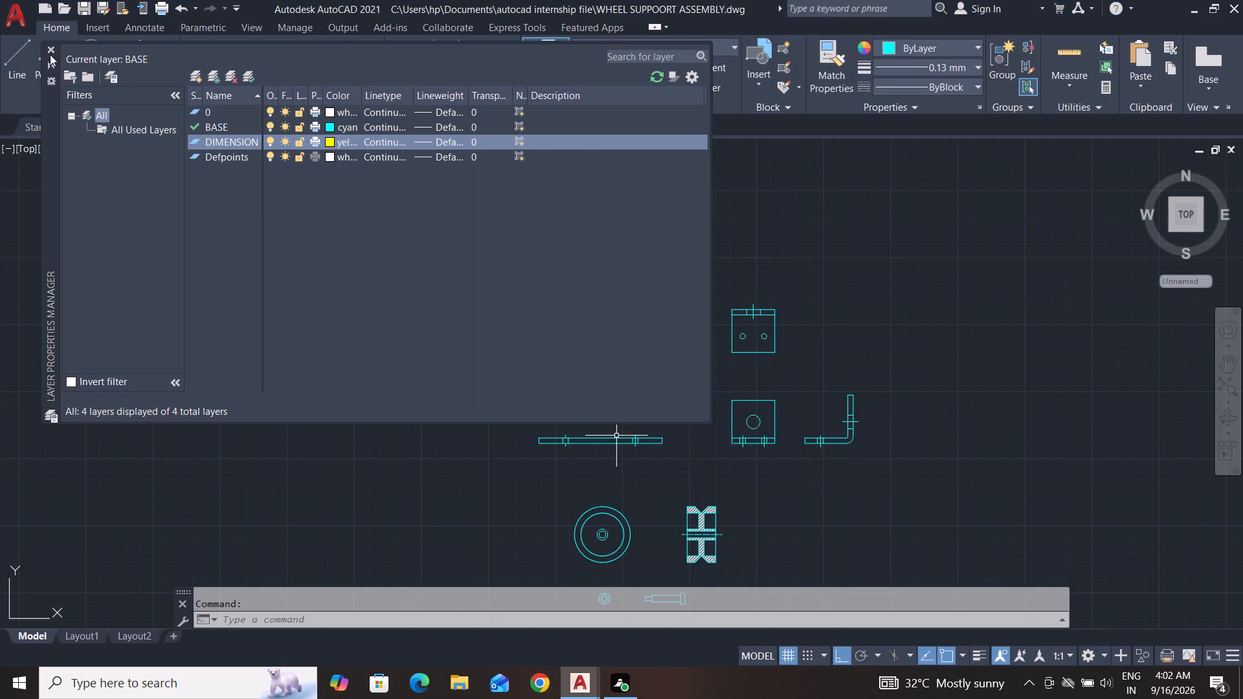
click(52, 49)
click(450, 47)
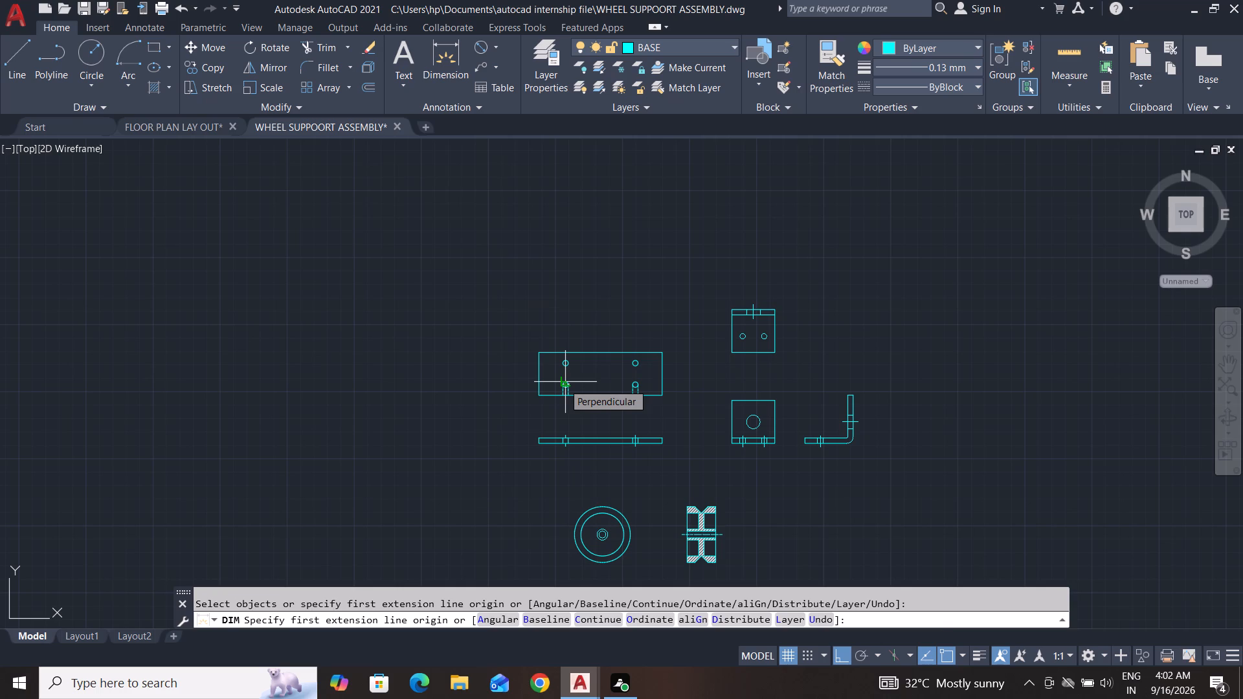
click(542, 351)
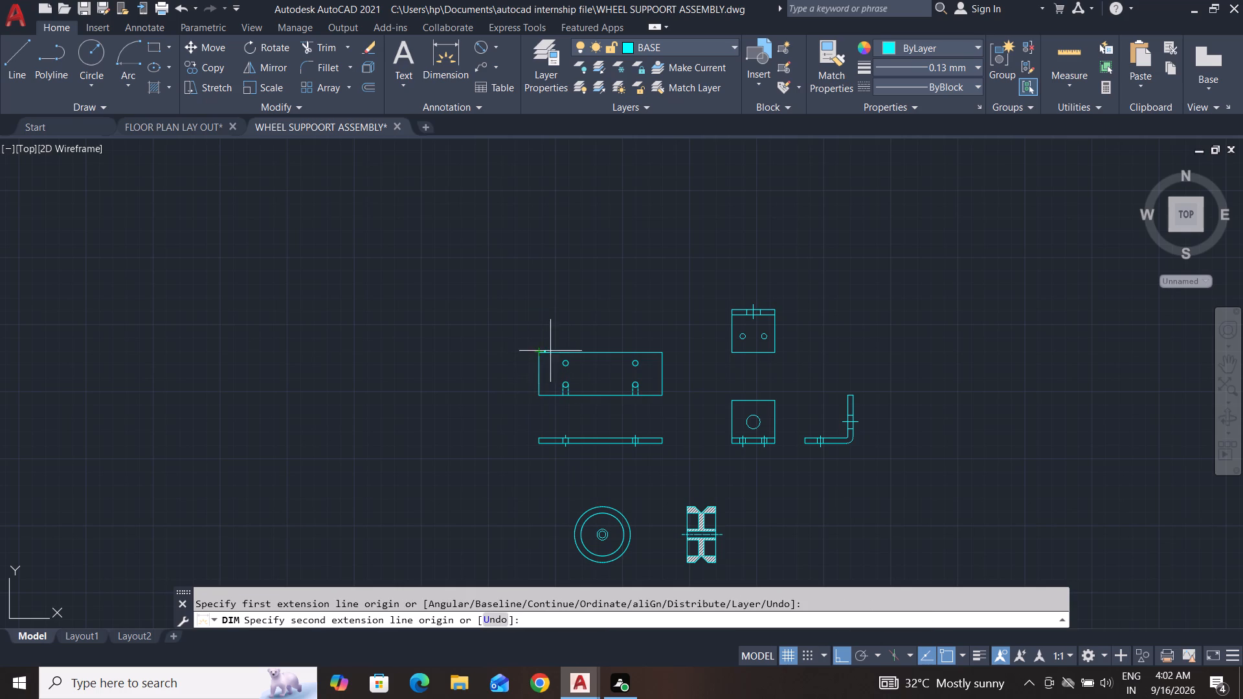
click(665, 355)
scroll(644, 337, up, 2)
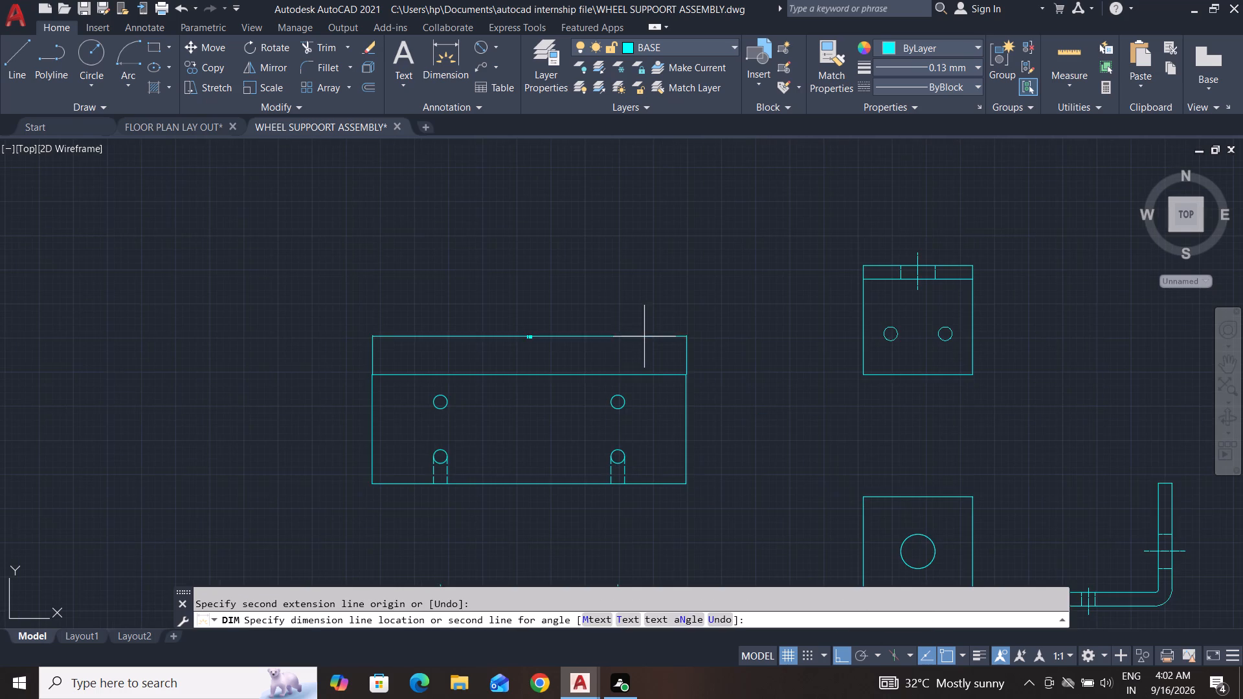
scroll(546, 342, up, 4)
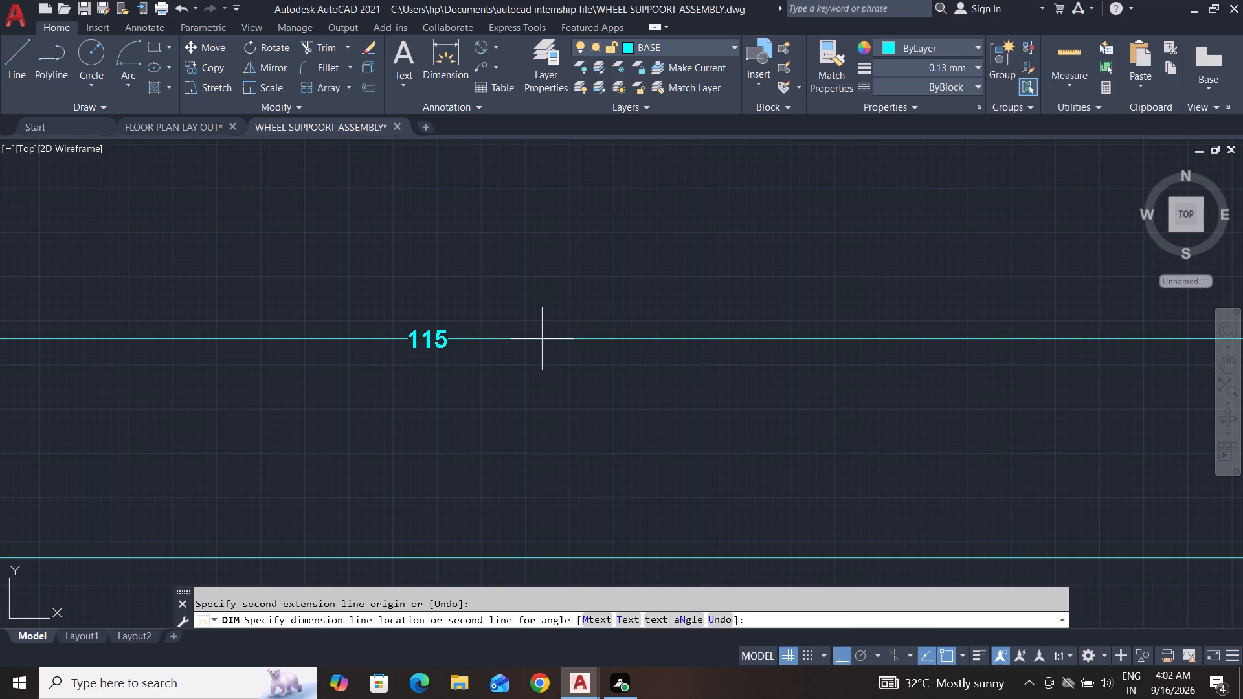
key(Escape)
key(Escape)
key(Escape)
Make the DIMENSION layer current.
click(710, 45)
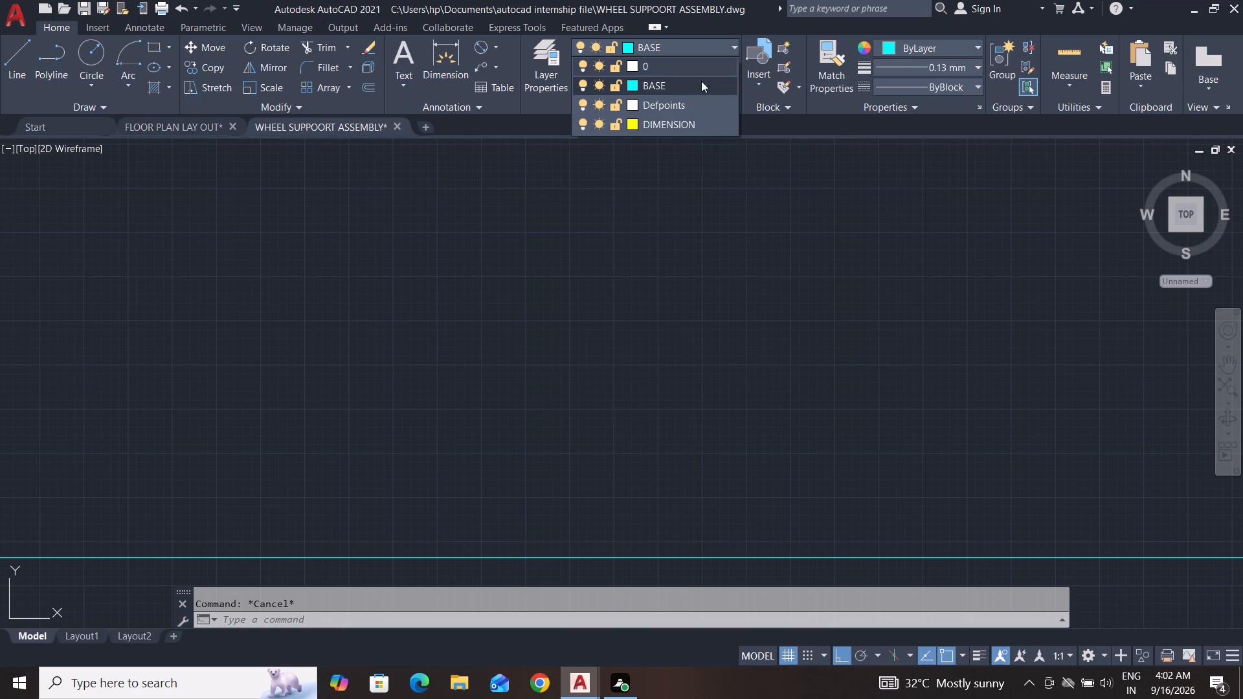
click(692, 126)
key(Escape)
key(Escape)
scroll(647, 294, down, 4)
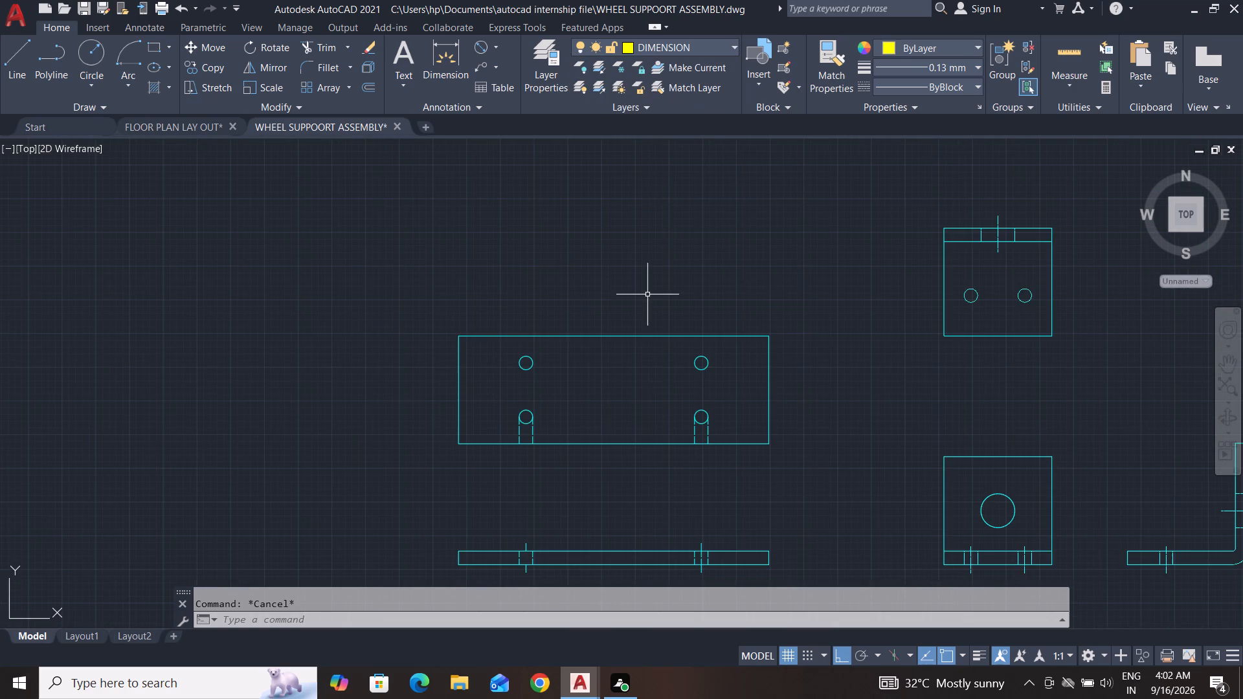
key(Escape)
key(Escape)
Dimension the length of the base plate's upper edge in the top view, placing the dimension just above the plate.
click(451, 49)
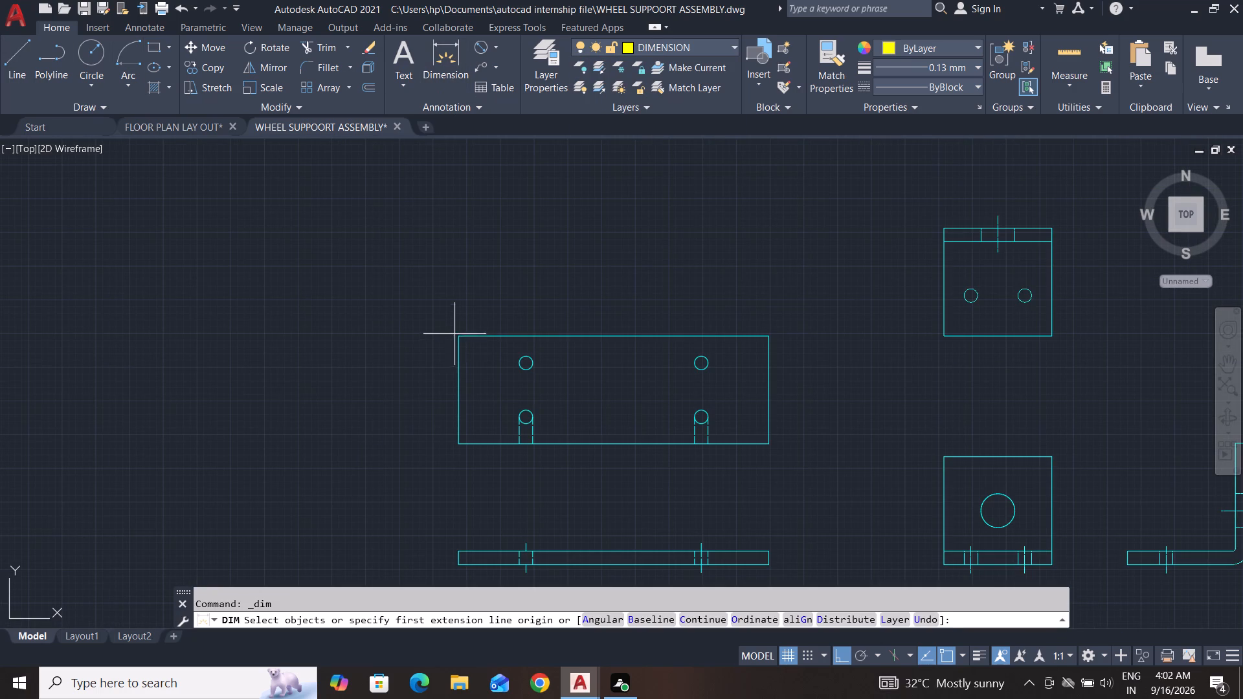
click(460, 337)
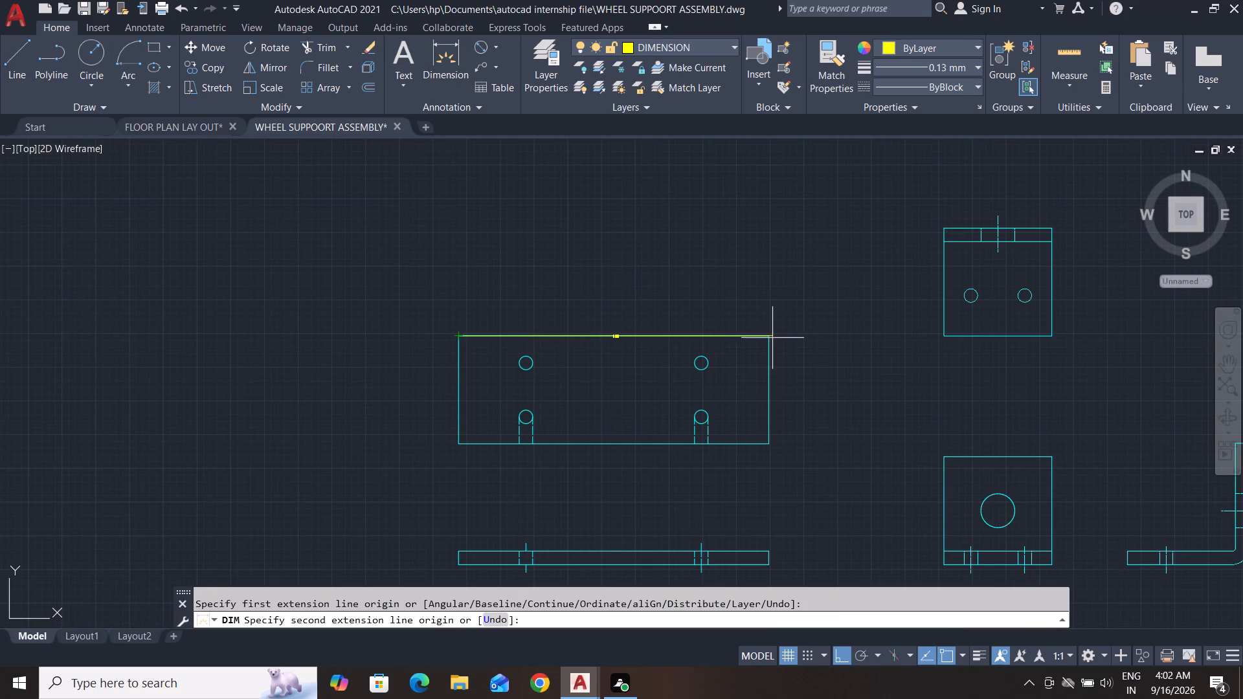
click(765, 336)
scroll(619, 304, up, 3)
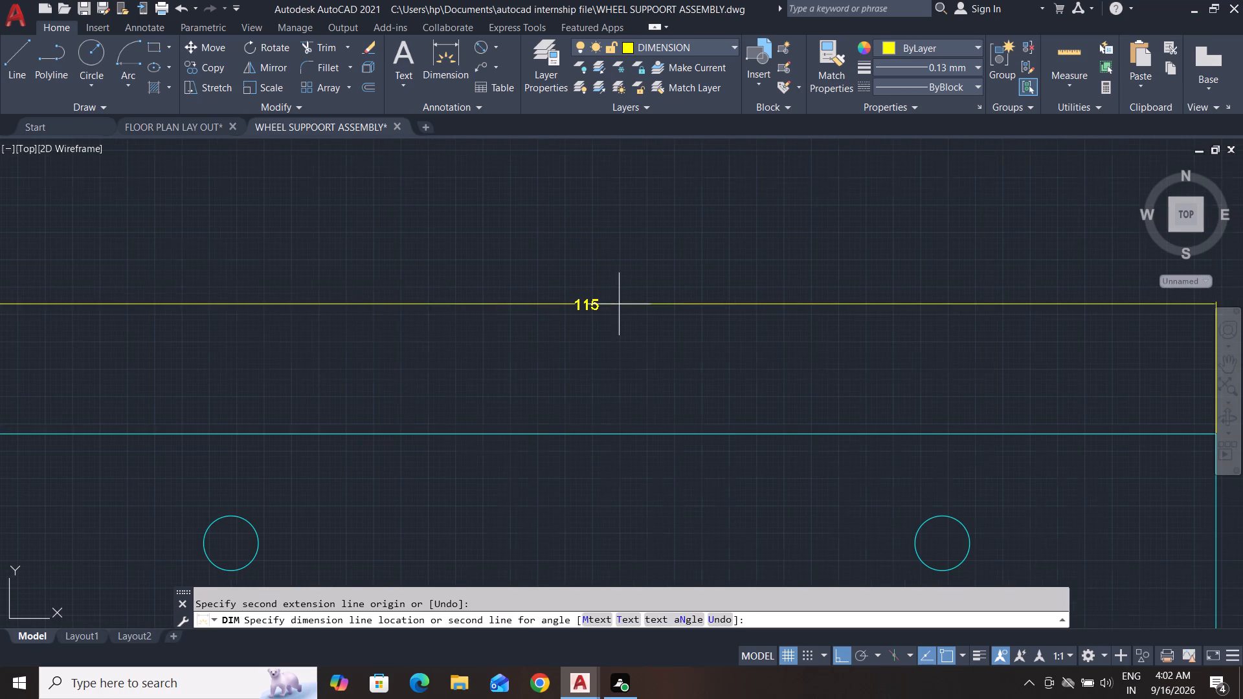
scroll(617, 323, down, 3)
click(616, 326)
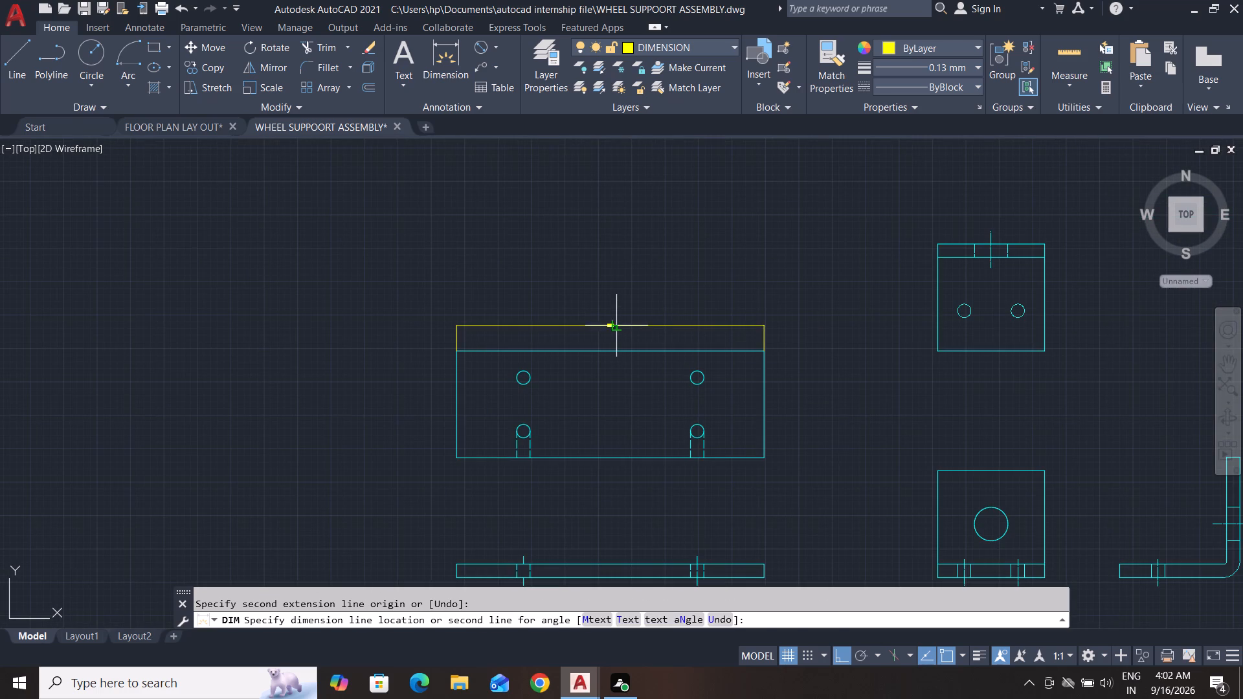
key(Escape)
key(Escape)
key(Escape)
key(Escape)
key(Escape)
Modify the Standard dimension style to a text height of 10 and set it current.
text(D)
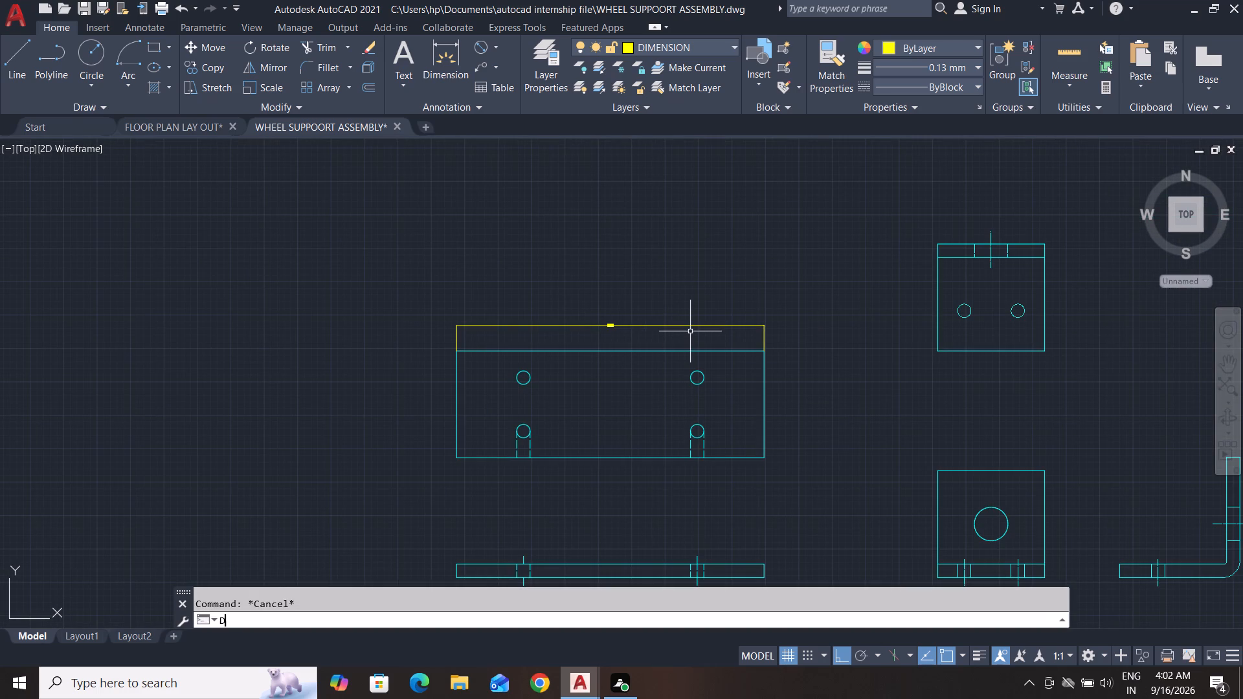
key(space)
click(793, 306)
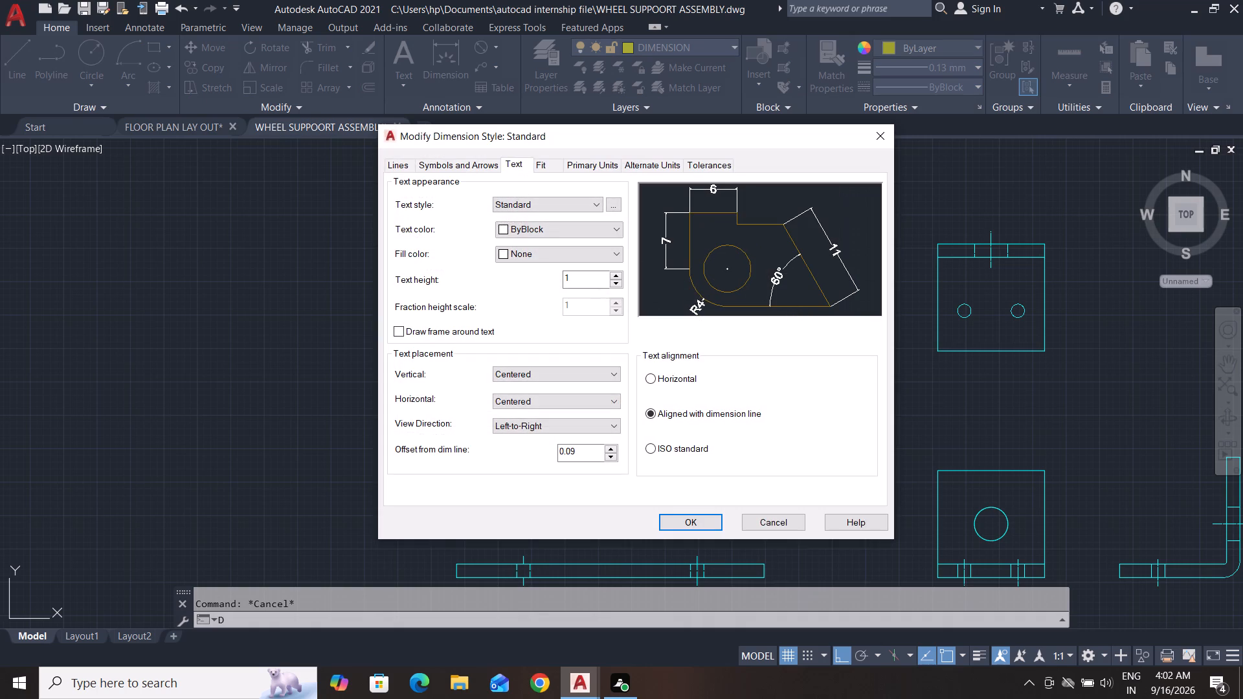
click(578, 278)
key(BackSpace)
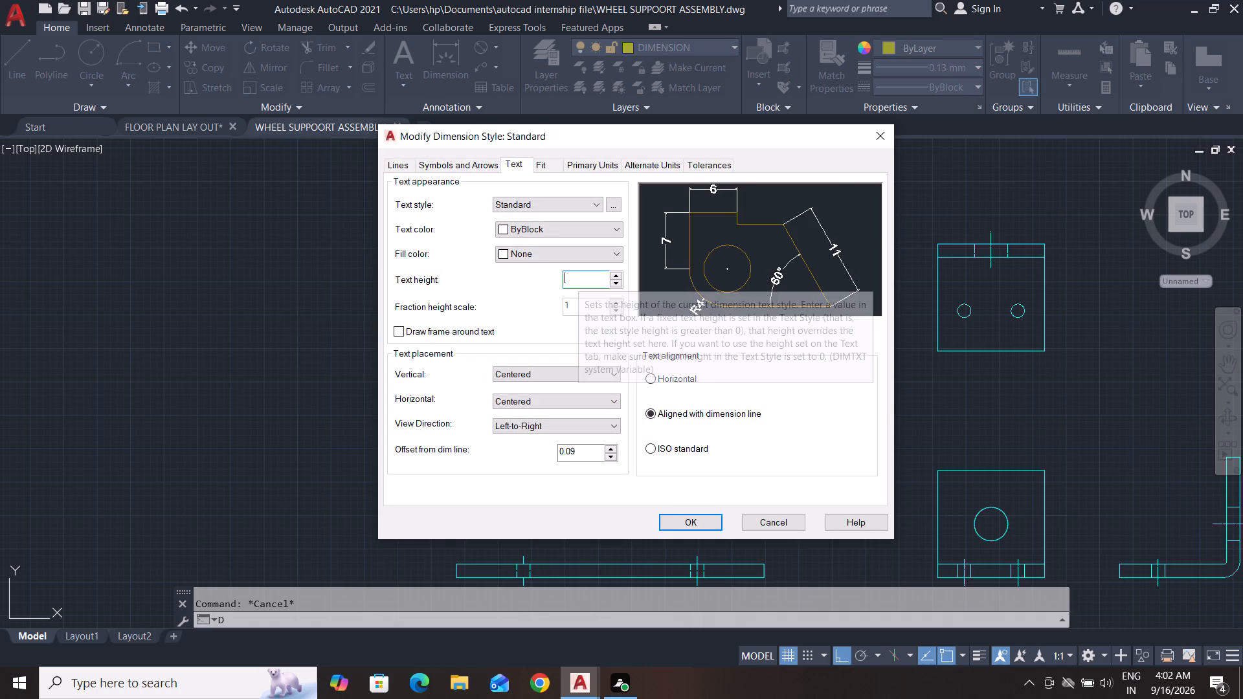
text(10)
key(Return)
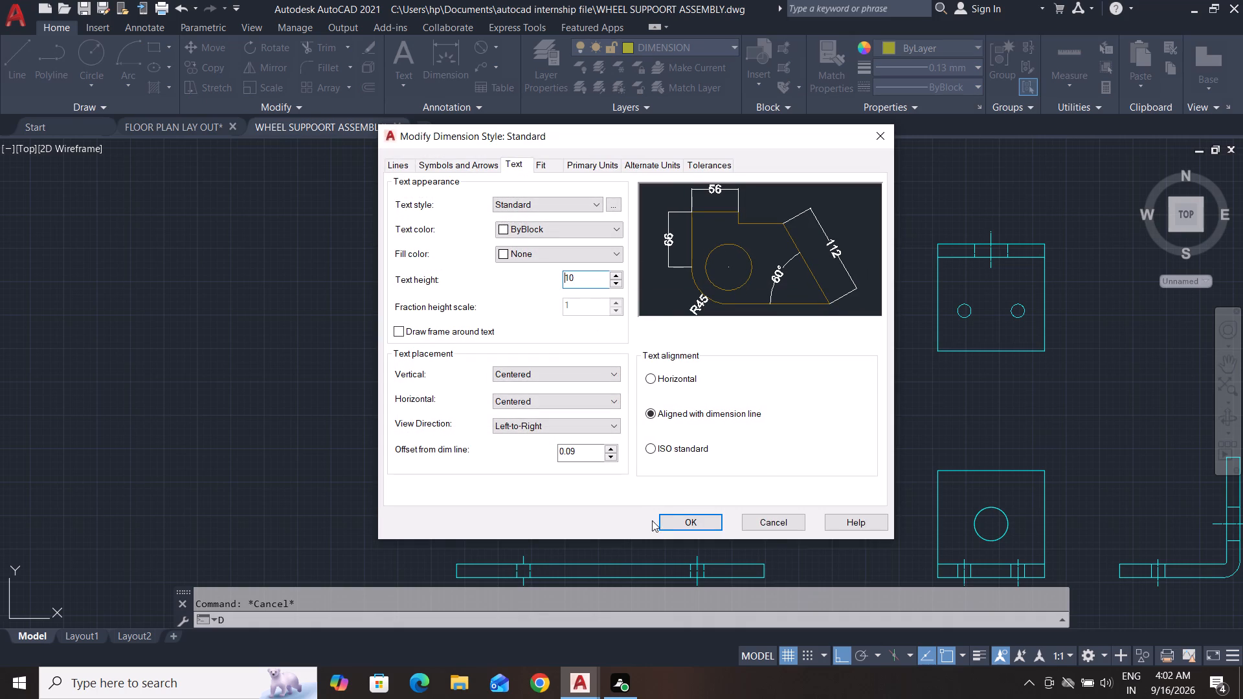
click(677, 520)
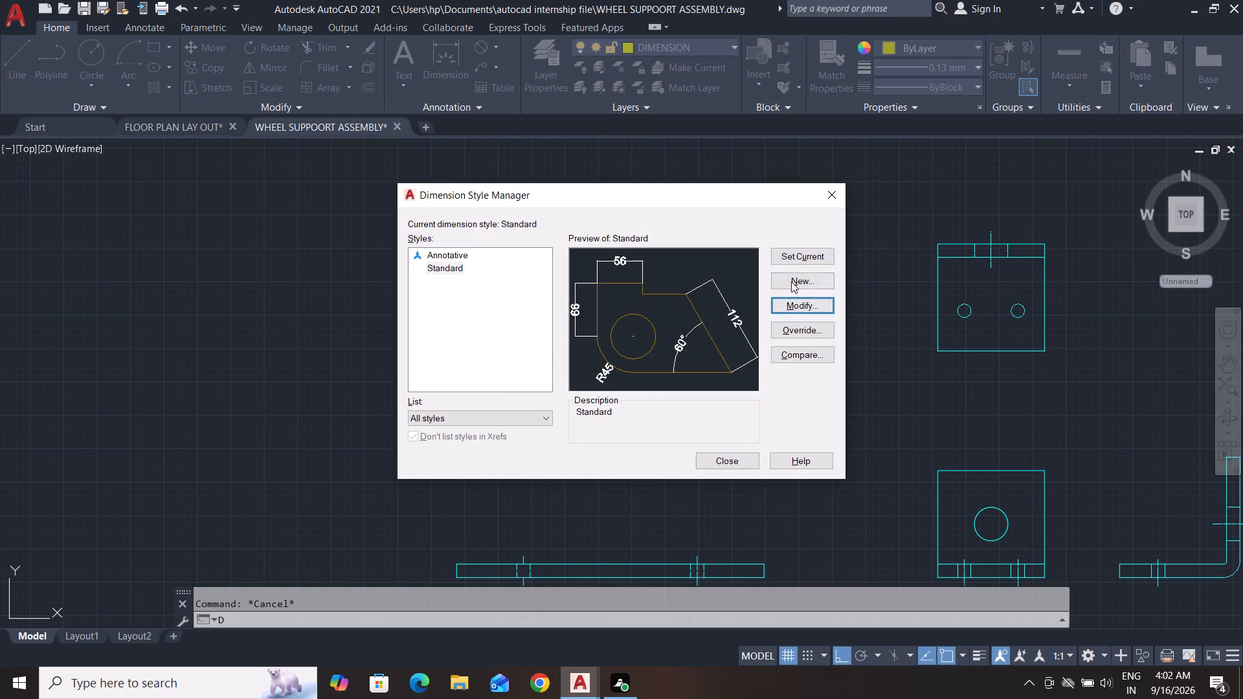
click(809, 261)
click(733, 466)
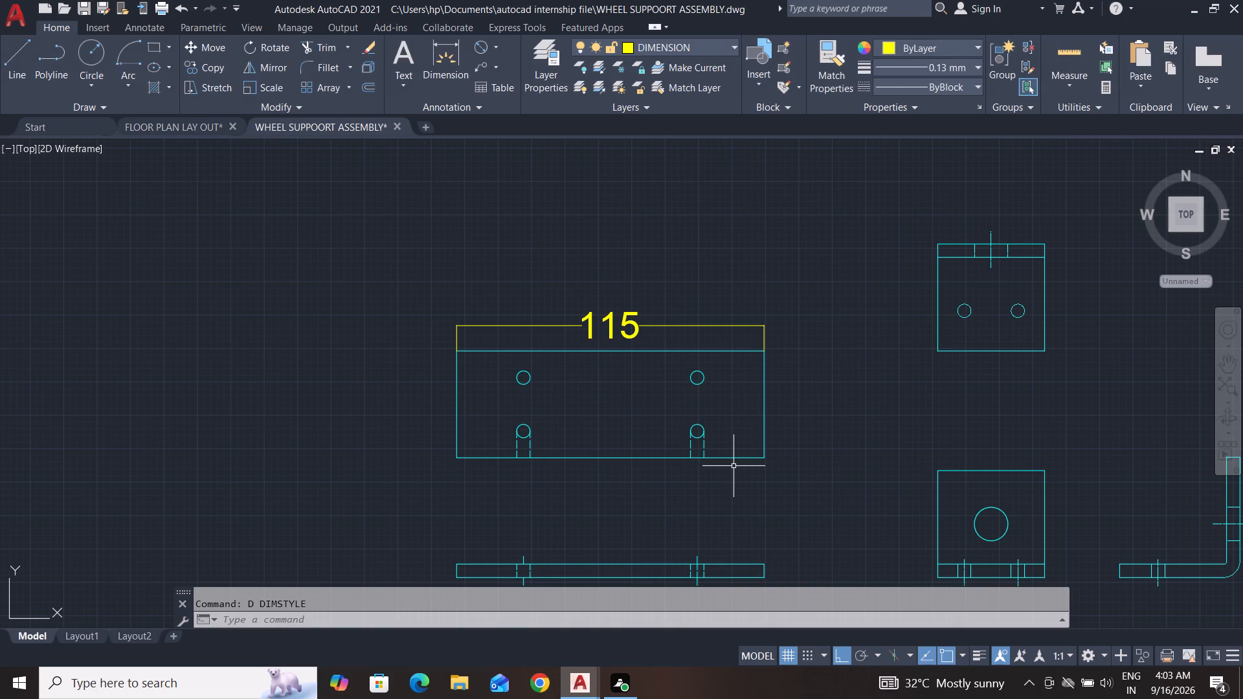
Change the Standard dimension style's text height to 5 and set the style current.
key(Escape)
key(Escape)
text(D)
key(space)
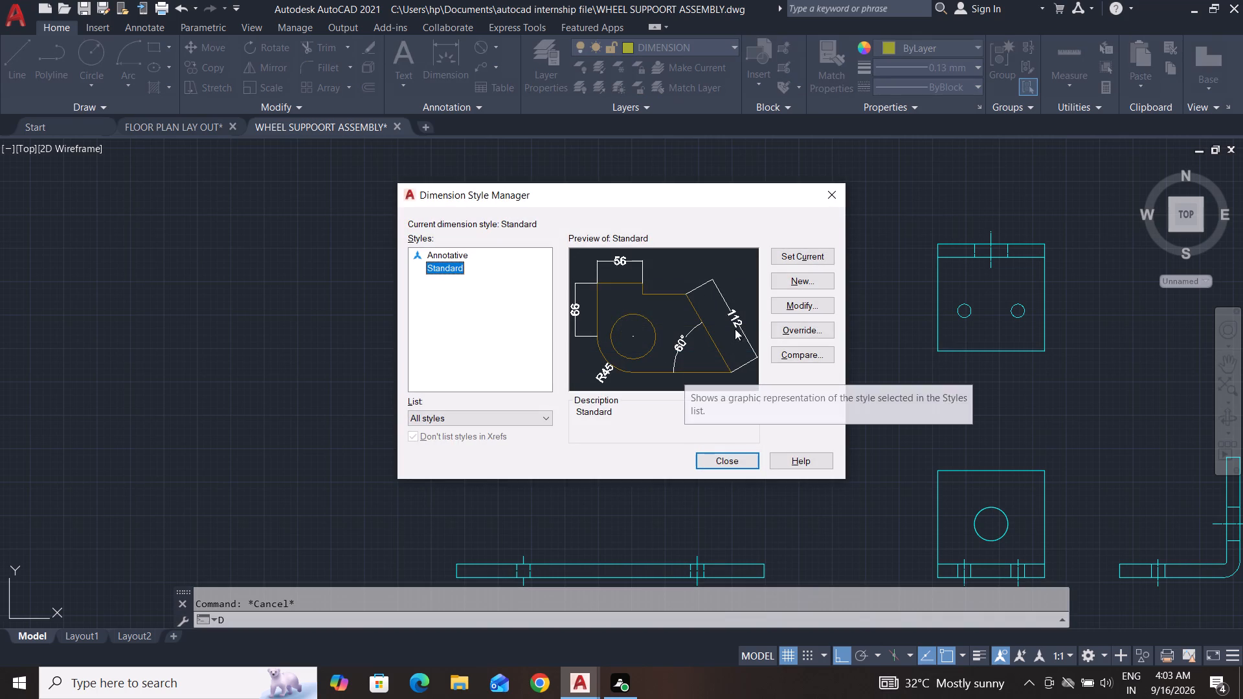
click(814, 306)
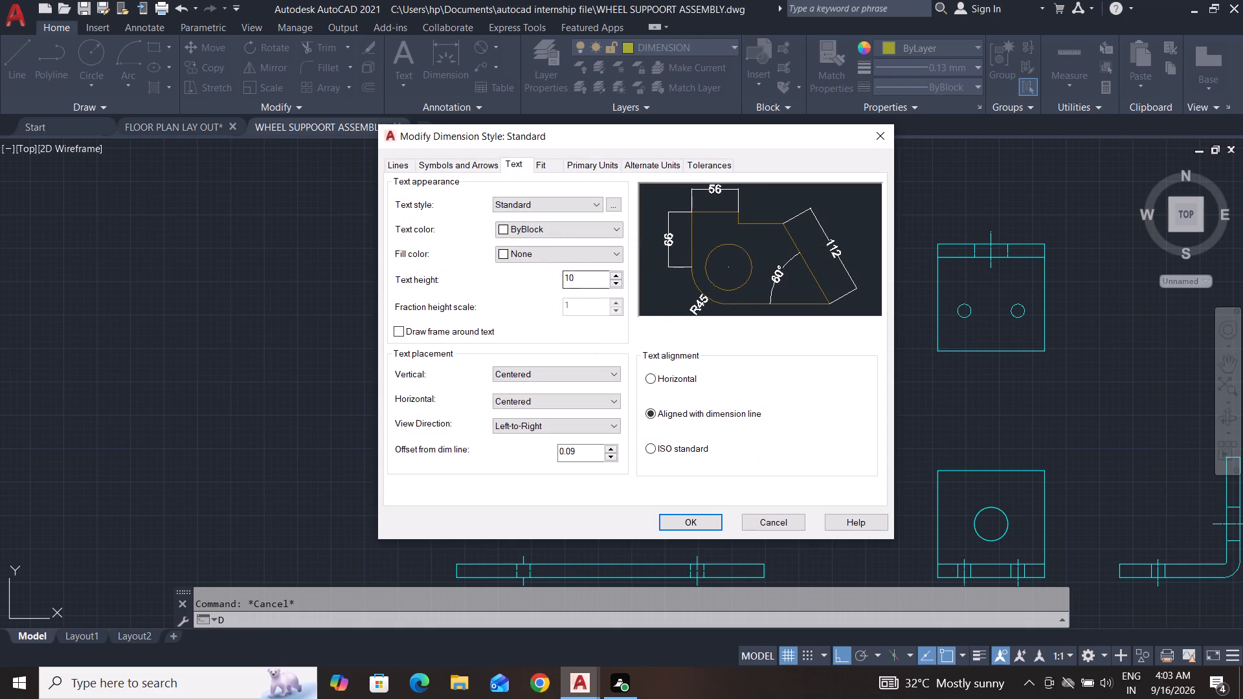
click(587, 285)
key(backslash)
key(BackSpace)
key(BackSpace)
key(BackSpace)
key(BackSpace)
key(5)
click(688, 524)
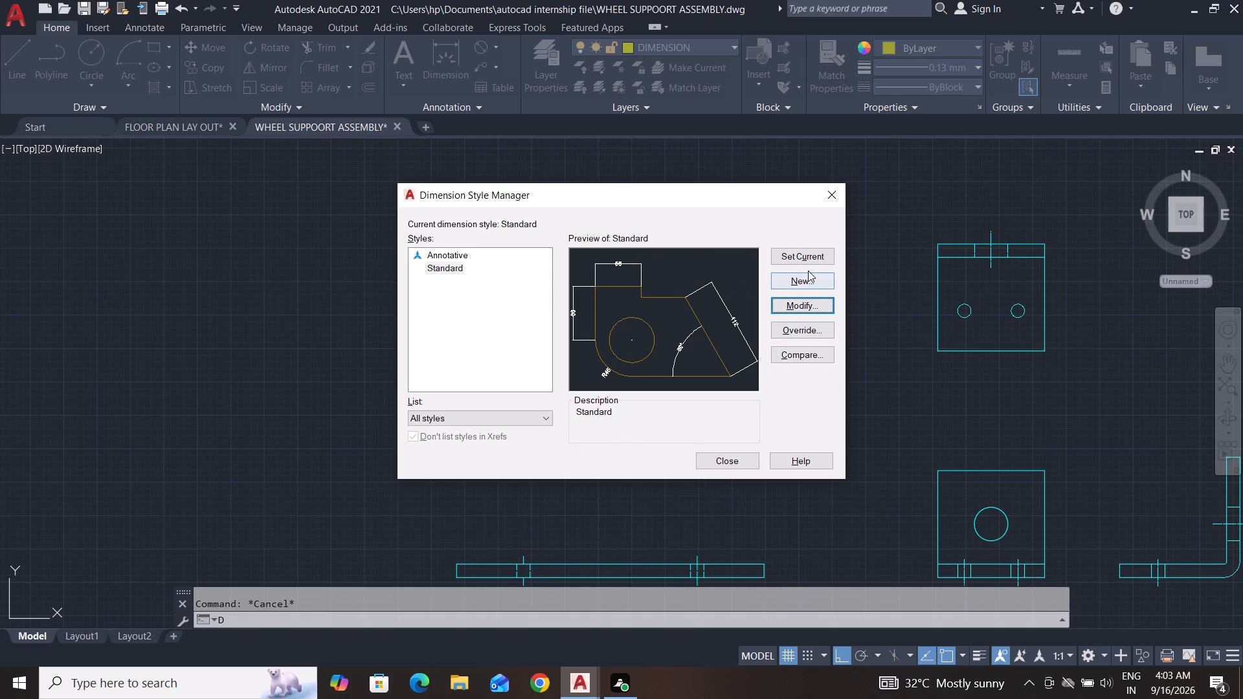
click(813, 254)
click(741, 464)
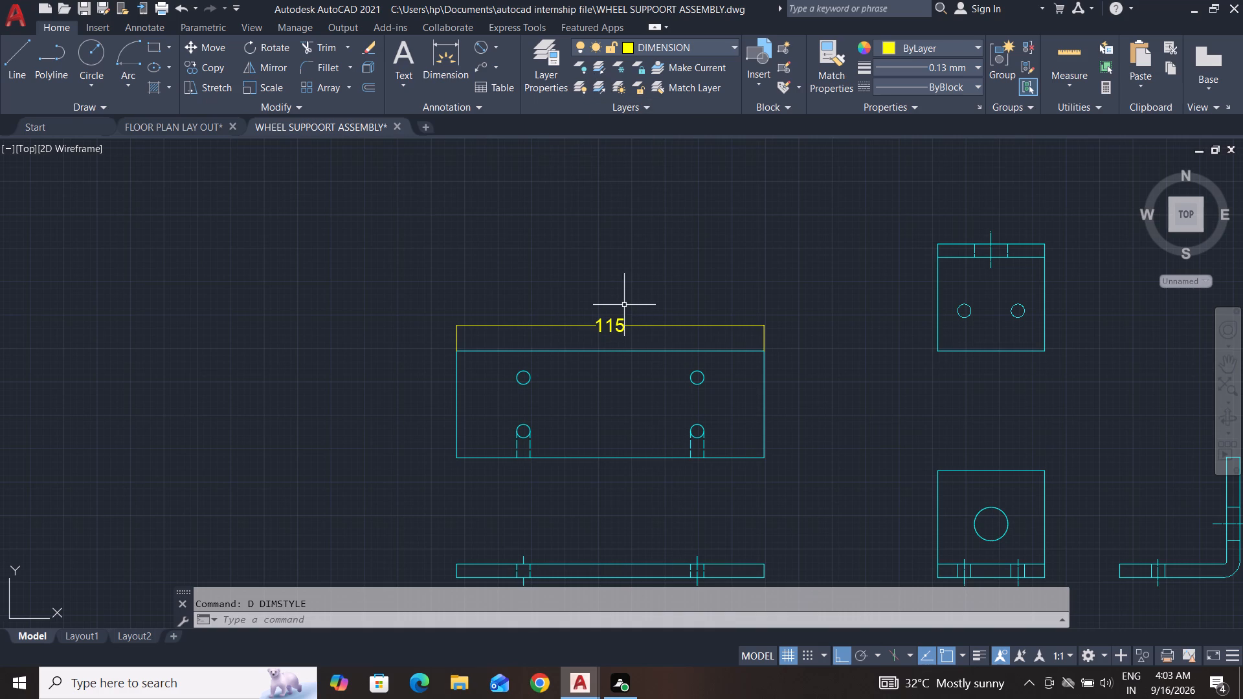
Change the Standard dimension style's text height to 4 and set the style current.
key(d)
key(Return)
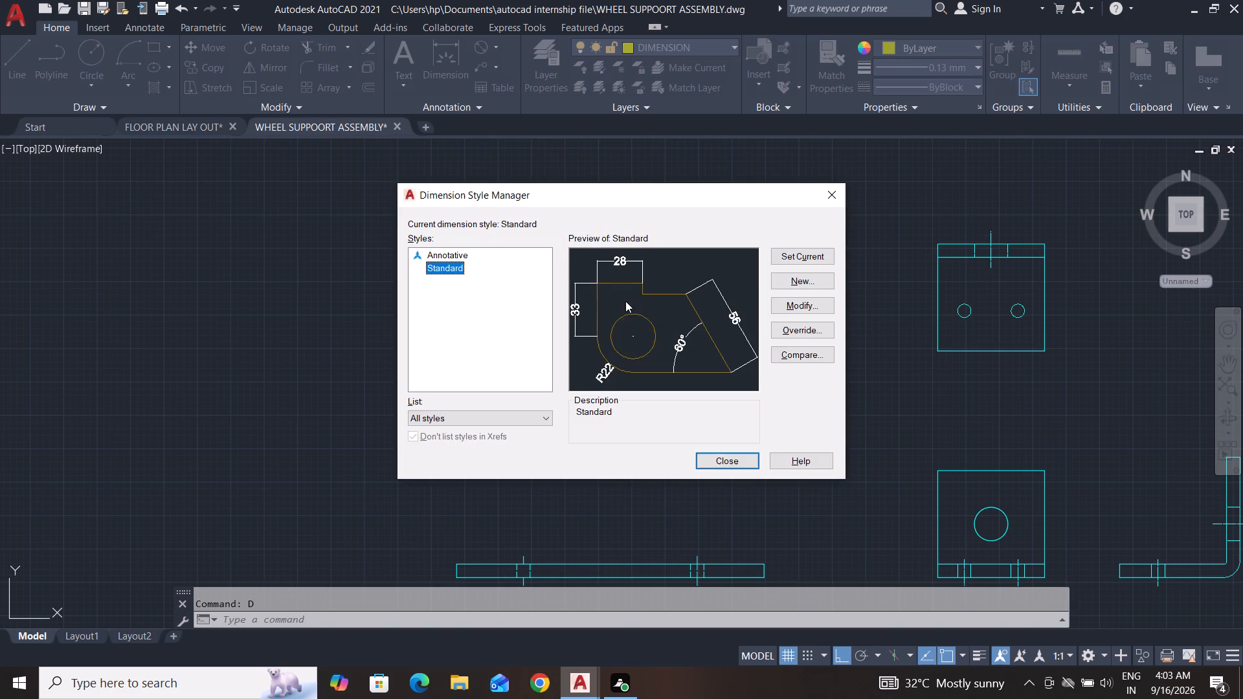
click(796, 305)
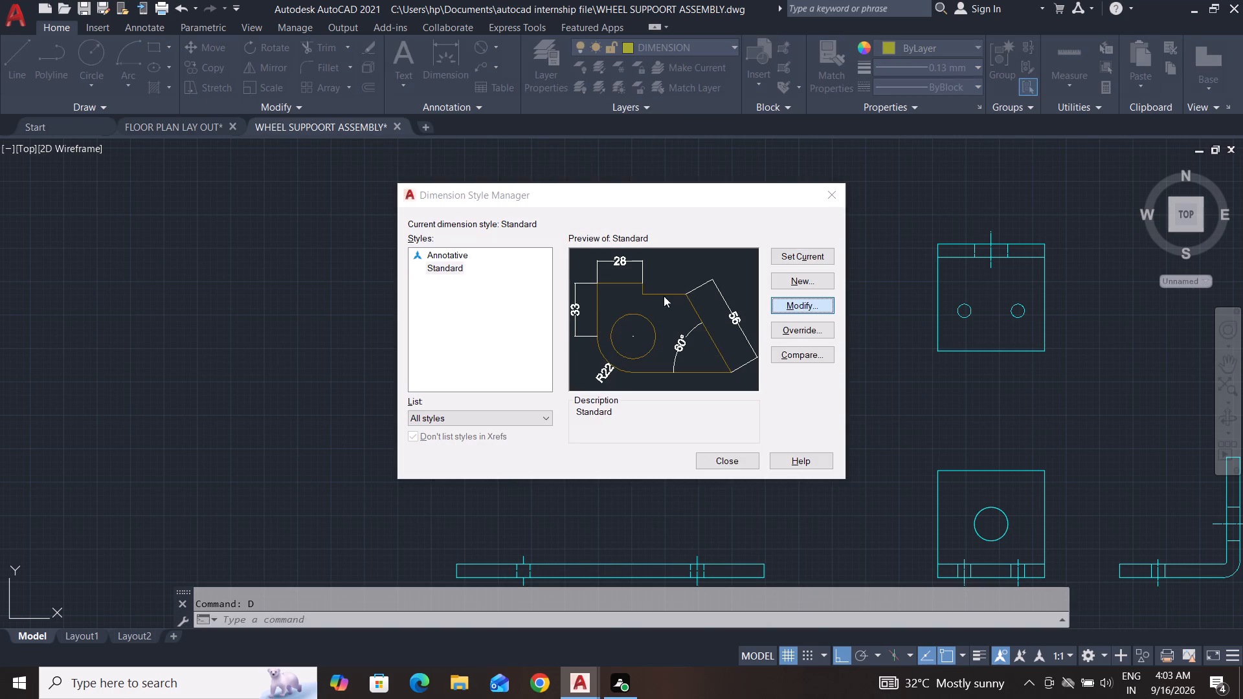
click(581, 284)
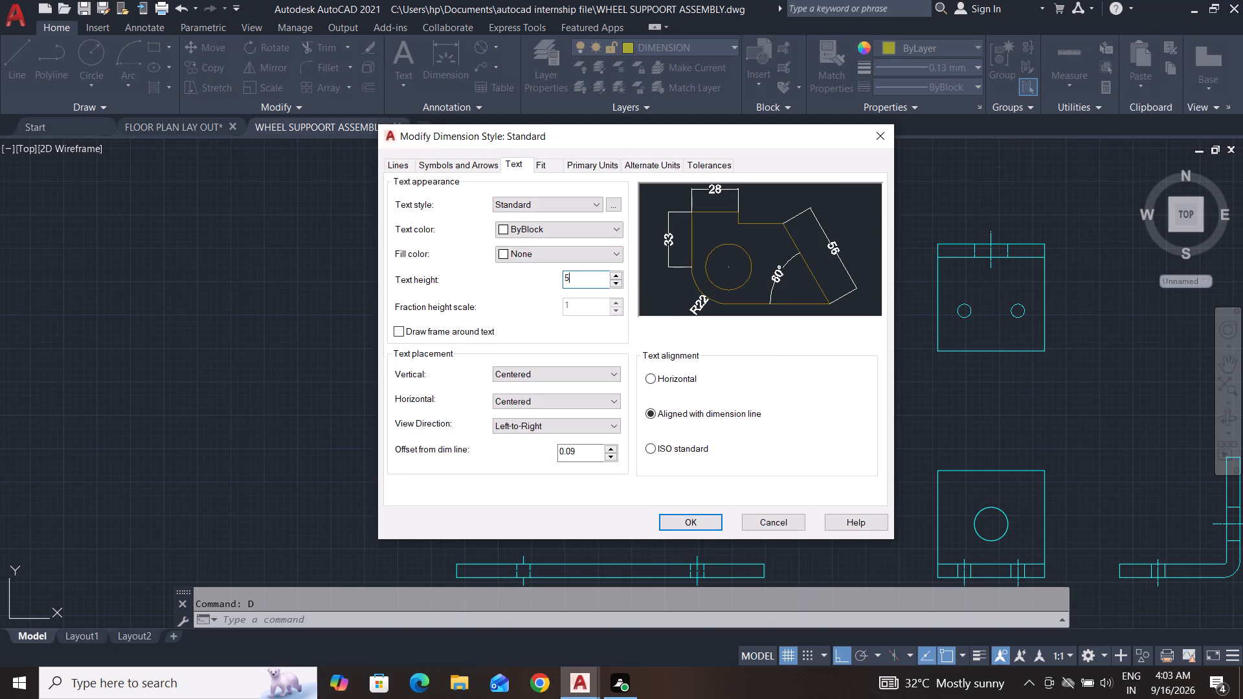
key(BackSpace)
key(4)
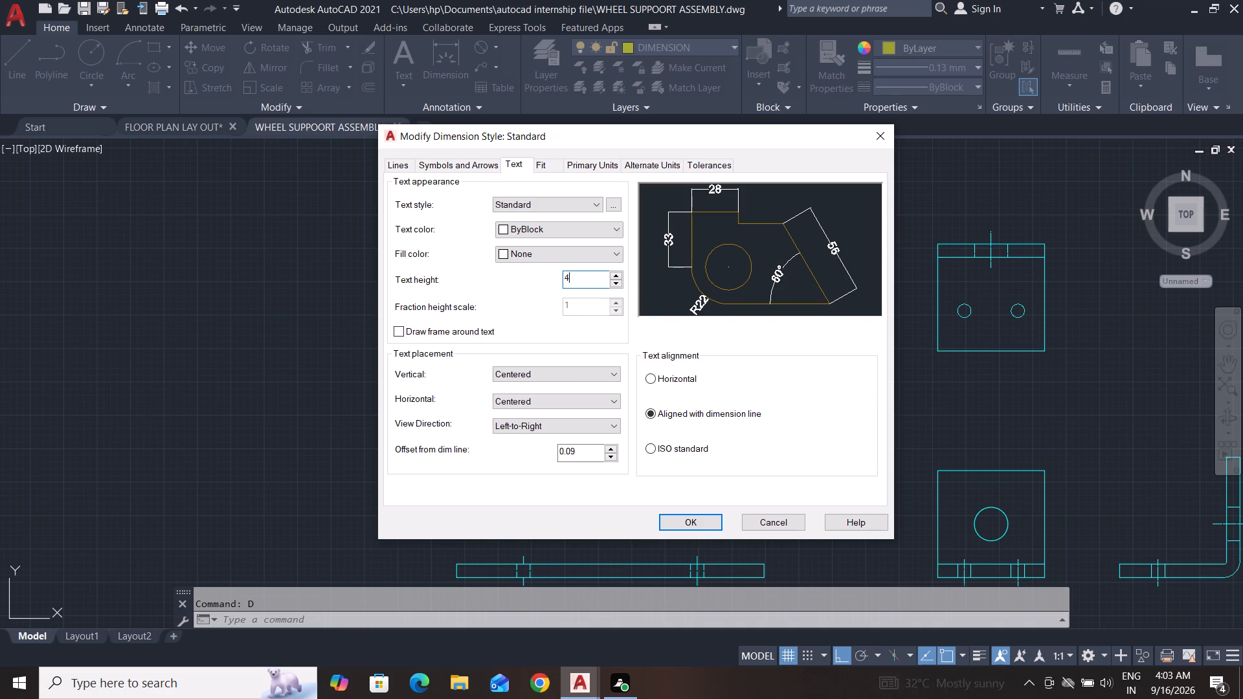
click(687, 520)
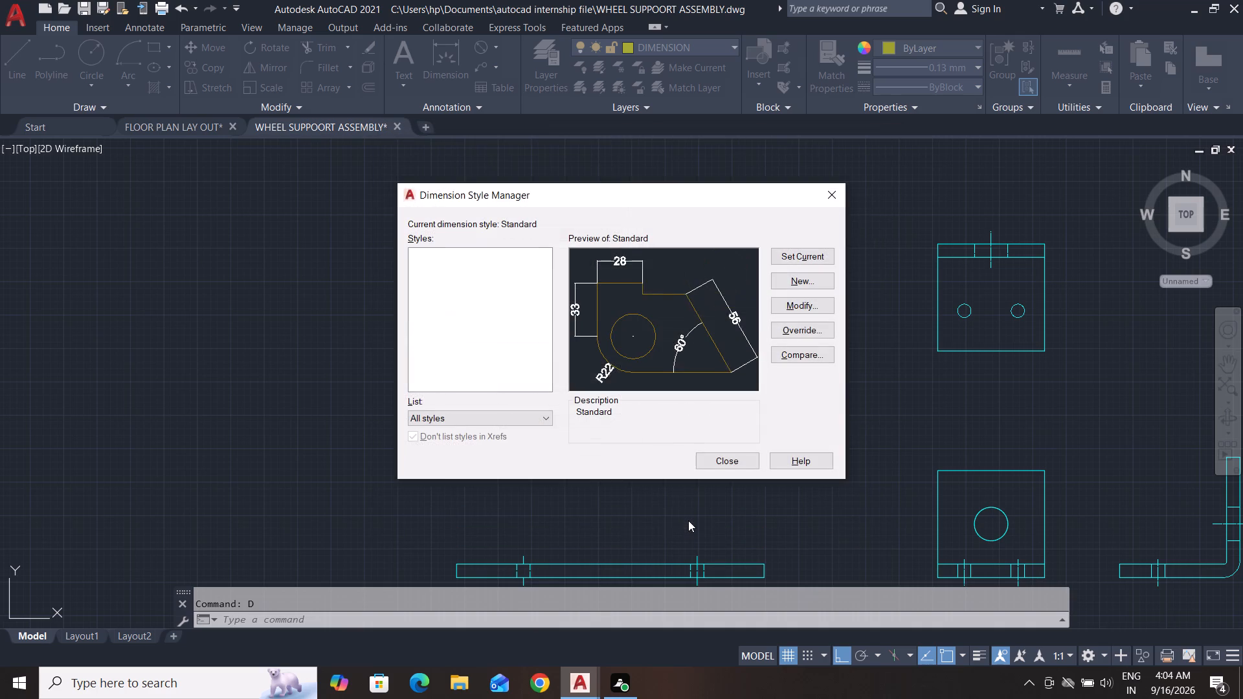
click(807, 254)
click(734, 463)
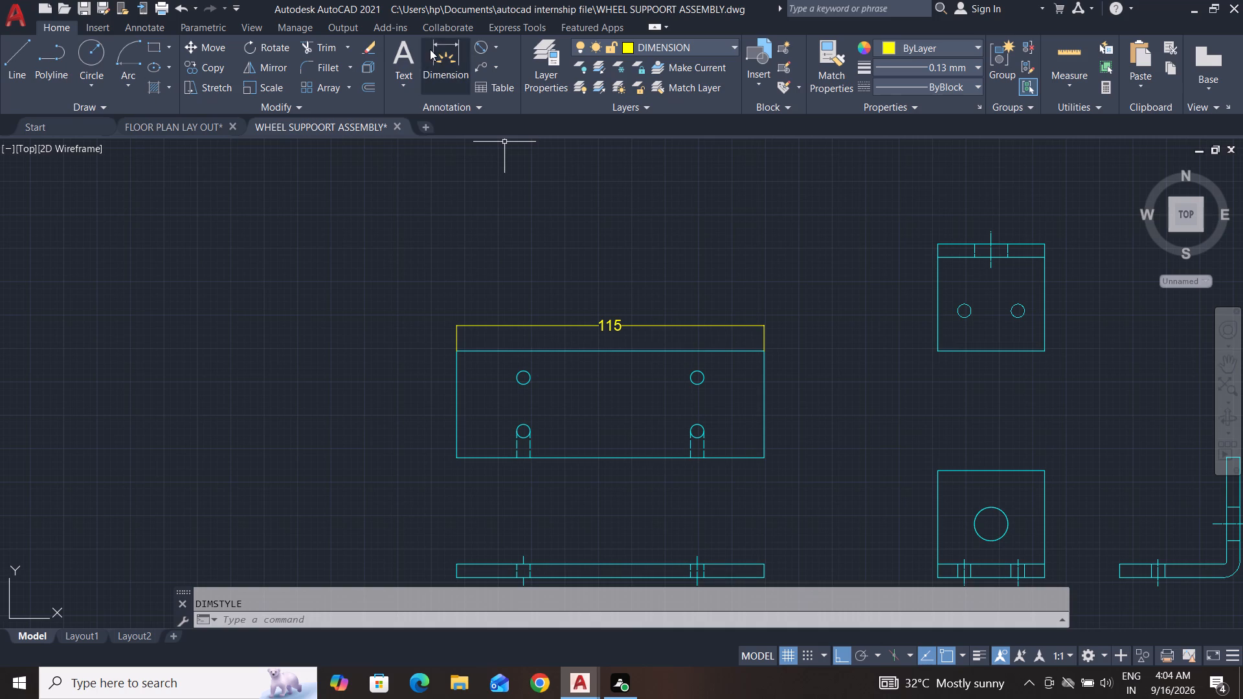
Add a linear dimension between the centres of the two upper holes in the top view, just below the overall length dimension.
click(494, 47)
click(510, 87)
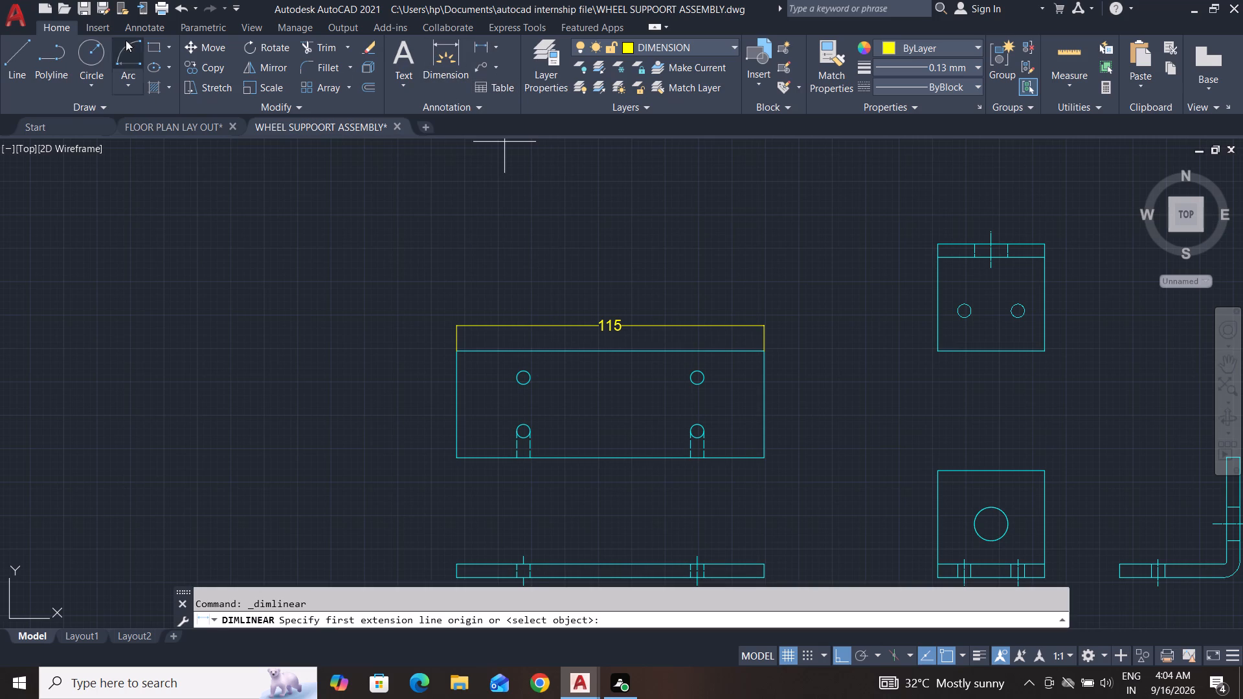
click(476, 50)
scroll(522, 377, up, 1)
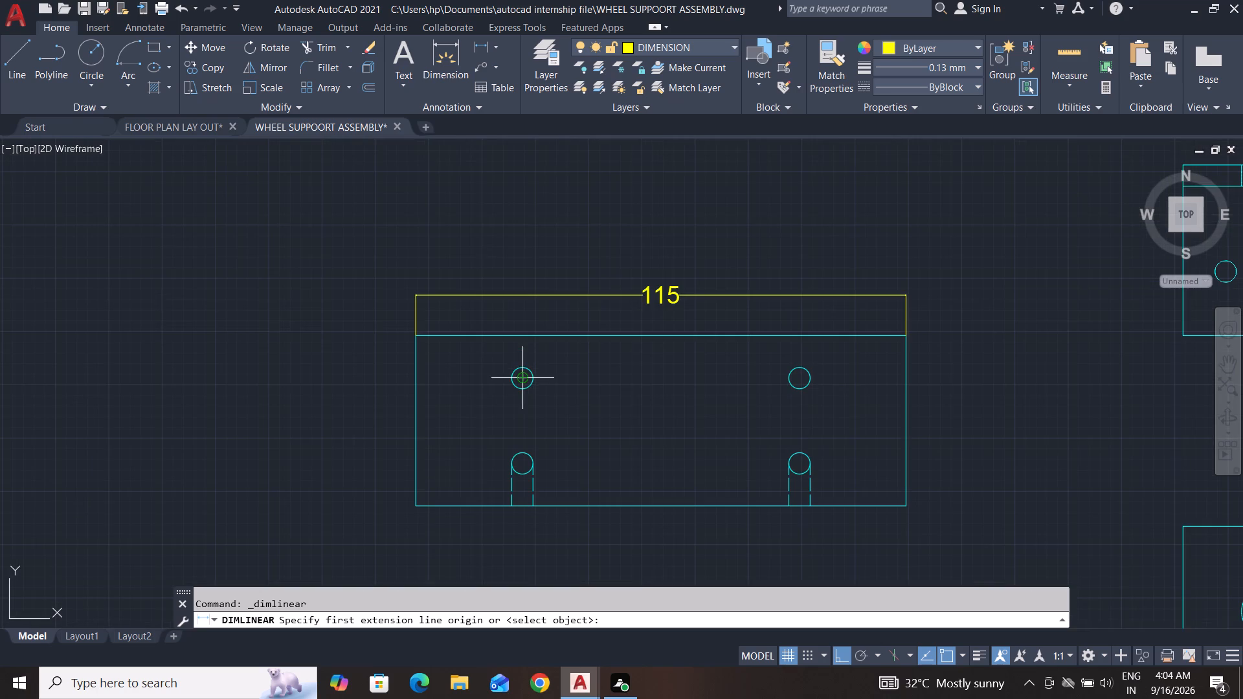
scroll(521, 378, up, 1)
click(520, 380)
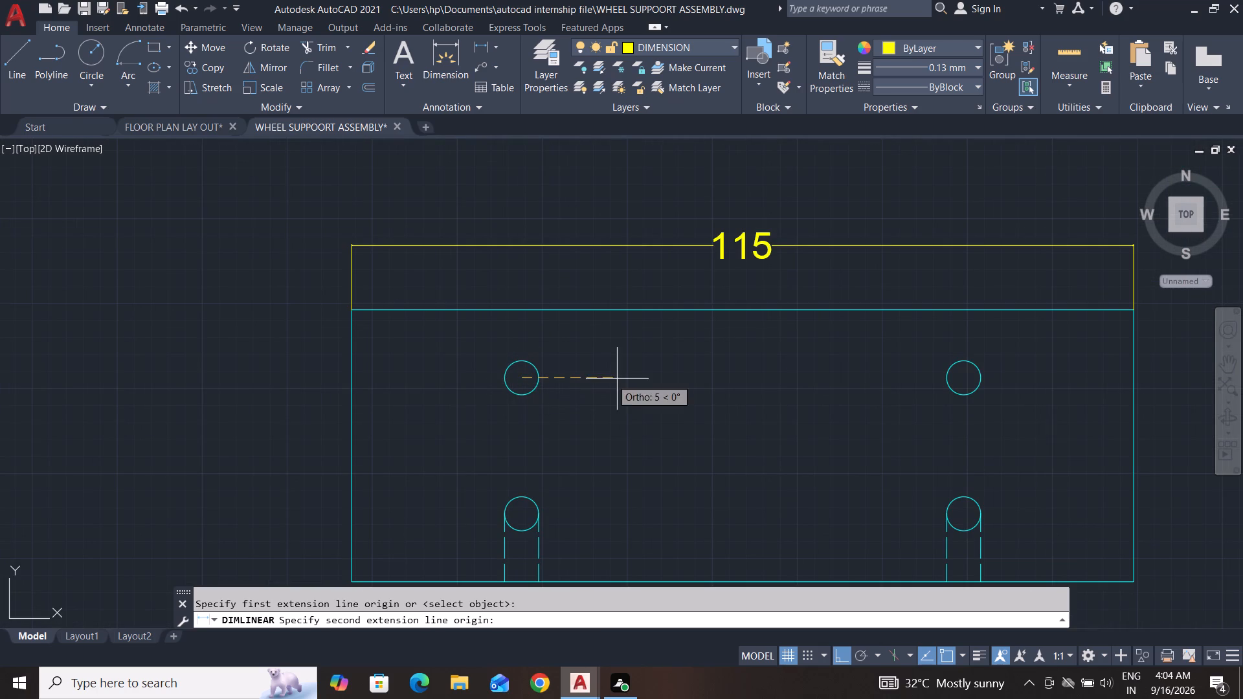
click(963, 379)
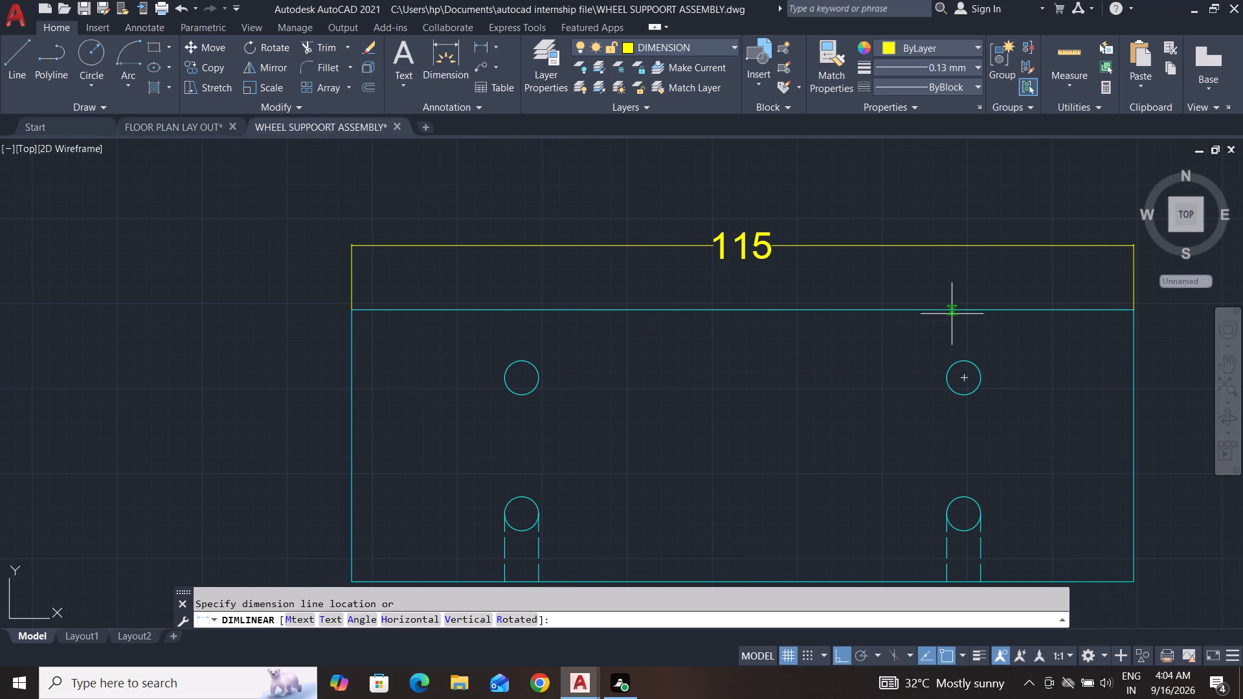
click(956, 284)
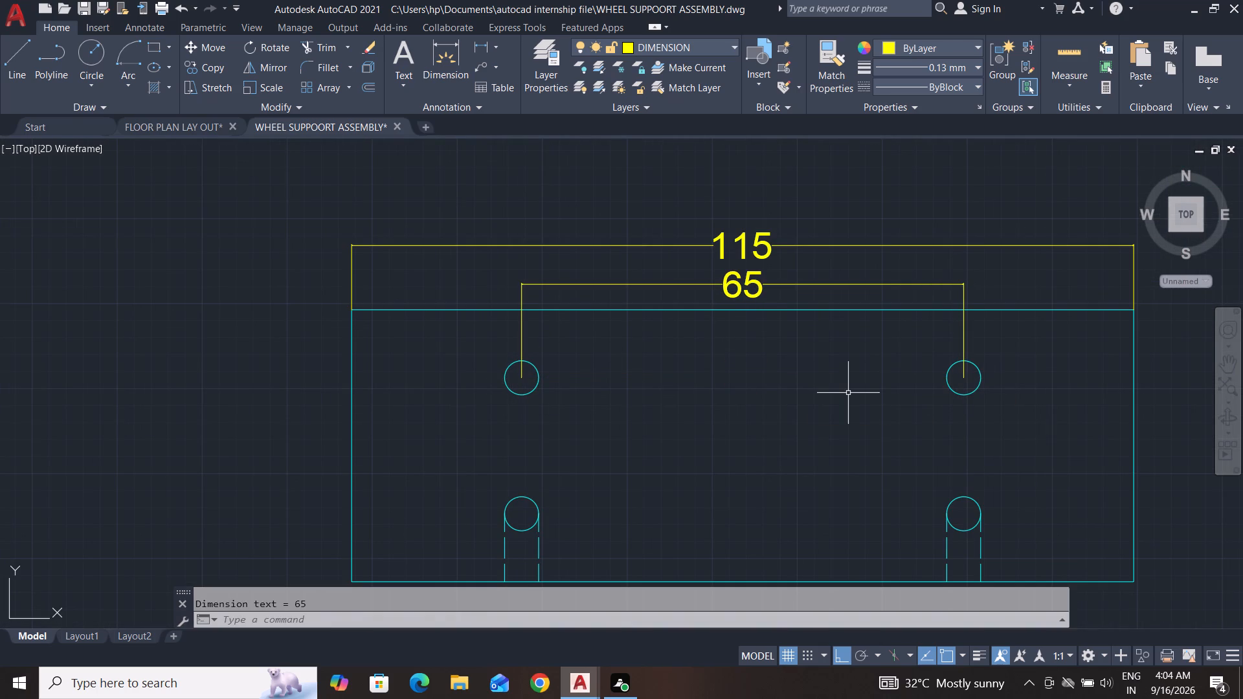
Modify the Standard dimension style to an extension line offset from origin of 10 and set it current.
key(d)
key(Return)
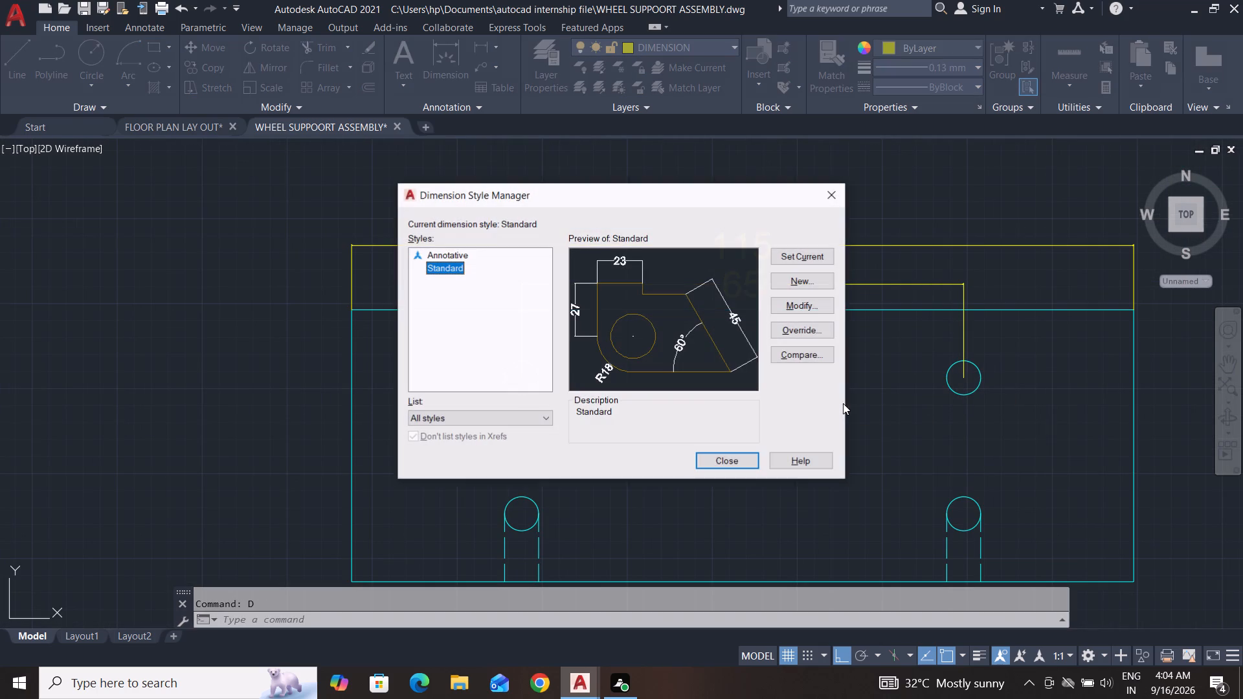
click(816, 307)
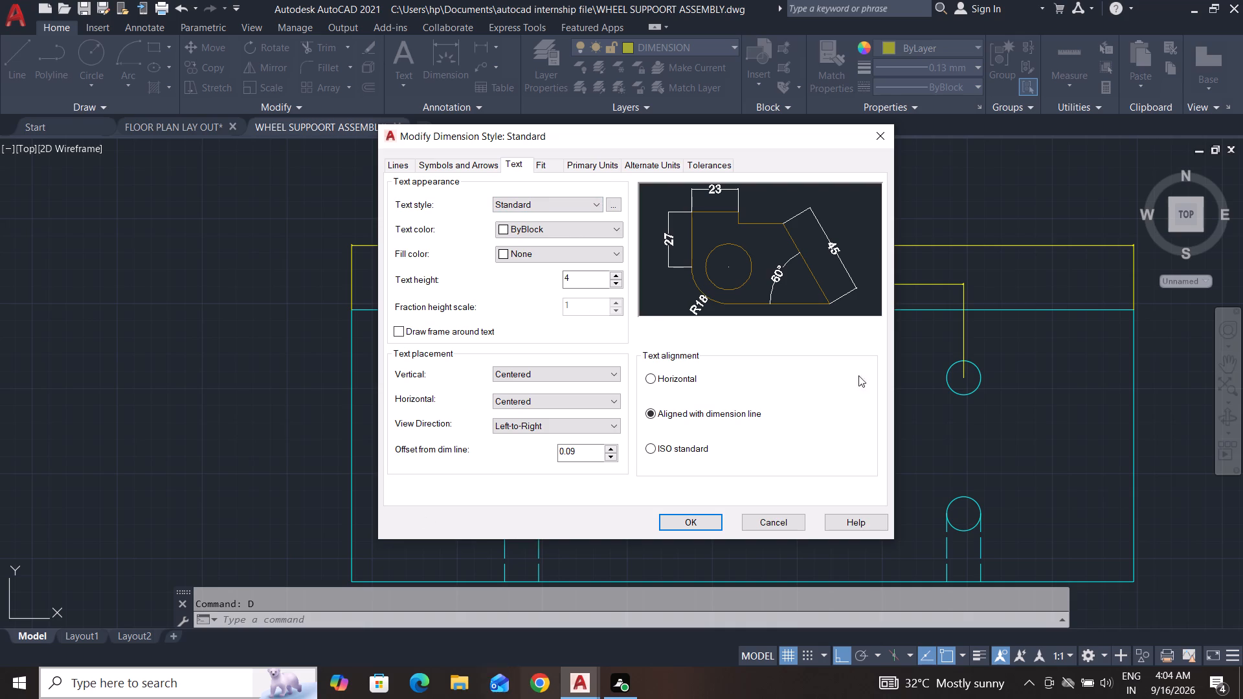
click(661, 164)
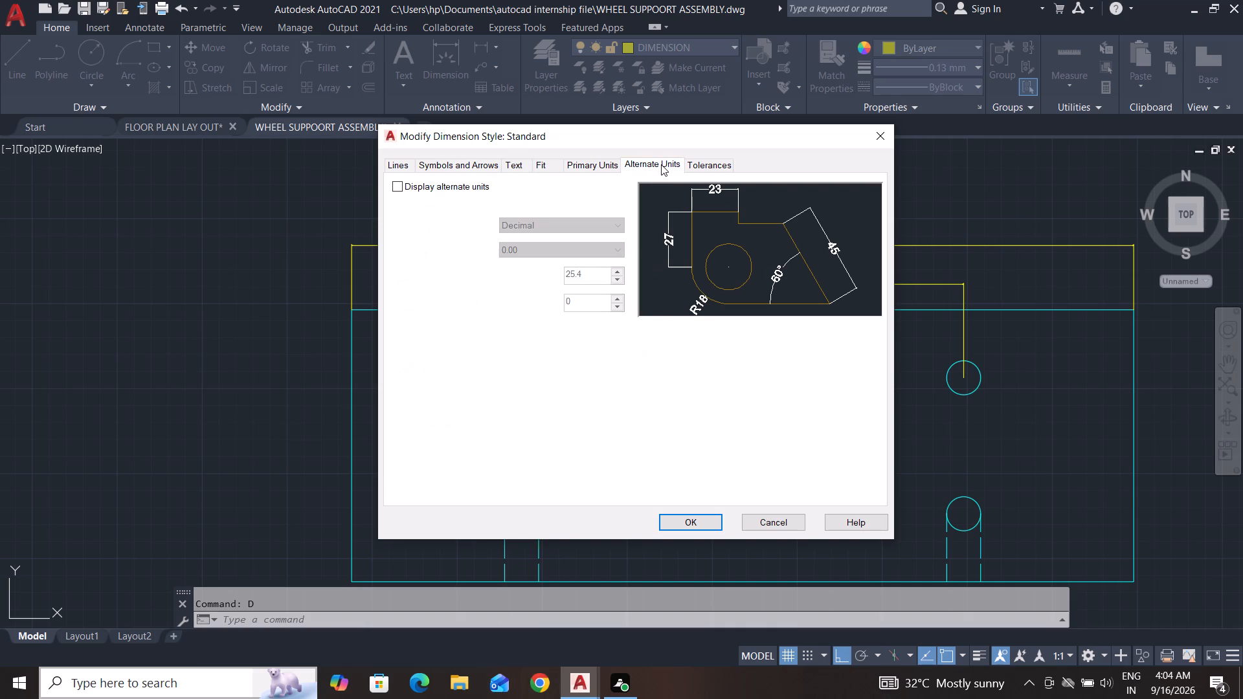
click(577, 164)
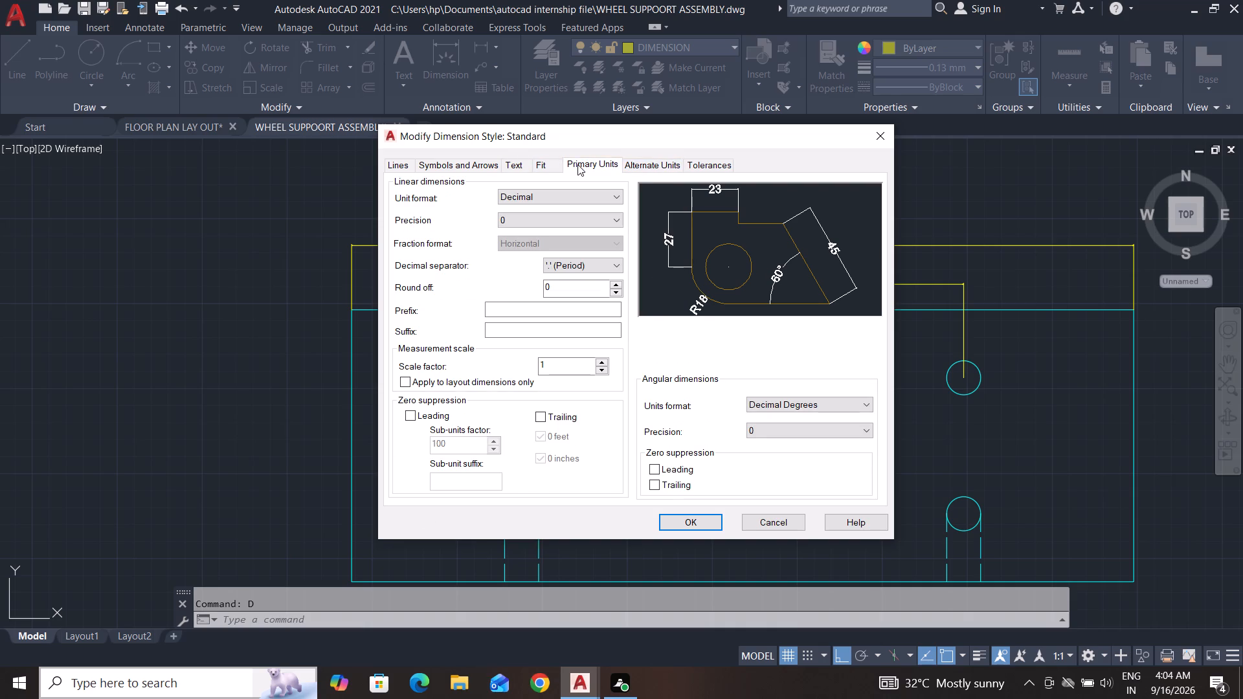
click(543, 164)
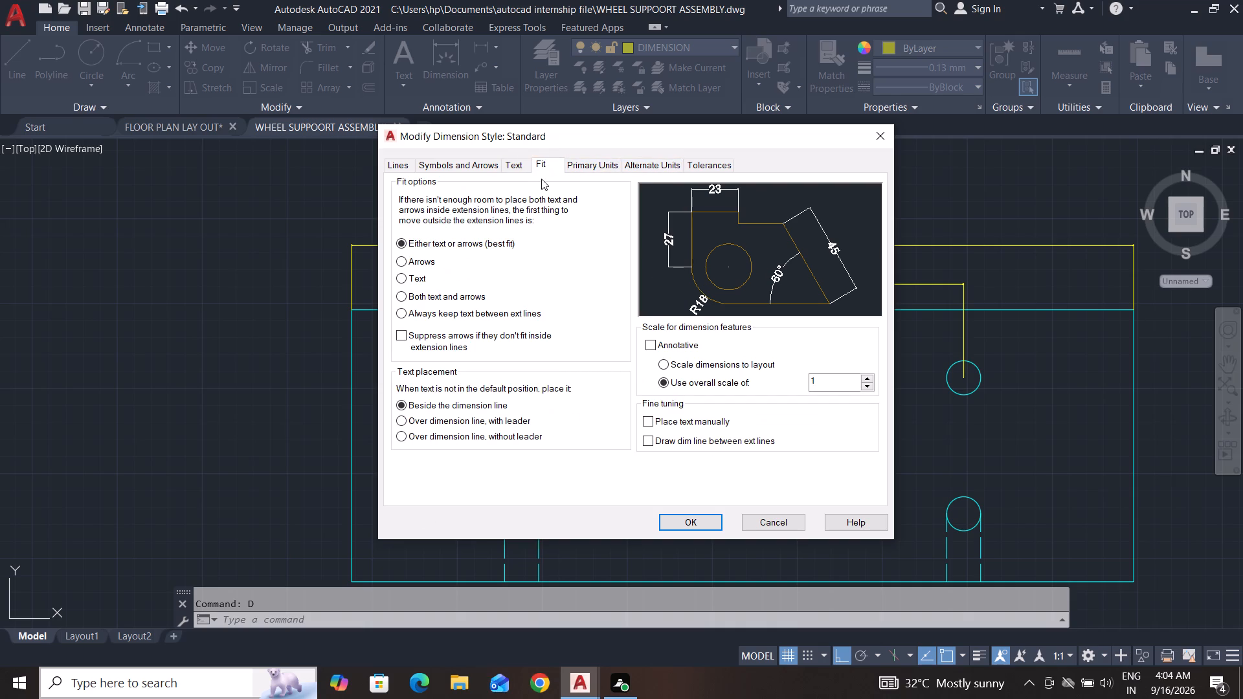
click(517, 165)
click(471, 164)
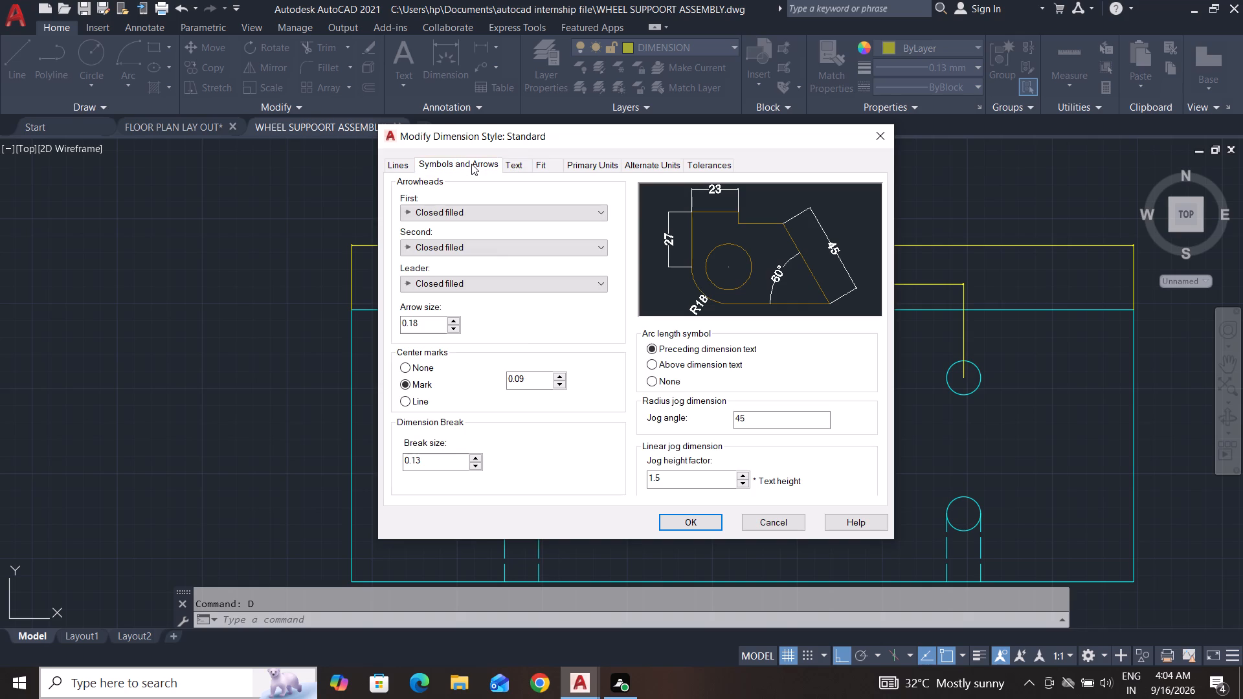
click(402, 166)
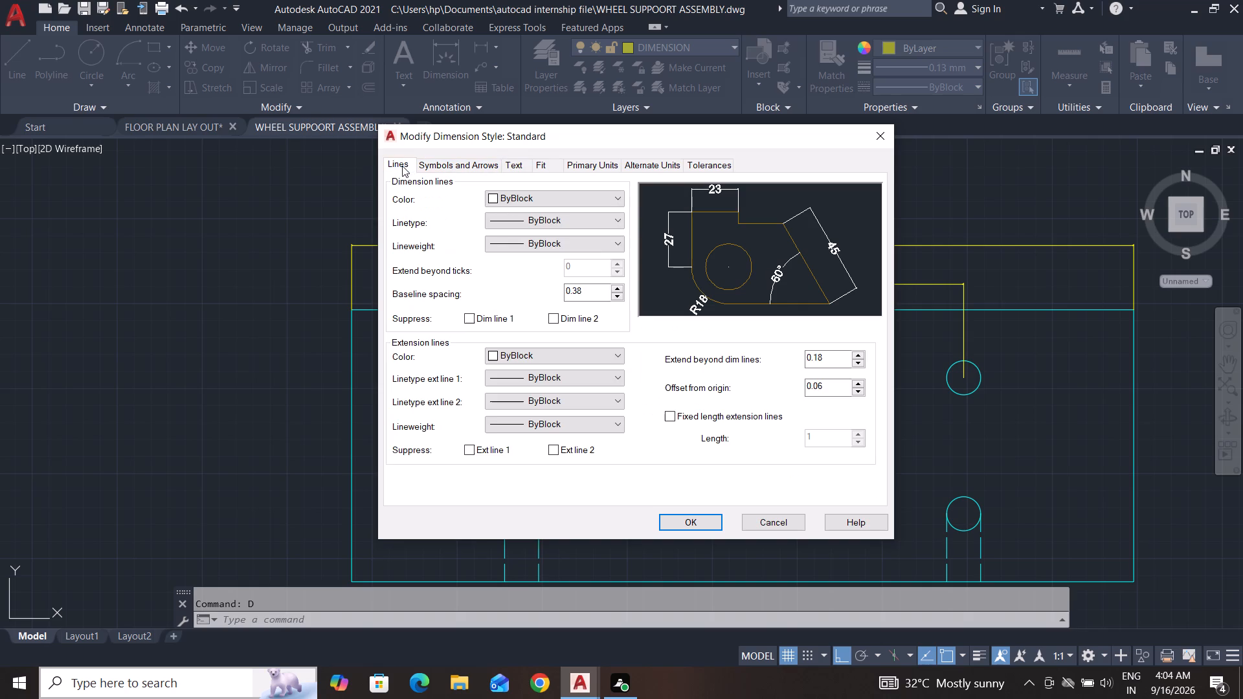
drag(829, 389, 772, 389)
key(BackSpace)
text(10)
click(827, 357)
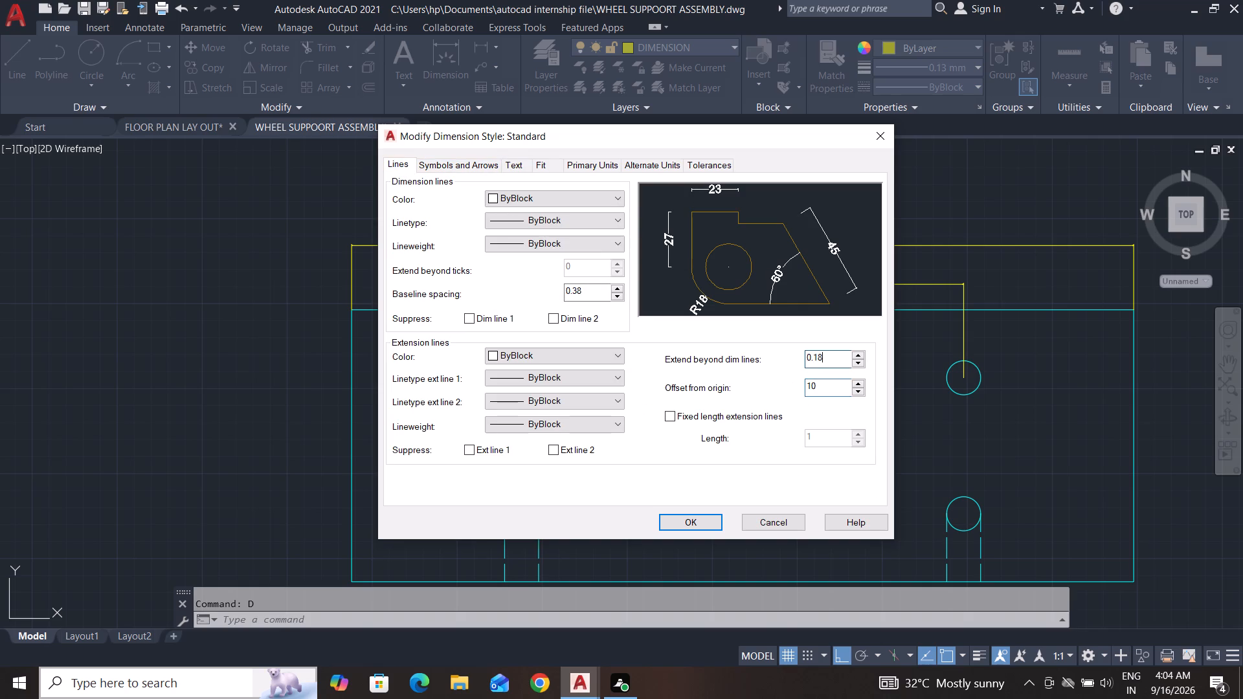
click(717, 523)
click(811, 258)
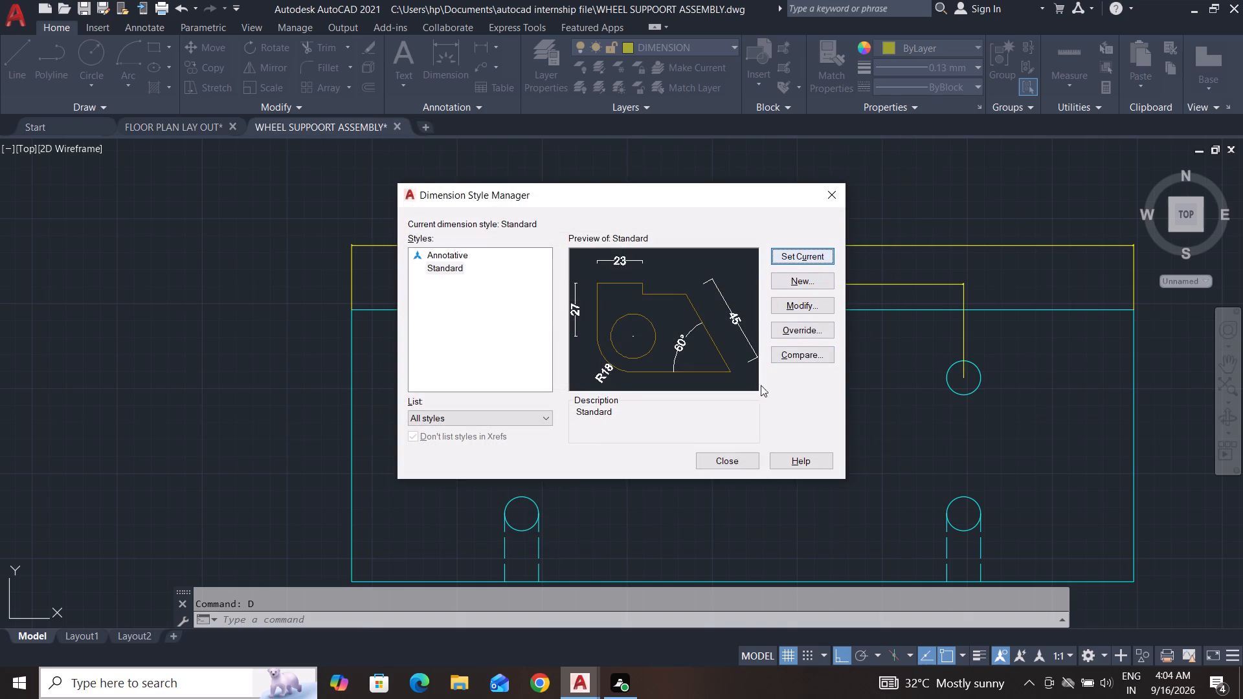
click(741, 461)
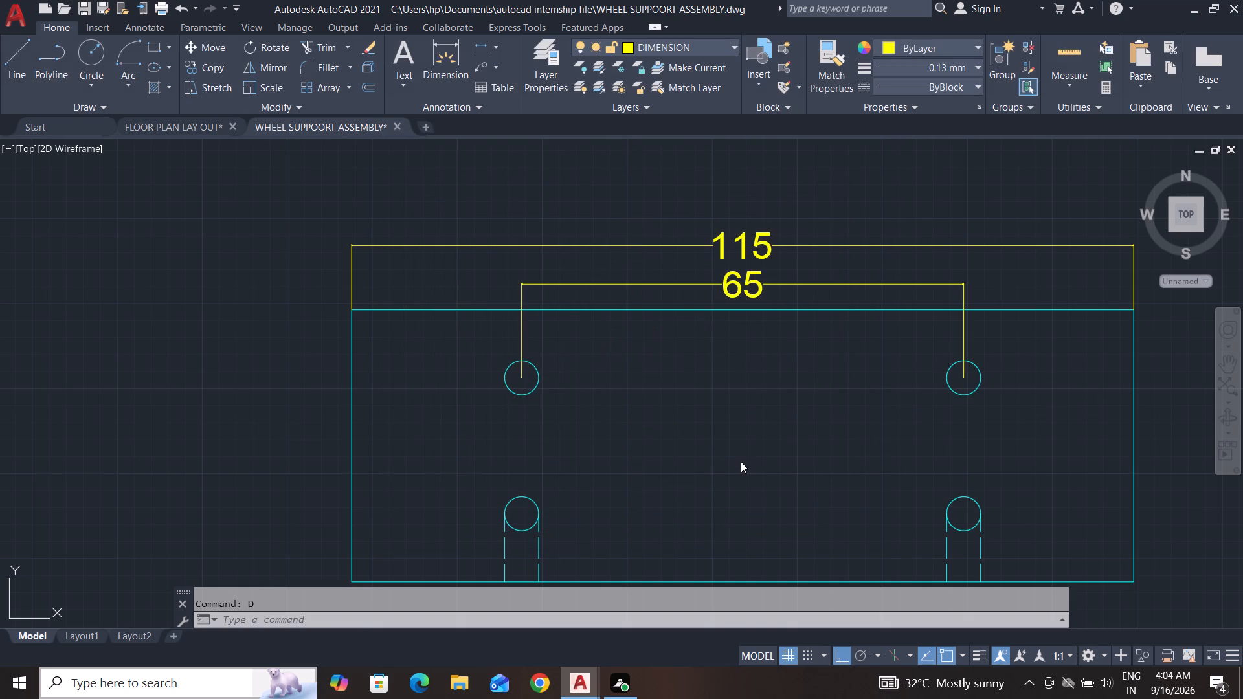
key(Escape)
key(Escape)
key(Escape)
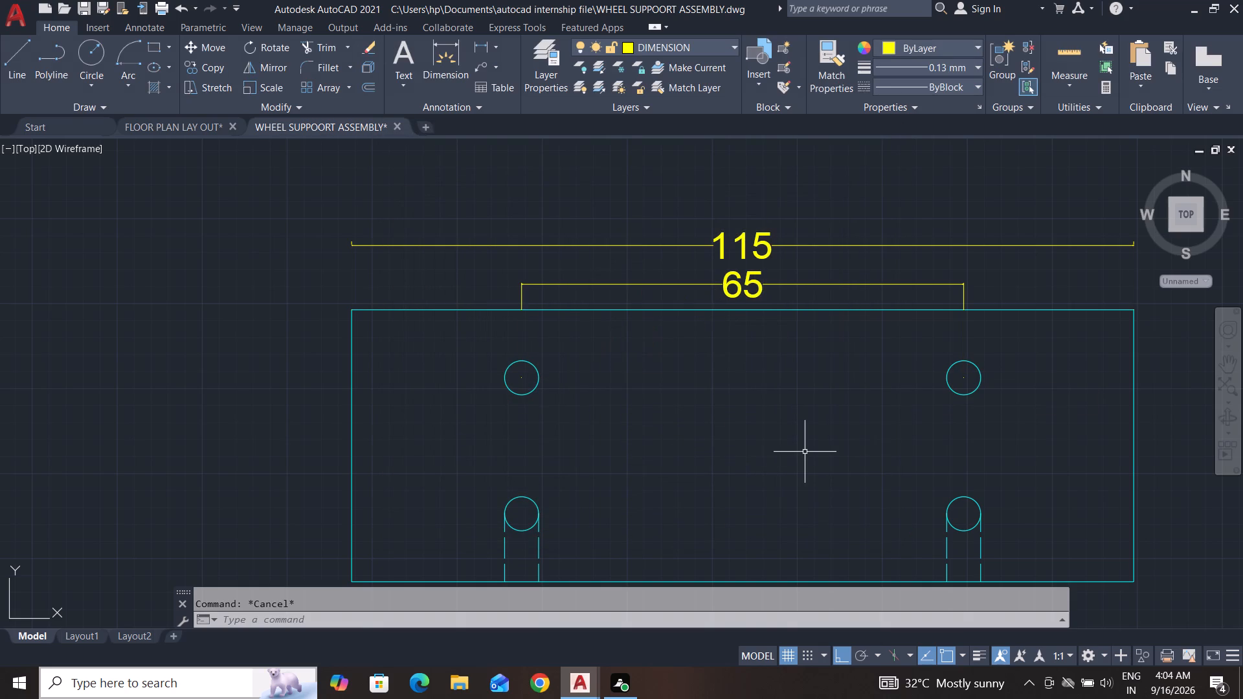
key(Escape)
Delete the four dashed hidden lines below the two lower holes in the base plate's top view.
middle_drag(810, 446, 831, 368)
click(1023, 471)
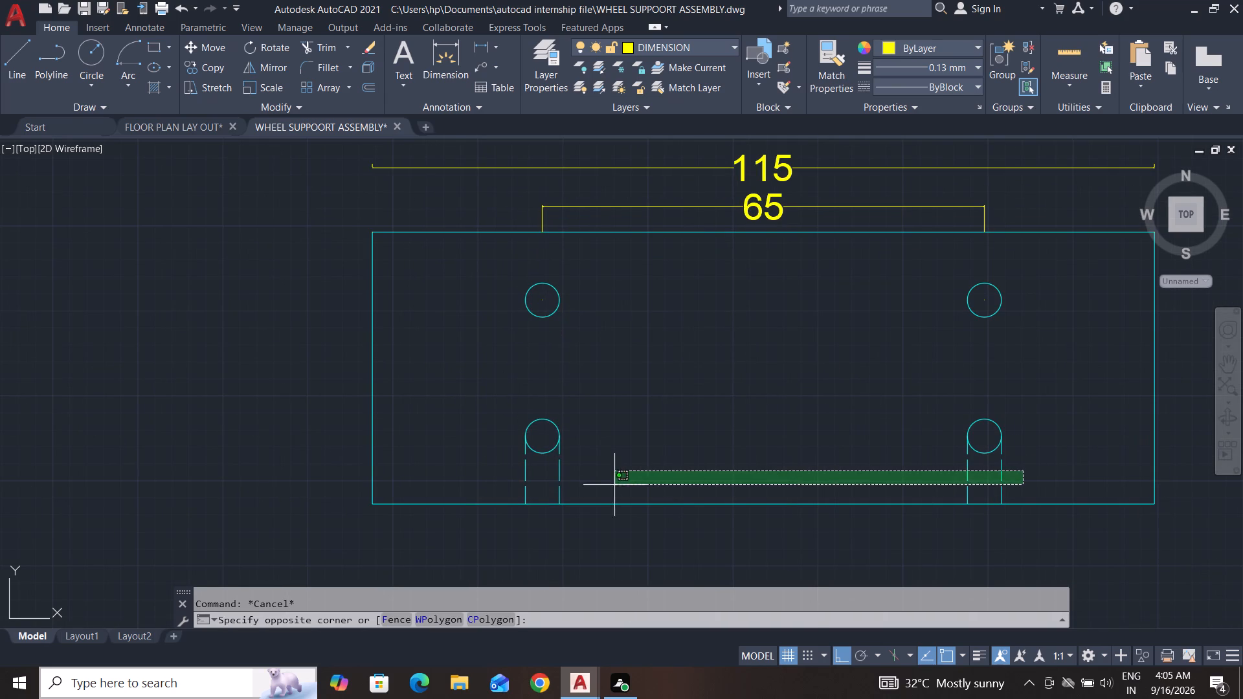
click(460, 487)
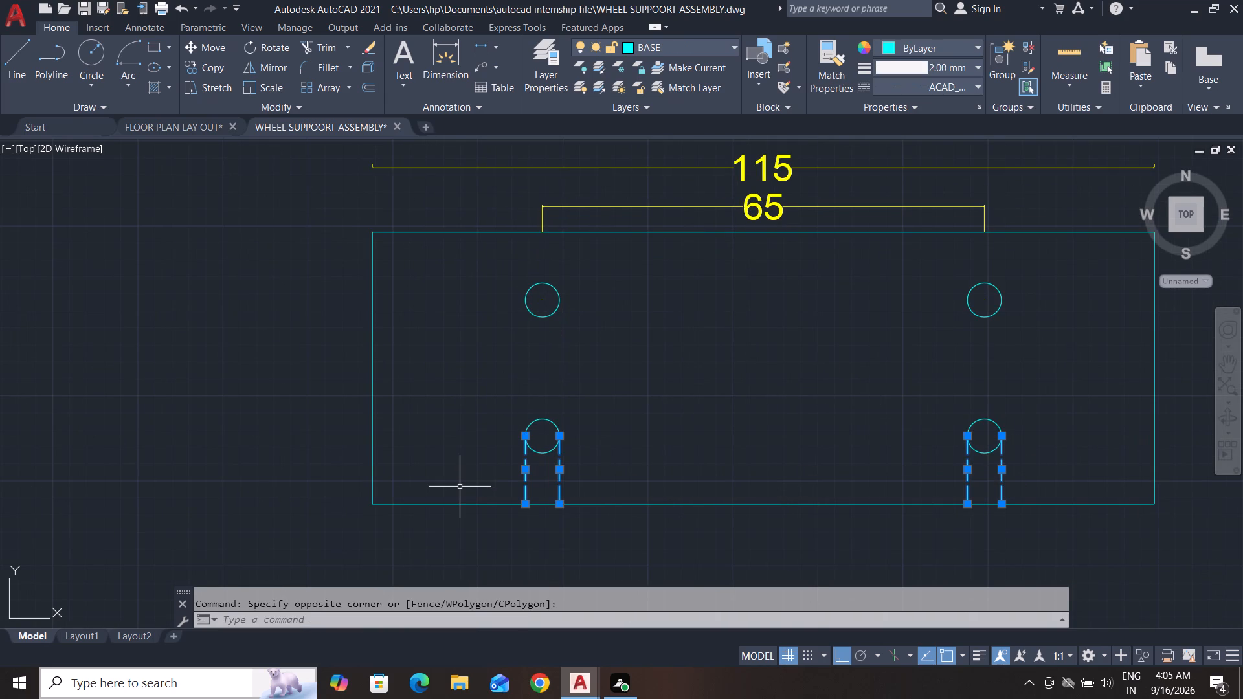
key(Delete)
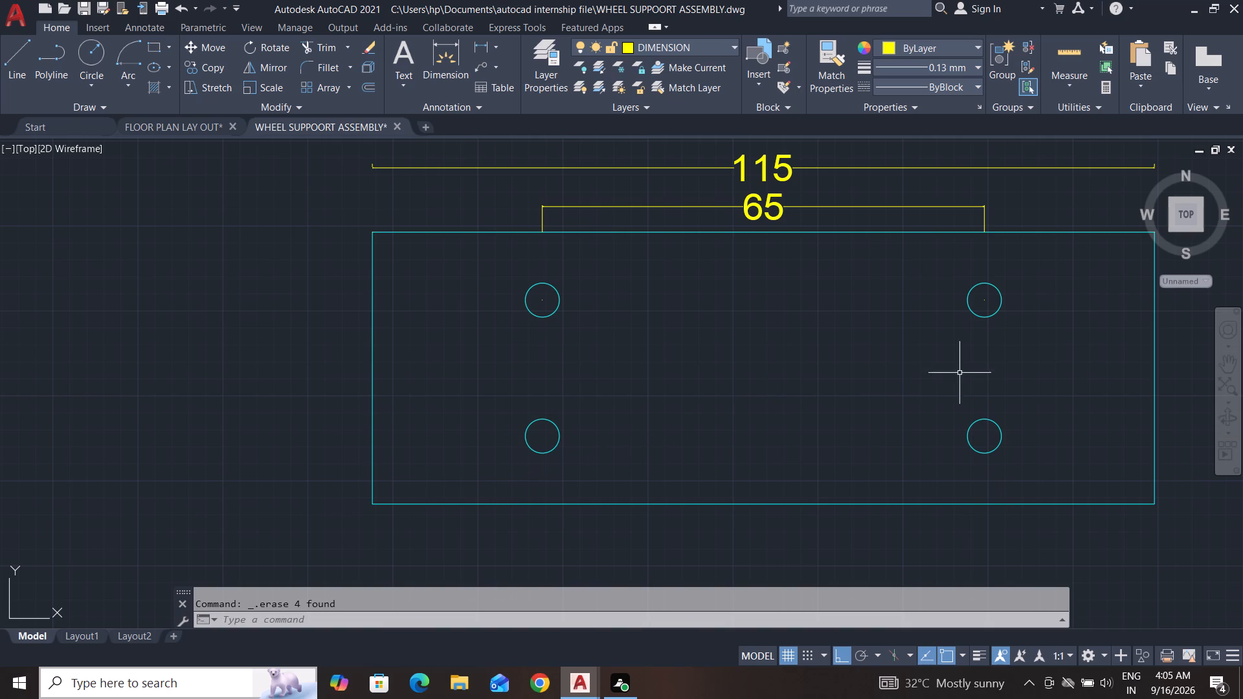
Dimension the horizontal distance from the upper-left hole's centre to the plate's left edge, aligned with the hole spacing dimension.
scroll(995, 296, up, 3)
scroll(963, 333, down, 3)
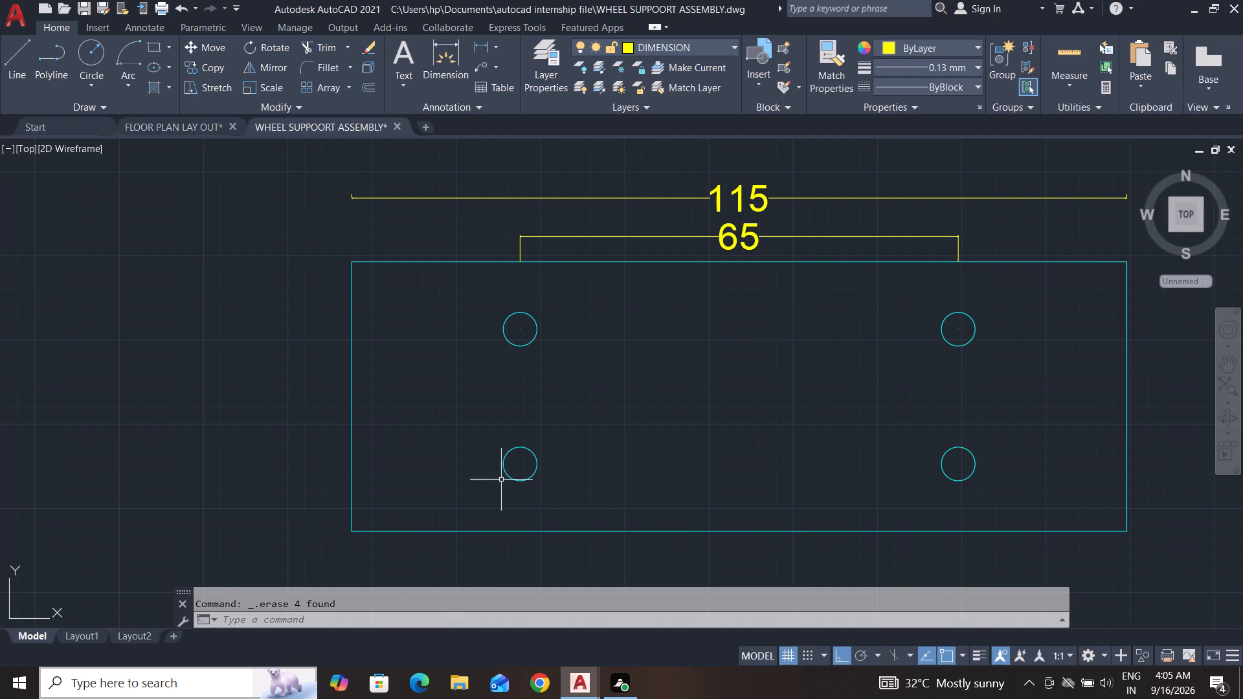
click(480, 47)
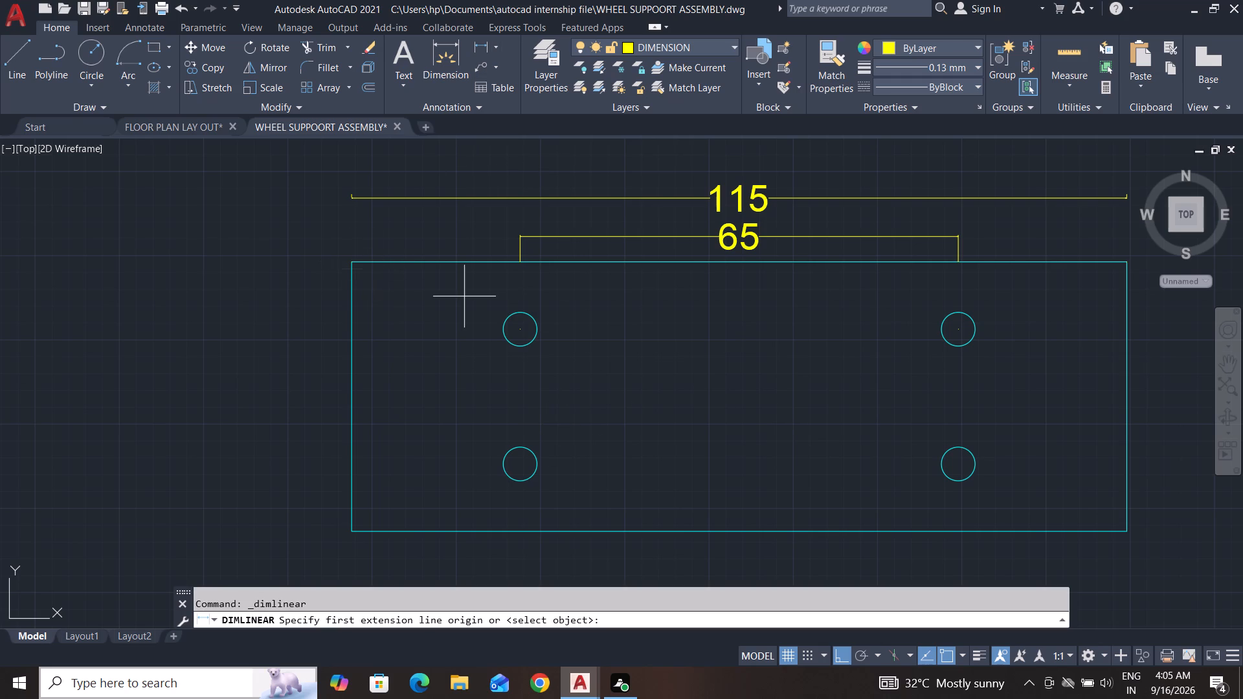
click(521, 329)
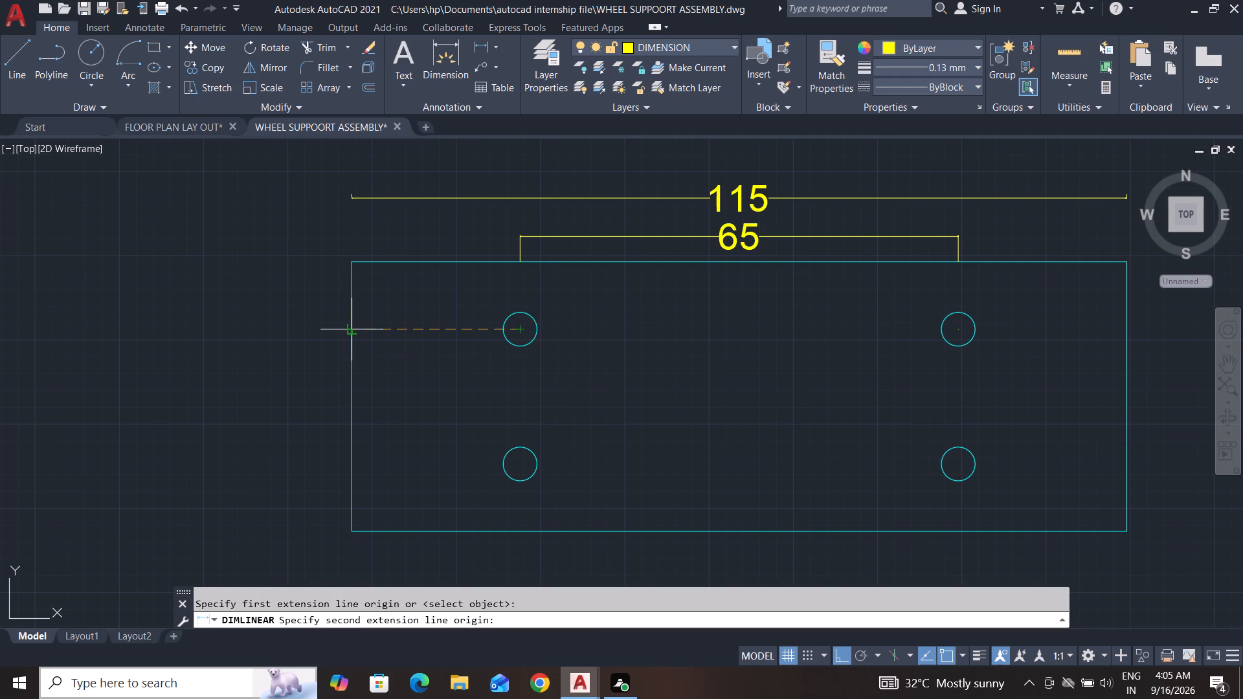
click(347, 331)
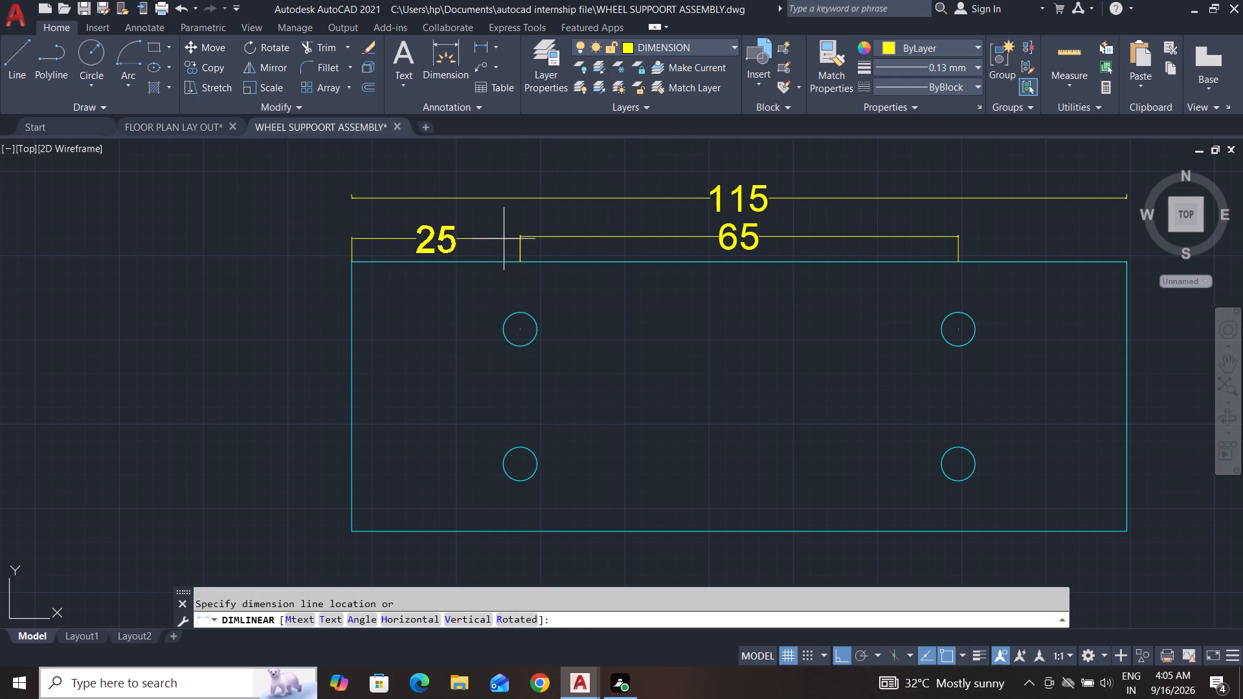
click(521, 238)
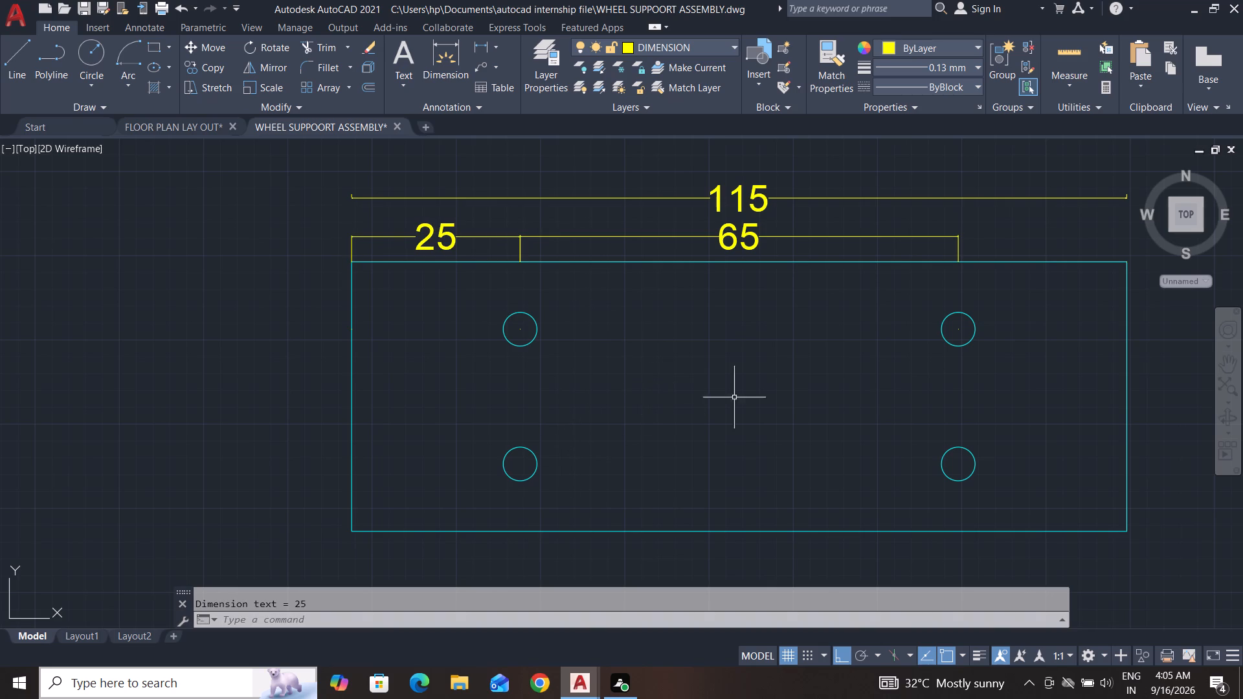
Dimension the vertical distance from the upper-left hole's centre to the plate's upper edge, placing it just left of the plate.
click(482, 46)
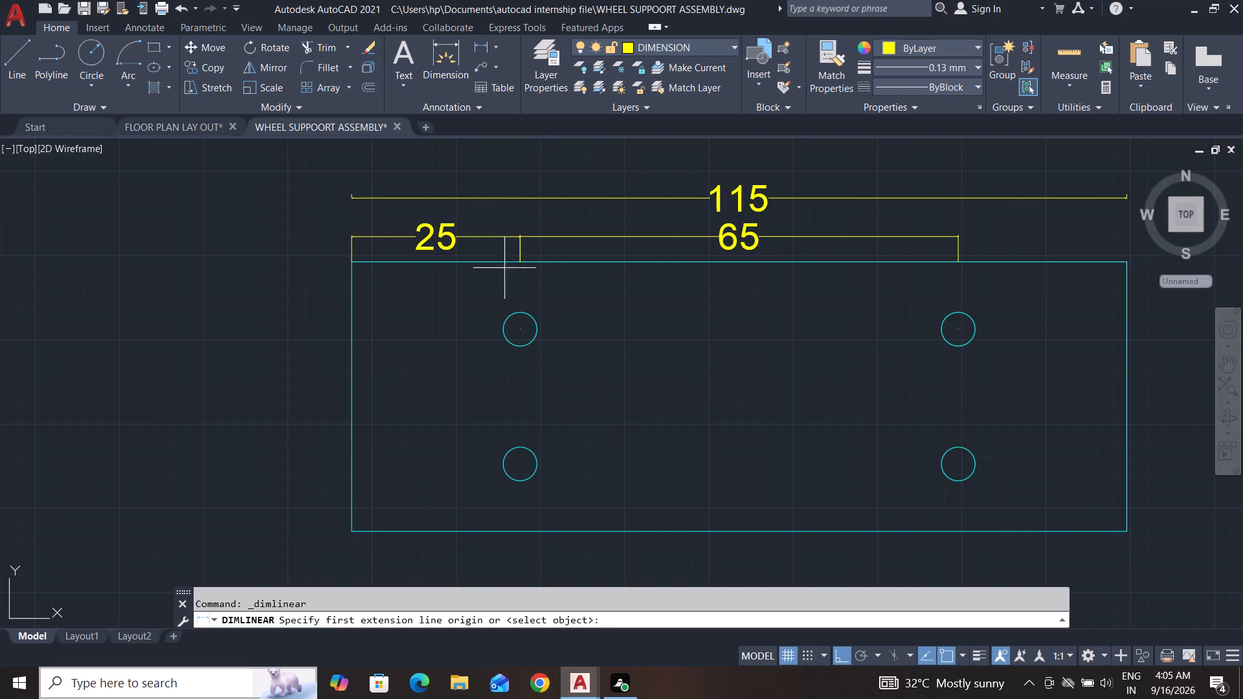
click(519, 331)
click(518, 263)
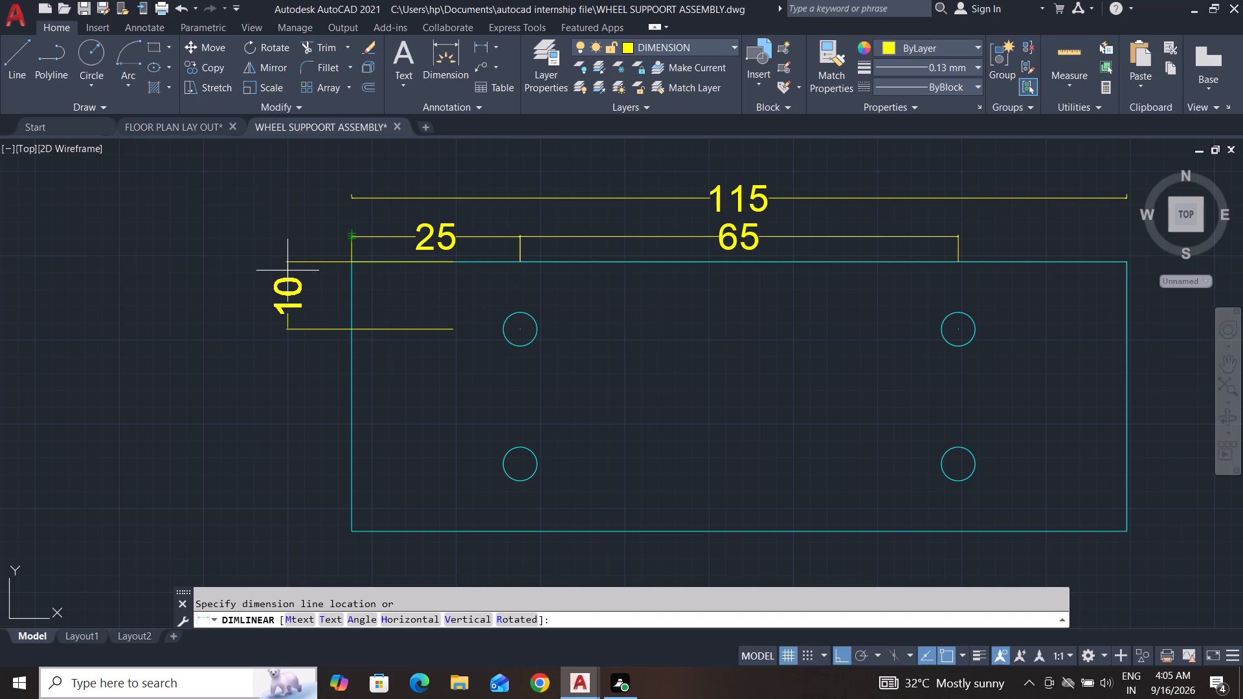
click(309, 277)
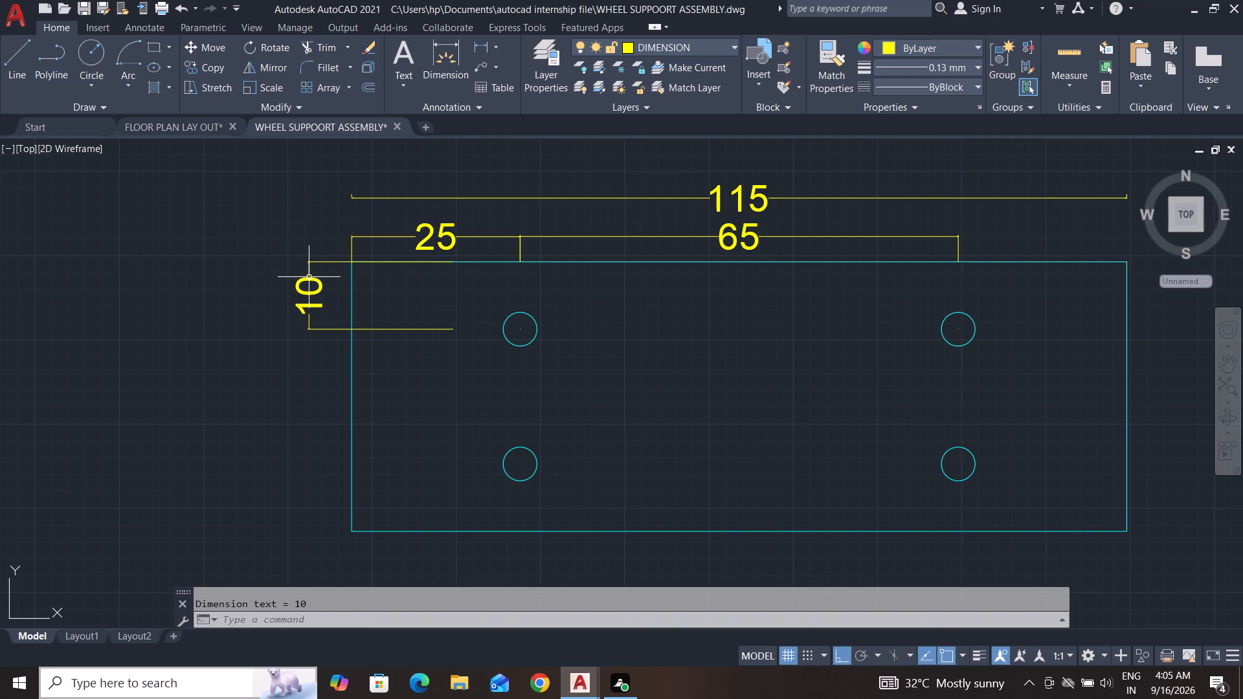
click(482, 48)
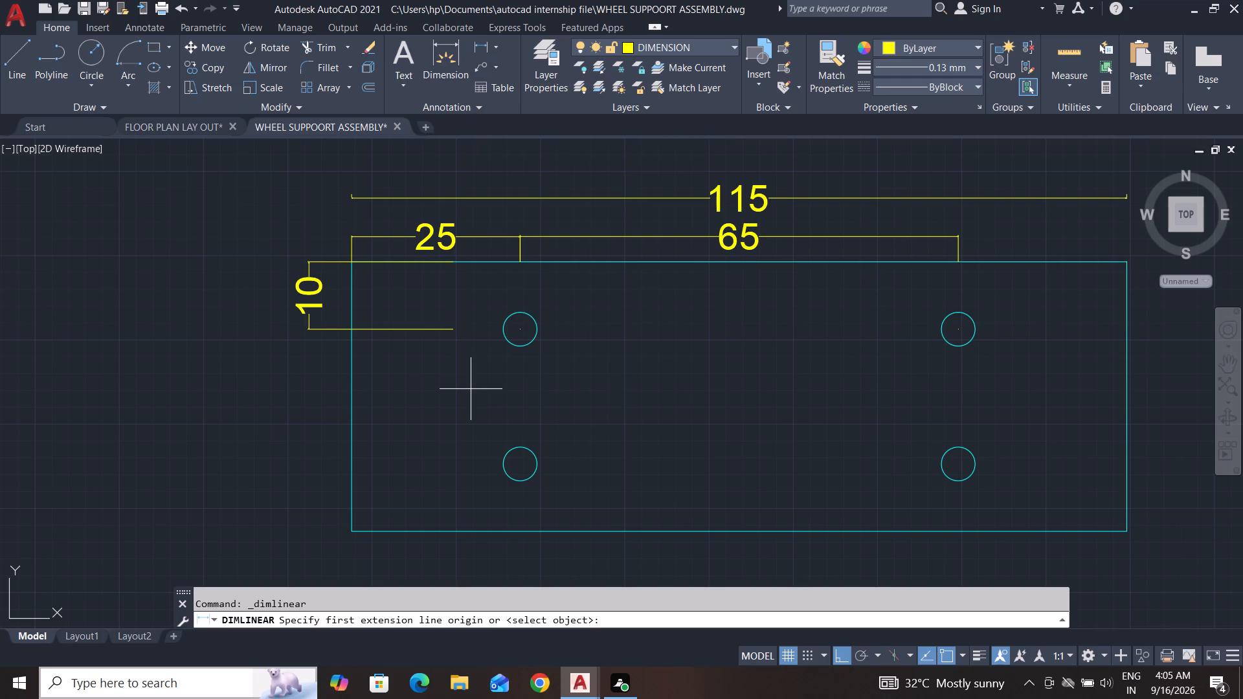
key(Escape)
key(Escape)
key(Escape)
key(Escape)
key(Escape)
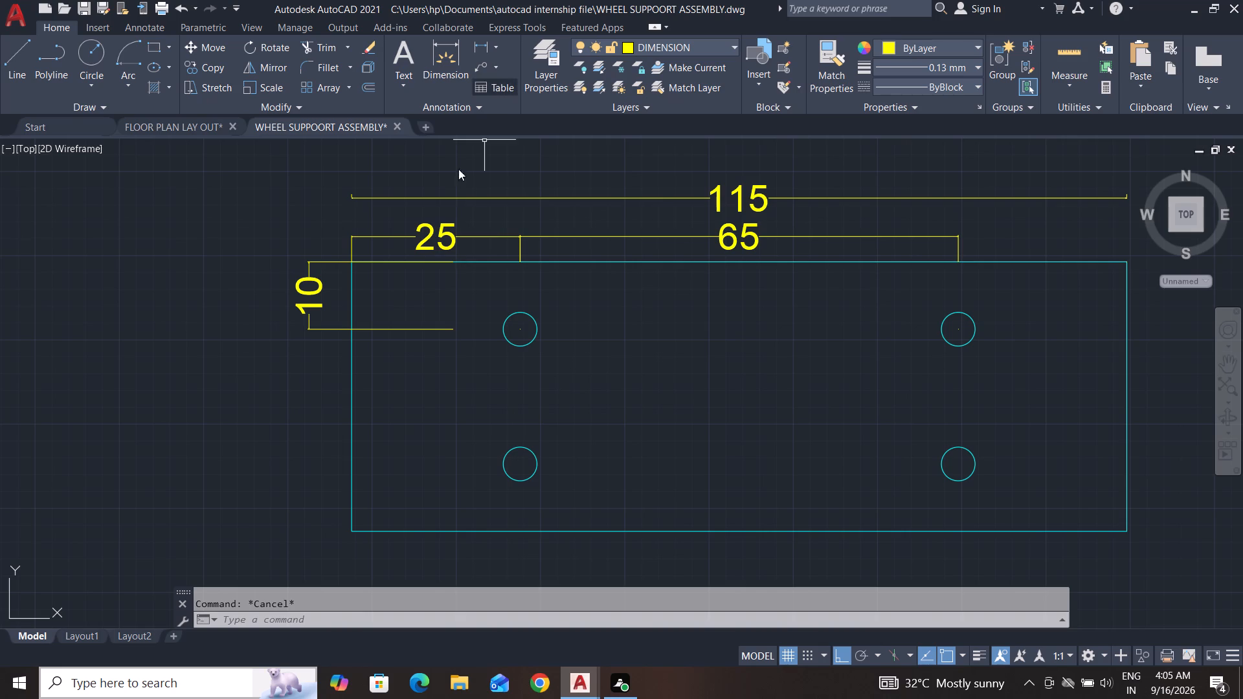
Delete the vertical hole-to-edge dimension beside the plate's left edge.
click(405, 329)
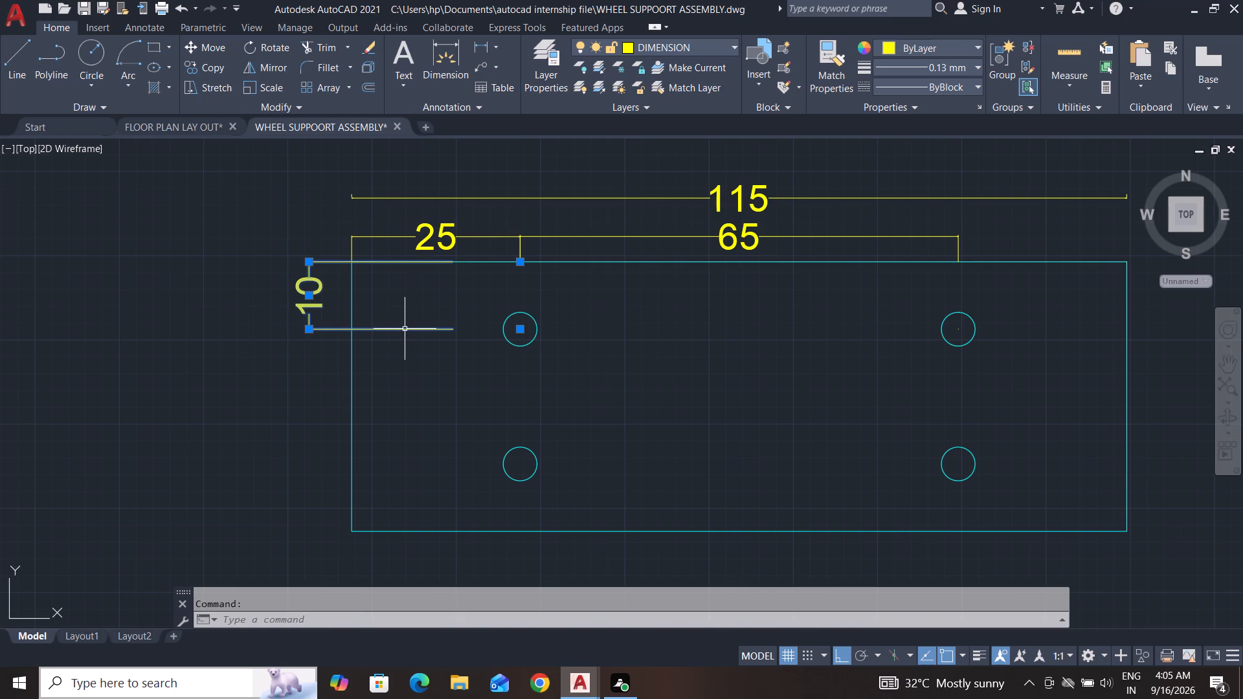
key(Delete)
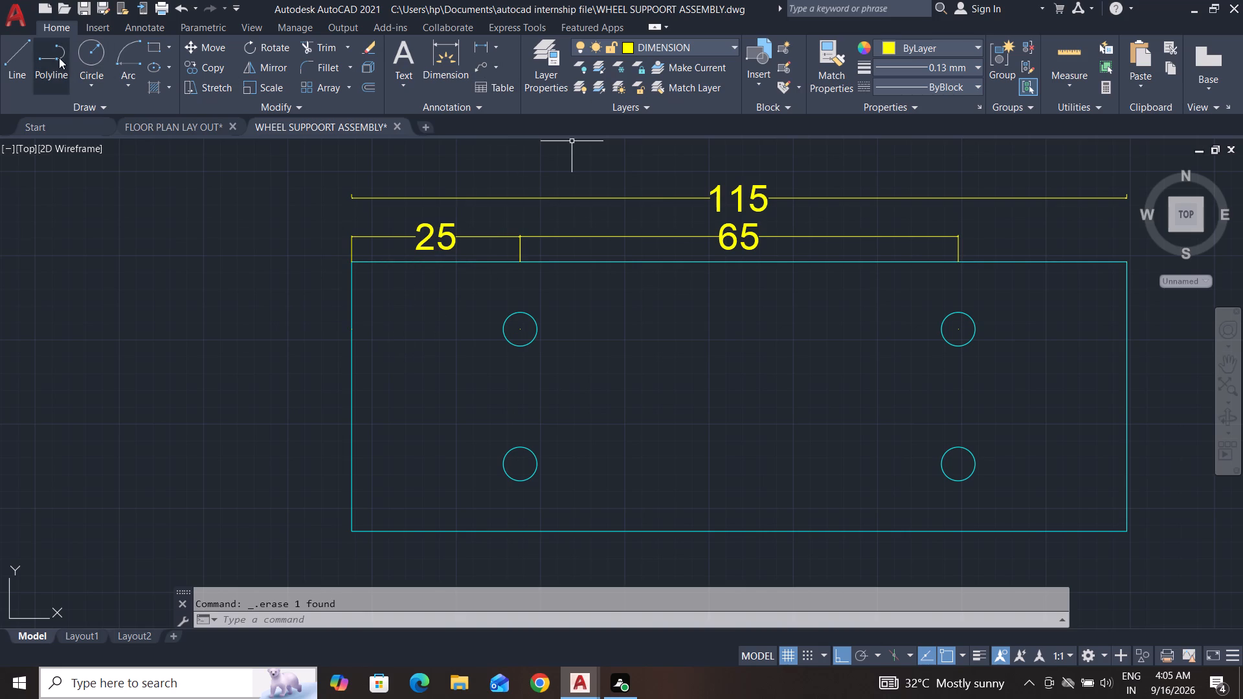
Draw a horizontal helper line about 30 mm long from the upper-left hole's centre out past the base plate's left edge.
click(27, 67)
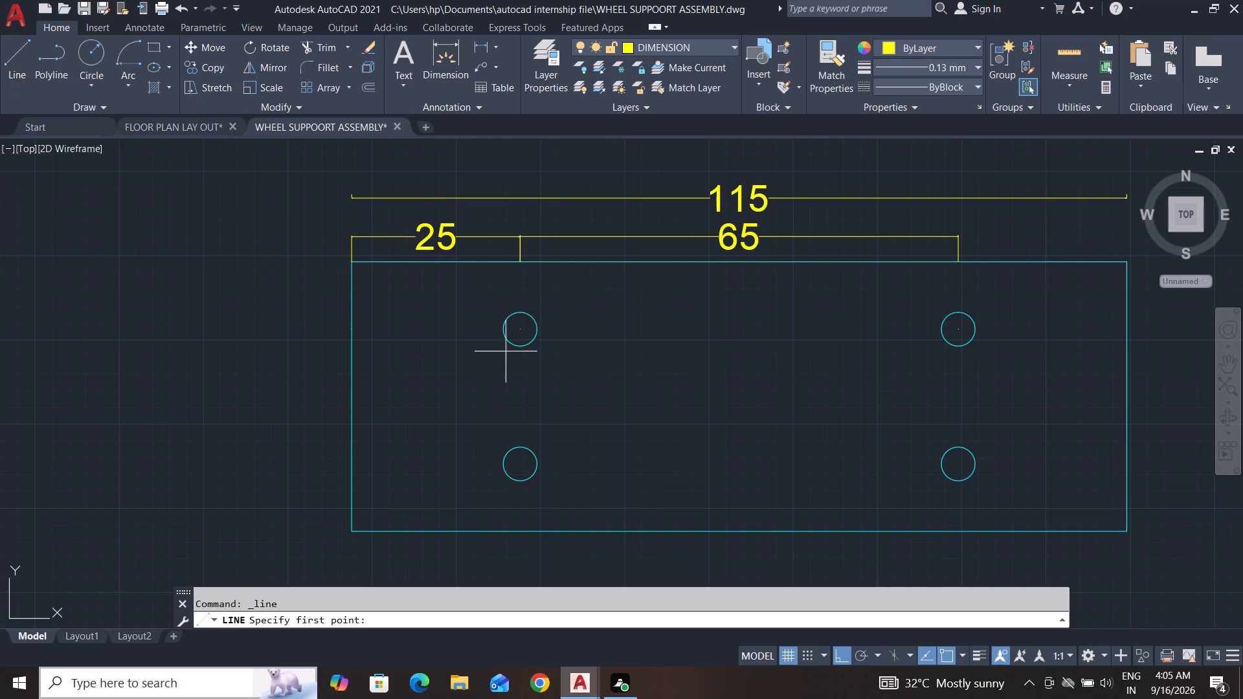
click(521, 333)
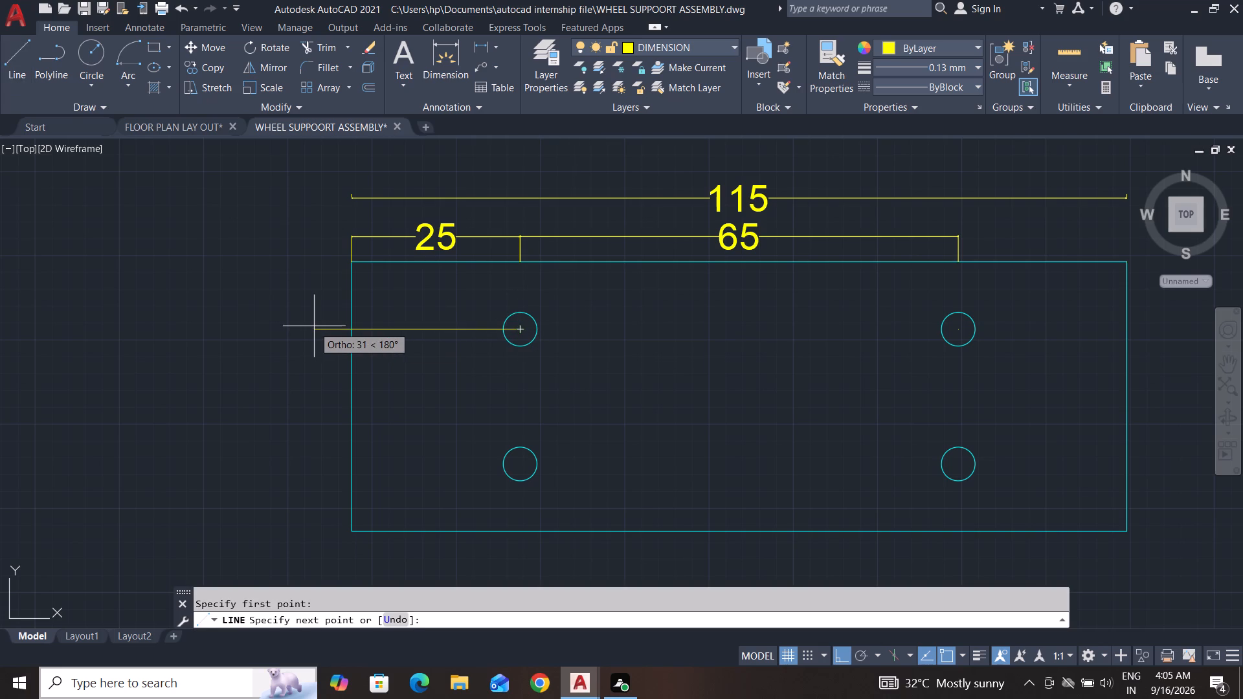
click(321, 327)
key(space)
Copy the helper line from the upper-left hole's centre to the lower-left hole's centre.
click(459, 327)
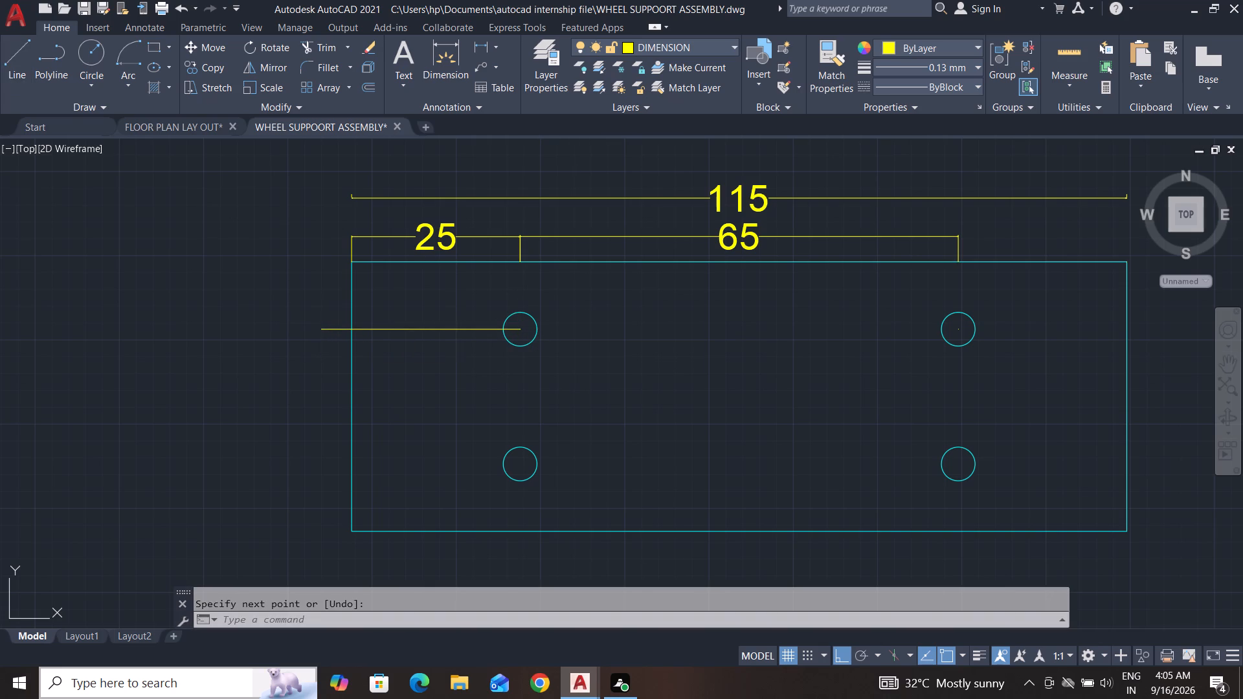
text(CO)
key(Return)
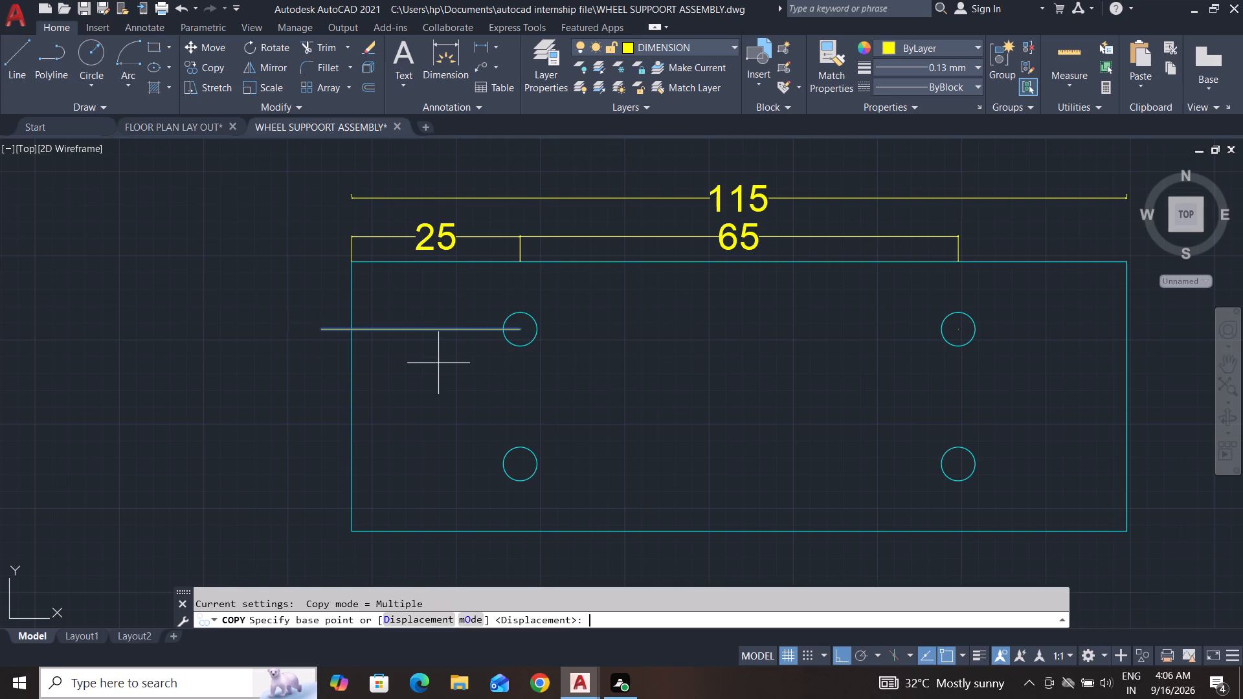
click(521, 329)
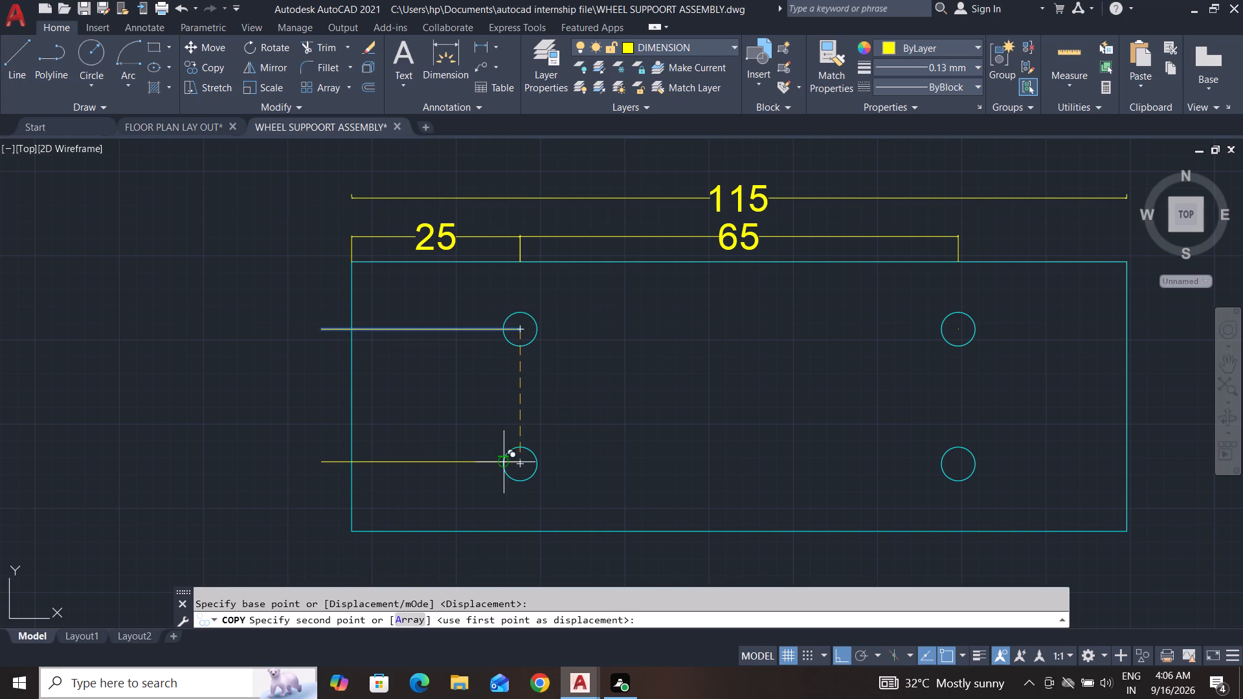
click(517, 462)
key(space)
key(space)
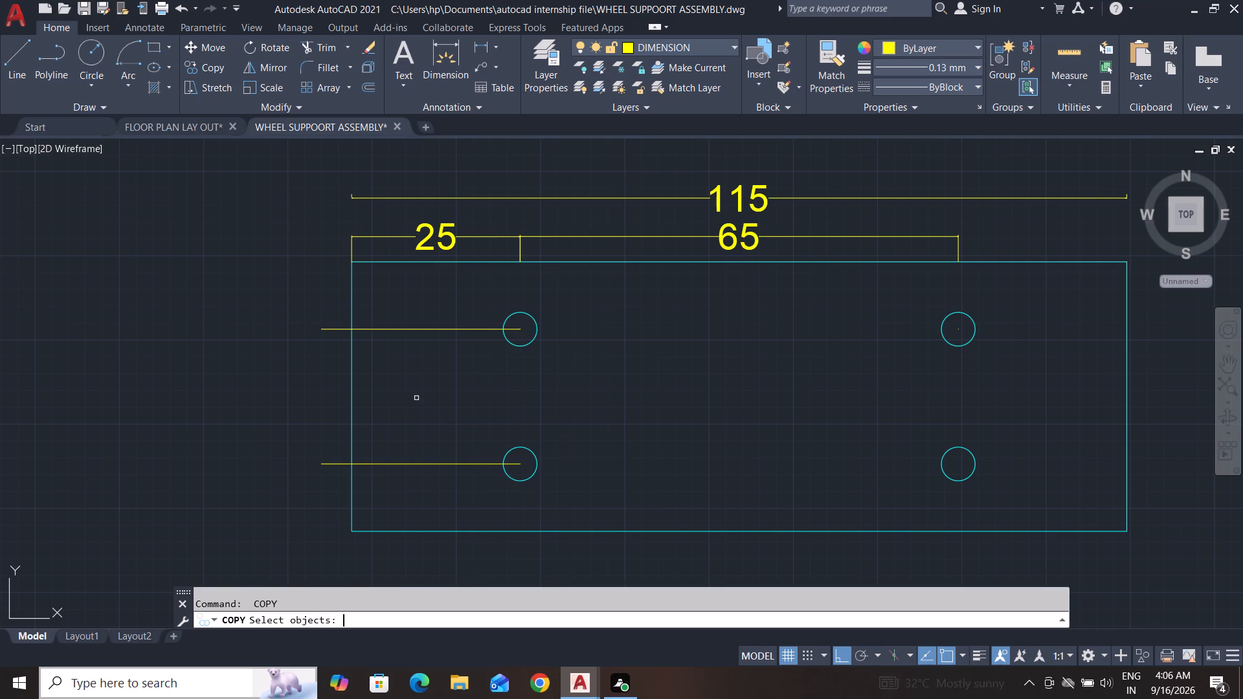
key(Escape)
key(Escape)
key(Escape)
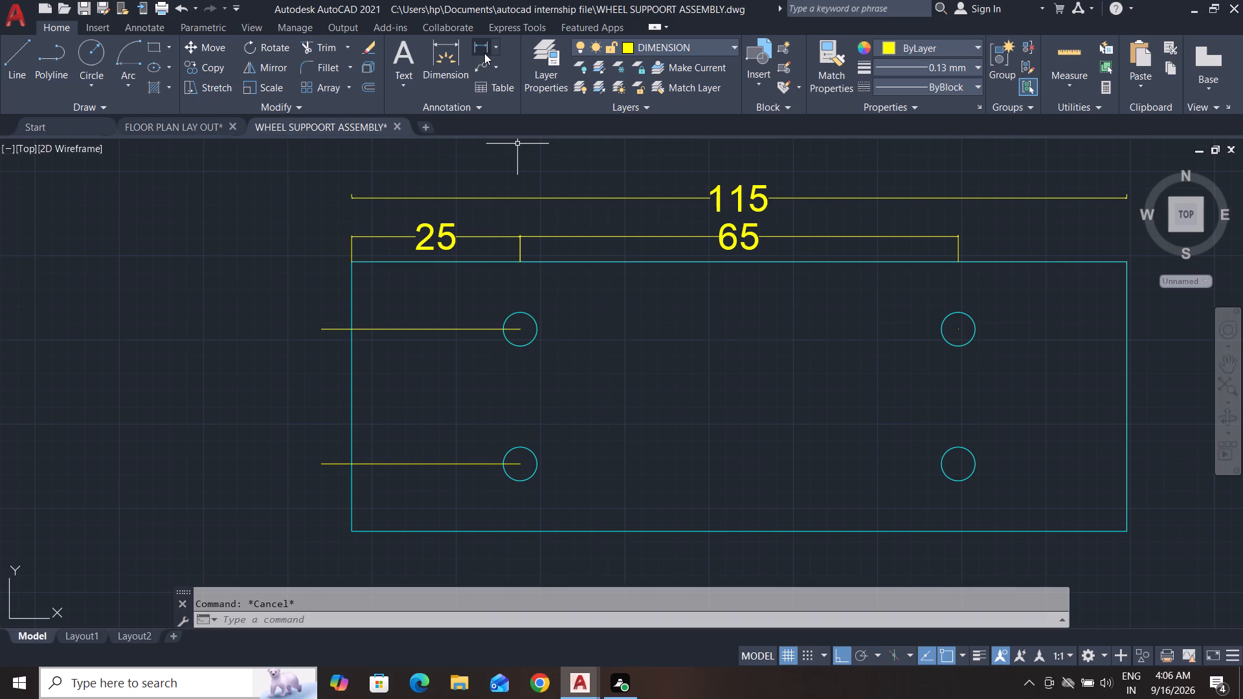
Dimension the vertical spacing between the two left holes from the helper lines' outer ends, placing it outside the plate's left edge.
click(483, 50)
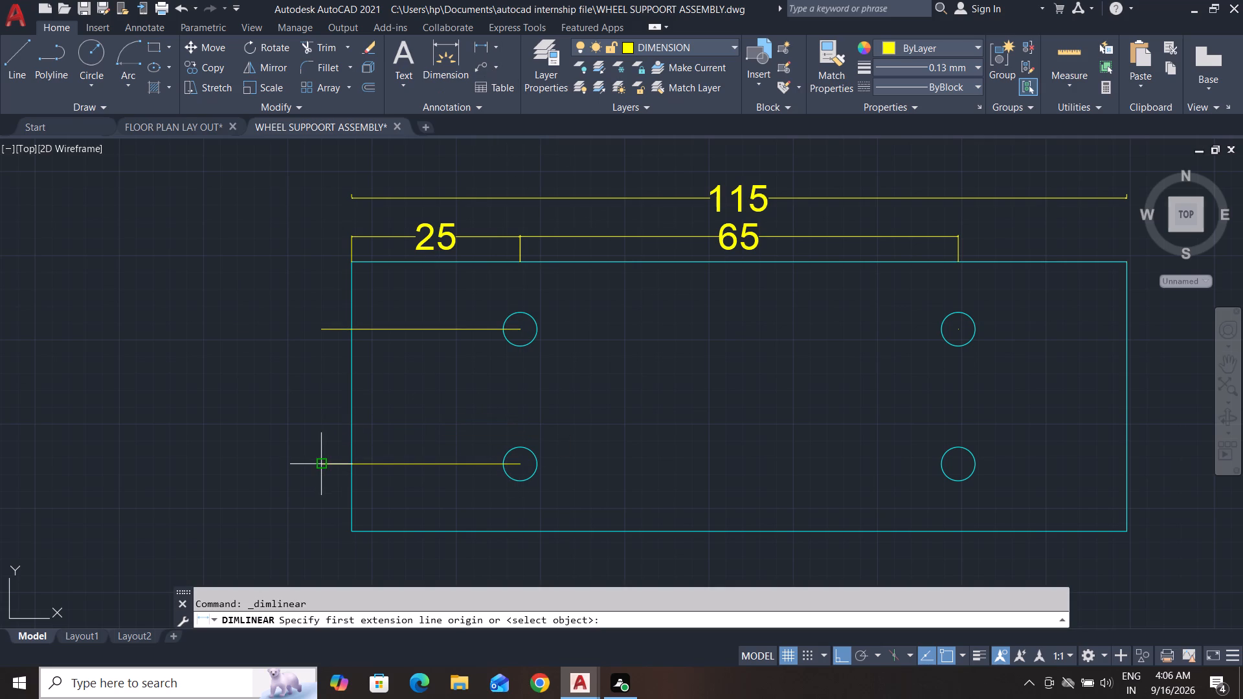
click(320, 466)
click(320, 329)
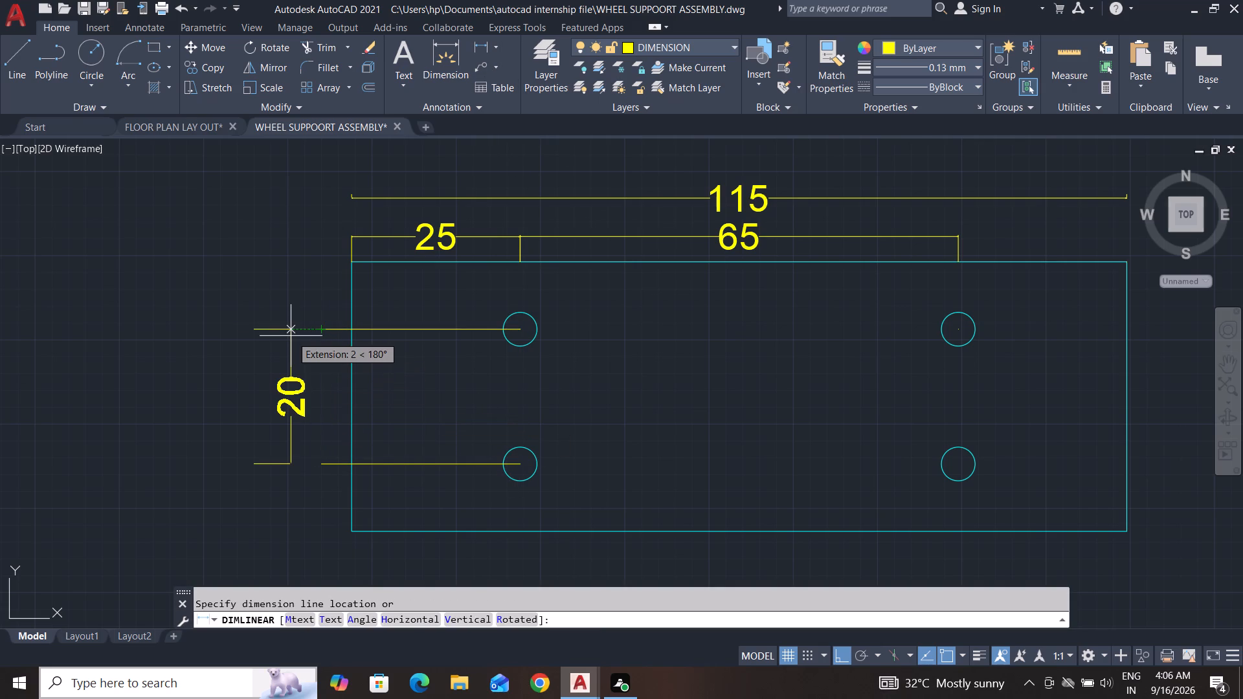
click(291, 336)
Dimension the vertical distance from the plate's upper-left corner to the upper-left hole's centre level, aligned with the vertical hole spacing dimension.
key(space)
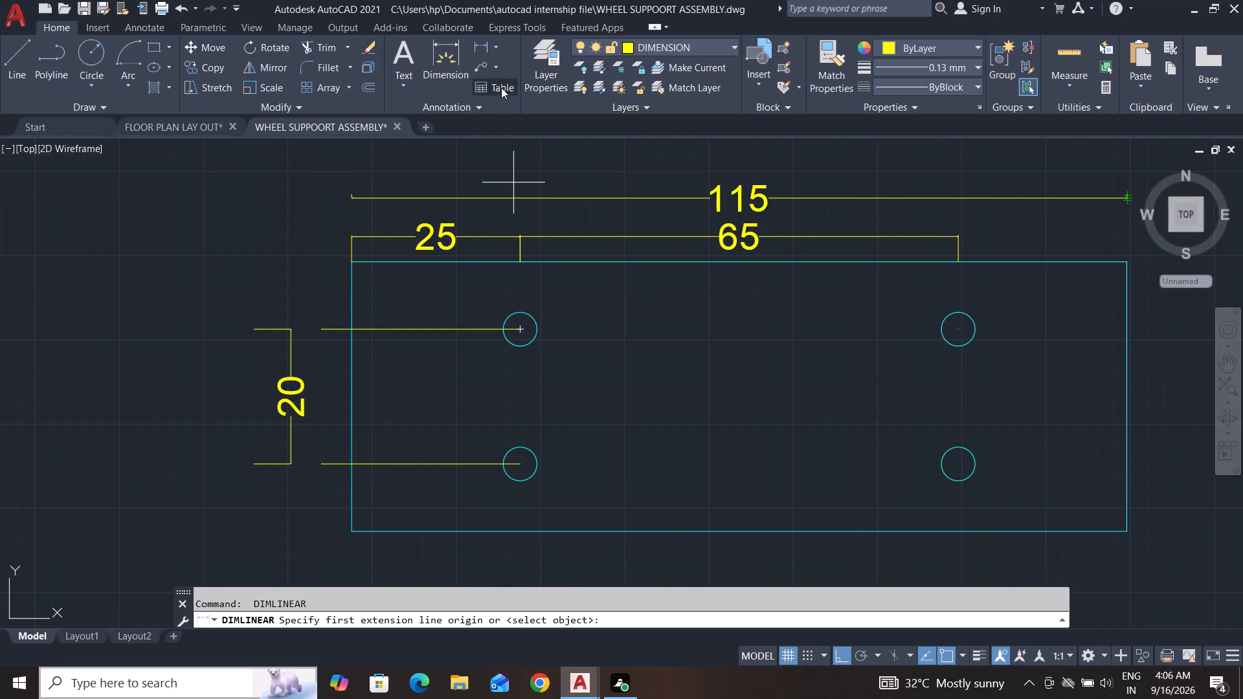
click(483, 50)
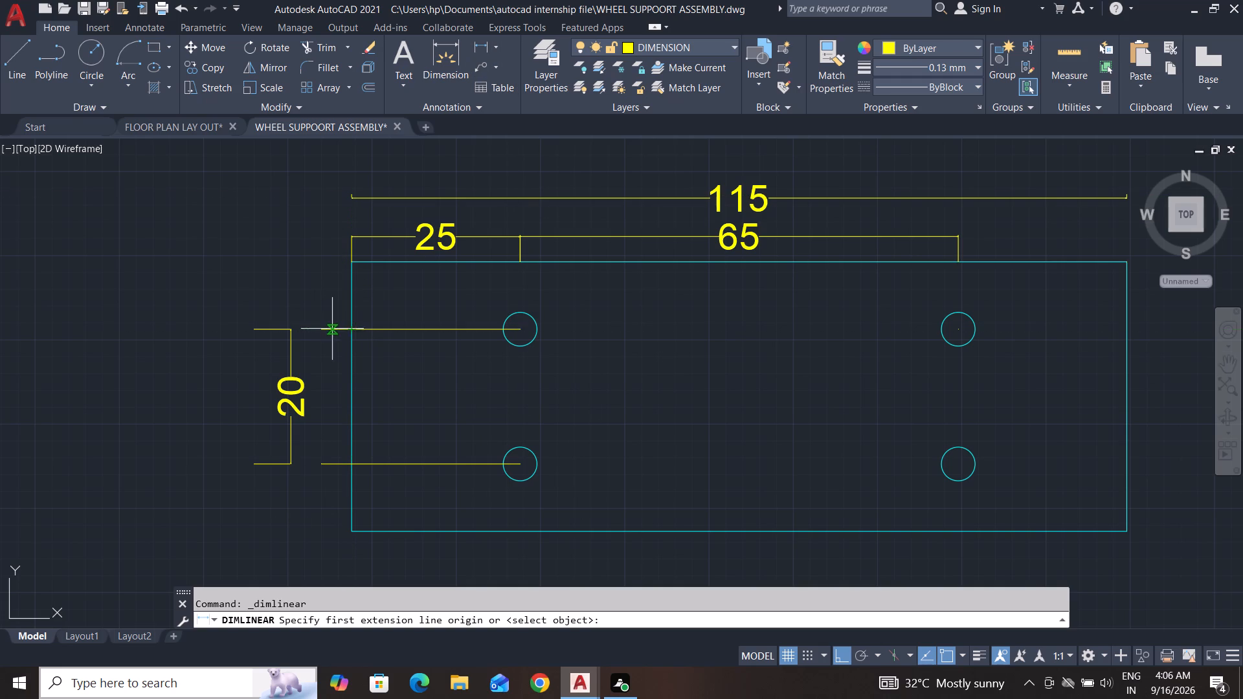
click(348, 262)
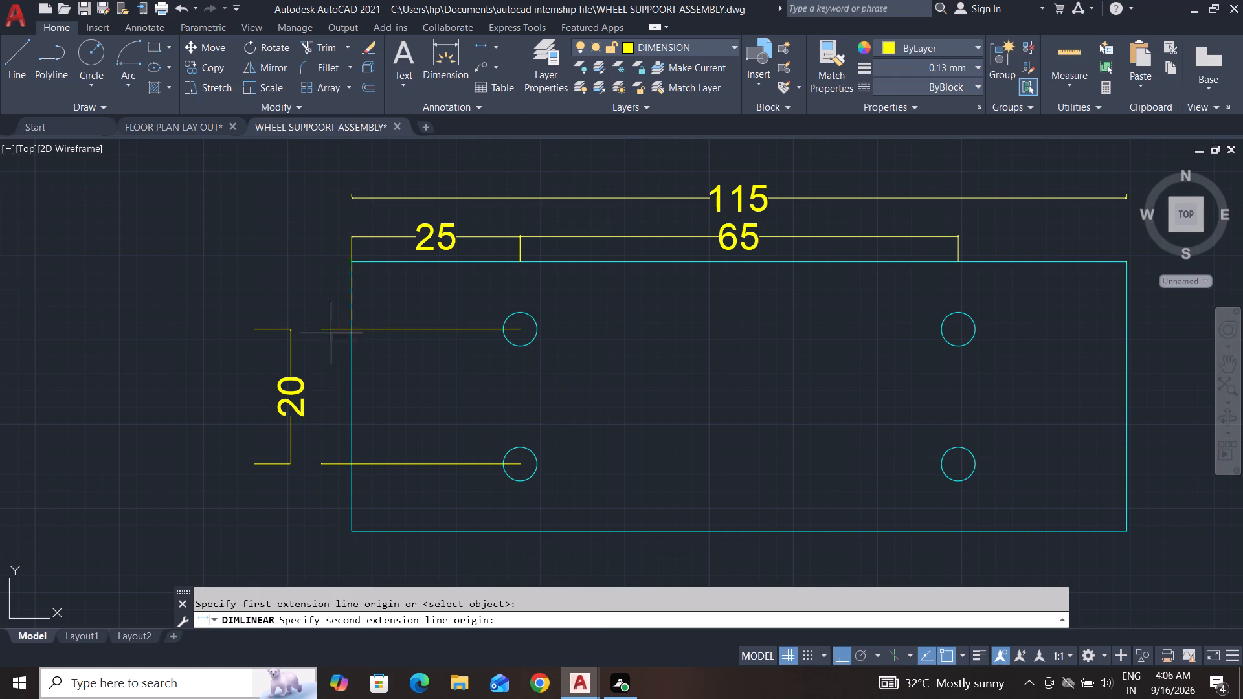
click(352, 327)
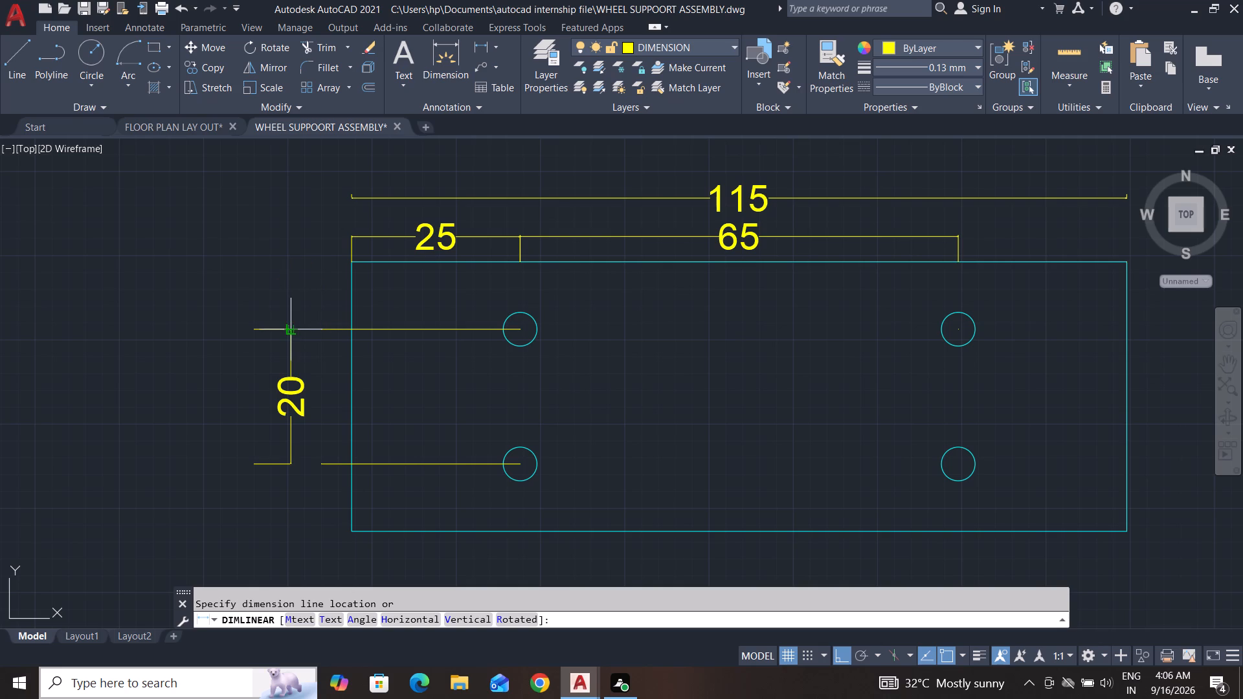
click(293, 331)
Delete the two horizontal helper lines running from the left holes past the plate's edge.
click(443, 302)
click(379, 502)
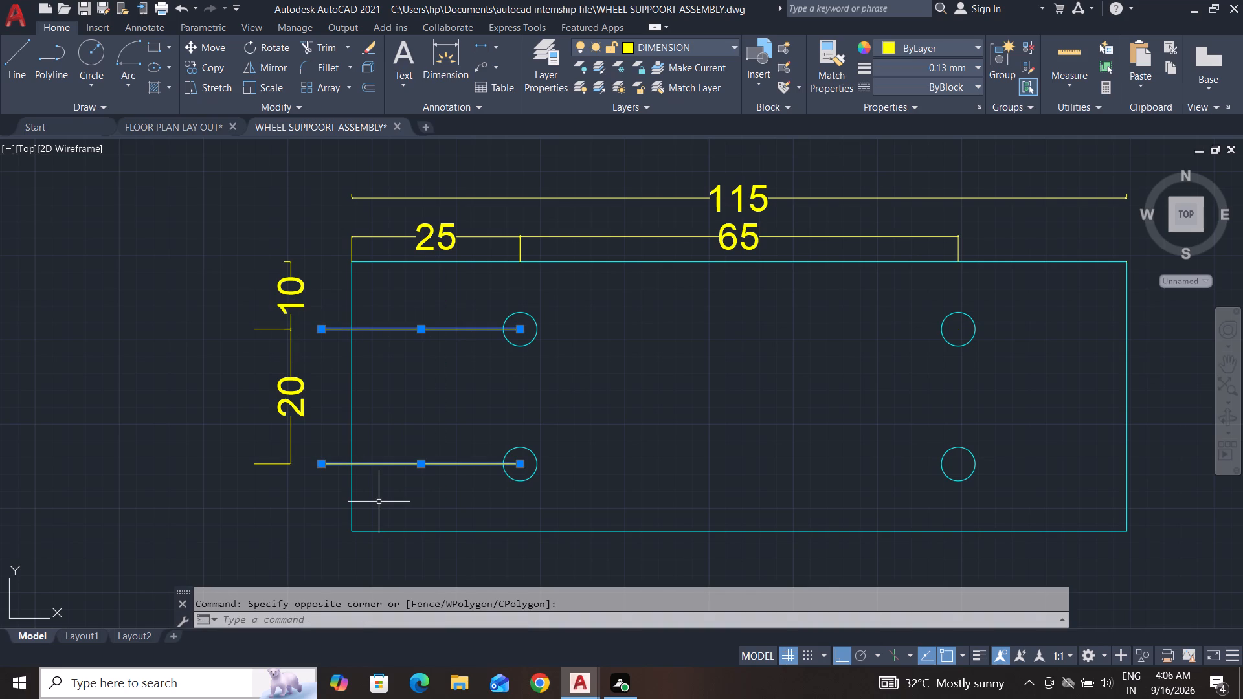
key(Delete)
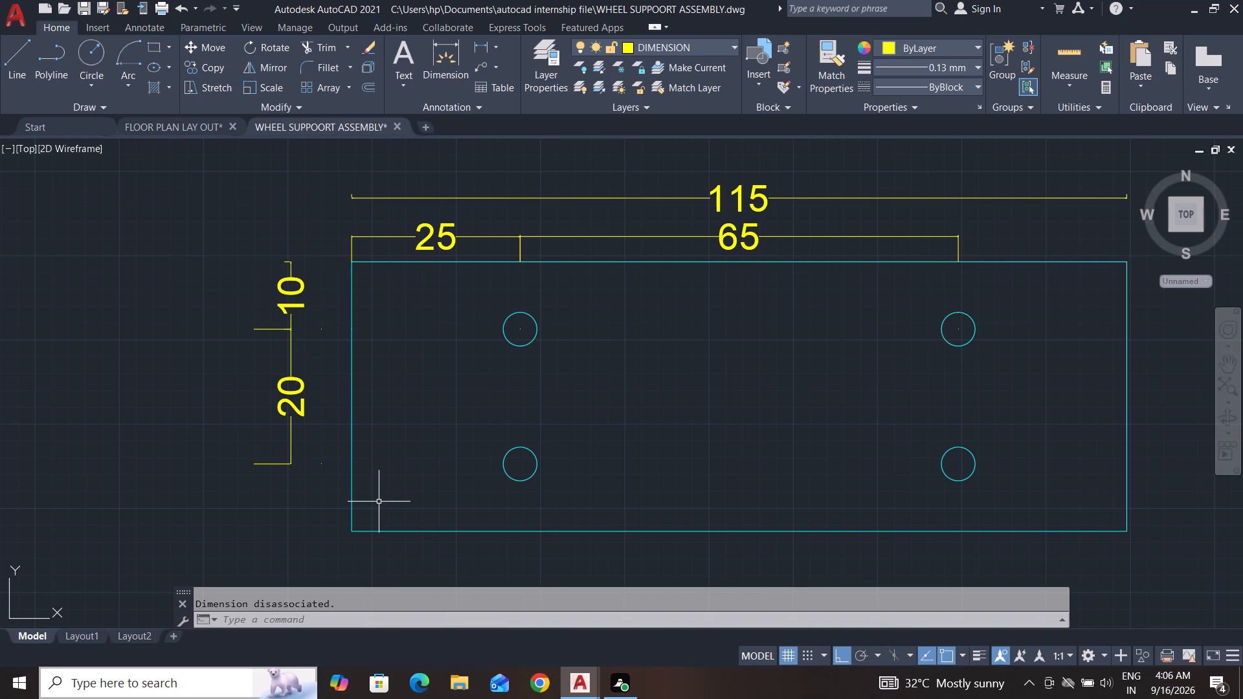
key(Escape)
key(Escape)
Add a diameter dimension to the base plate's lower-left hole, placing its text outside the plate near the lower-left corner.
scroll(634, 499, down, 2)
middle_drag(628, 513, 695, 421)
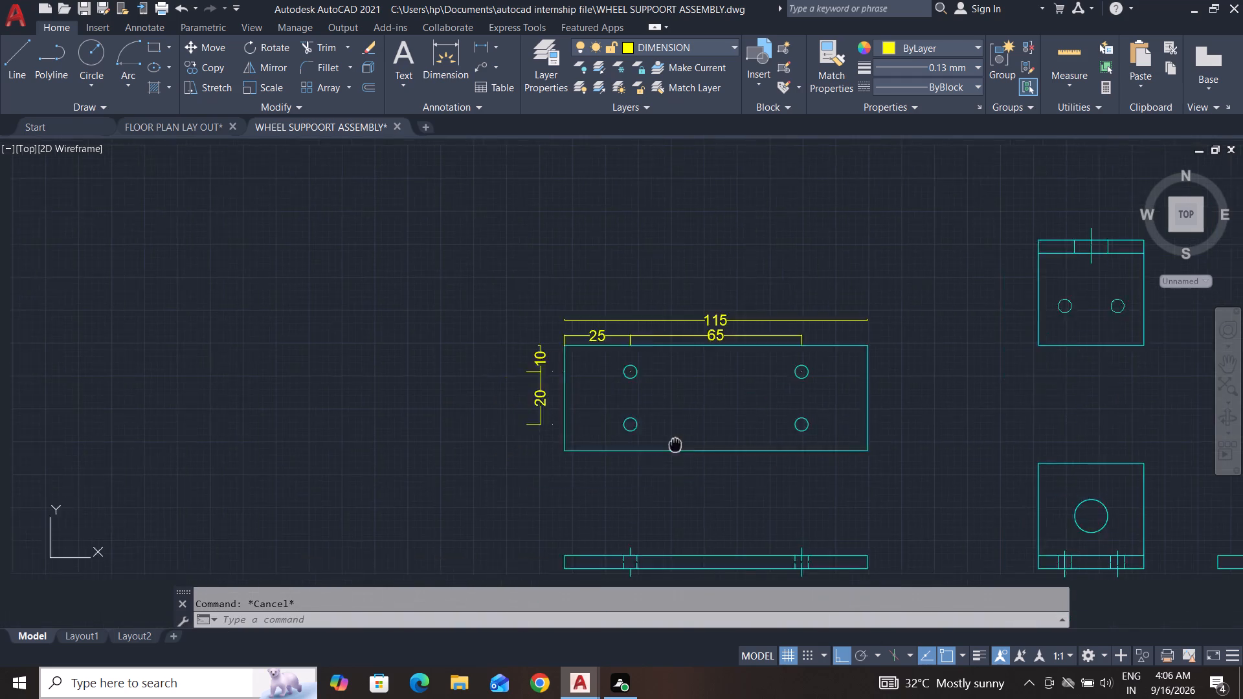
middle_drag(695, 421, 709, 412)
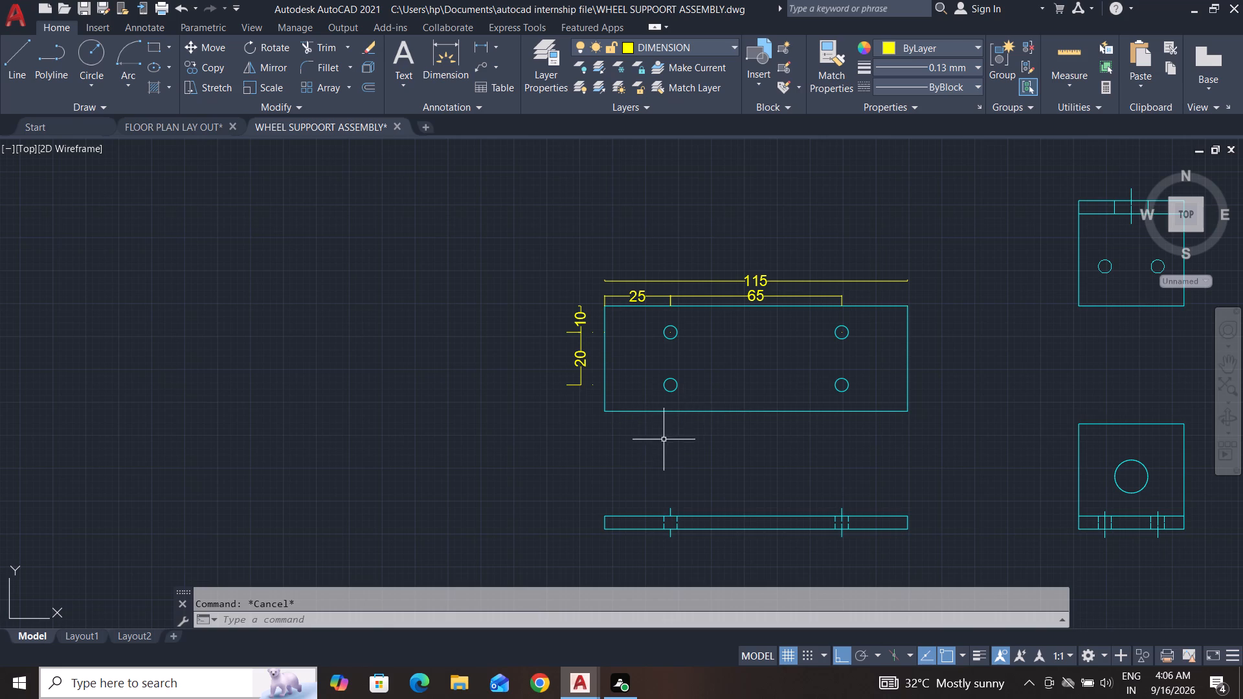
click(494, 44)
click(515, 240)
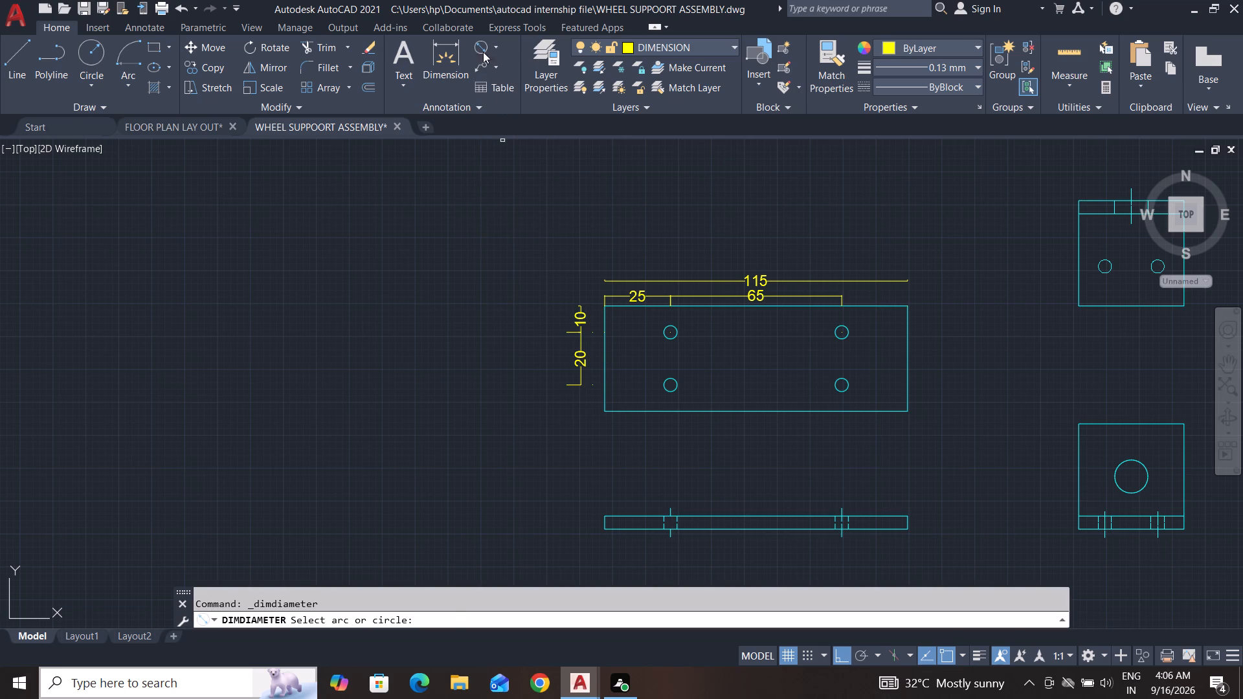
click(482, 47)
click(673, 391)
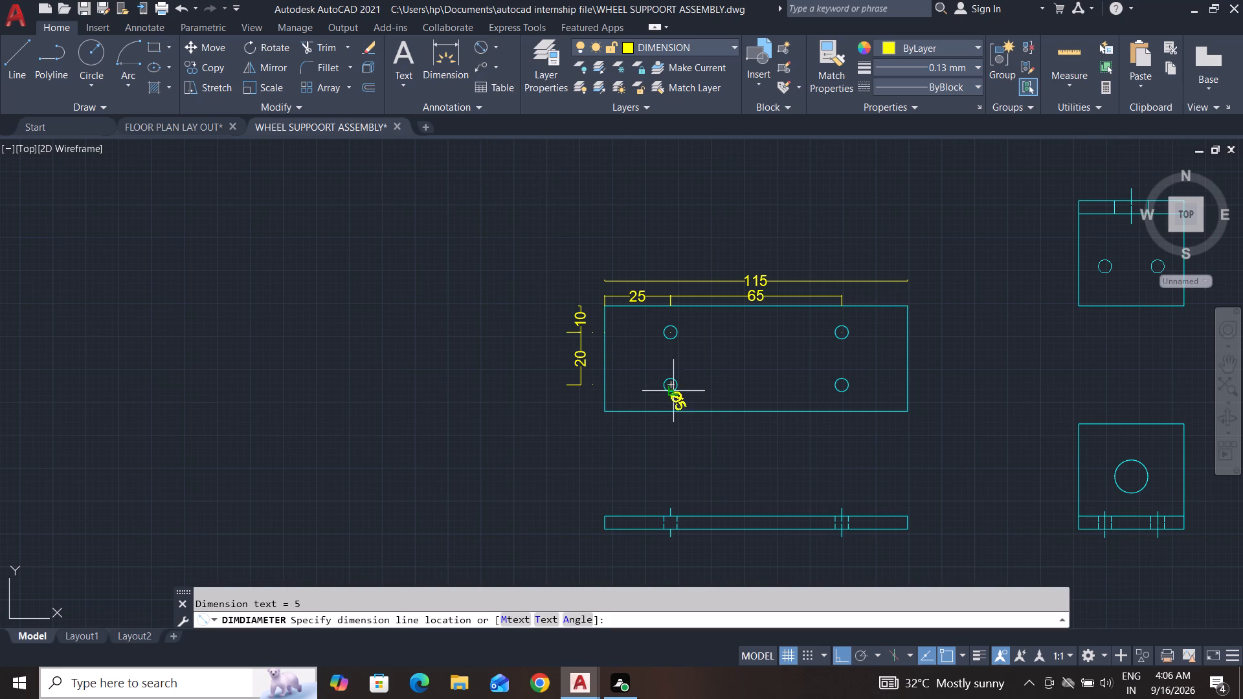
click(606, 430)
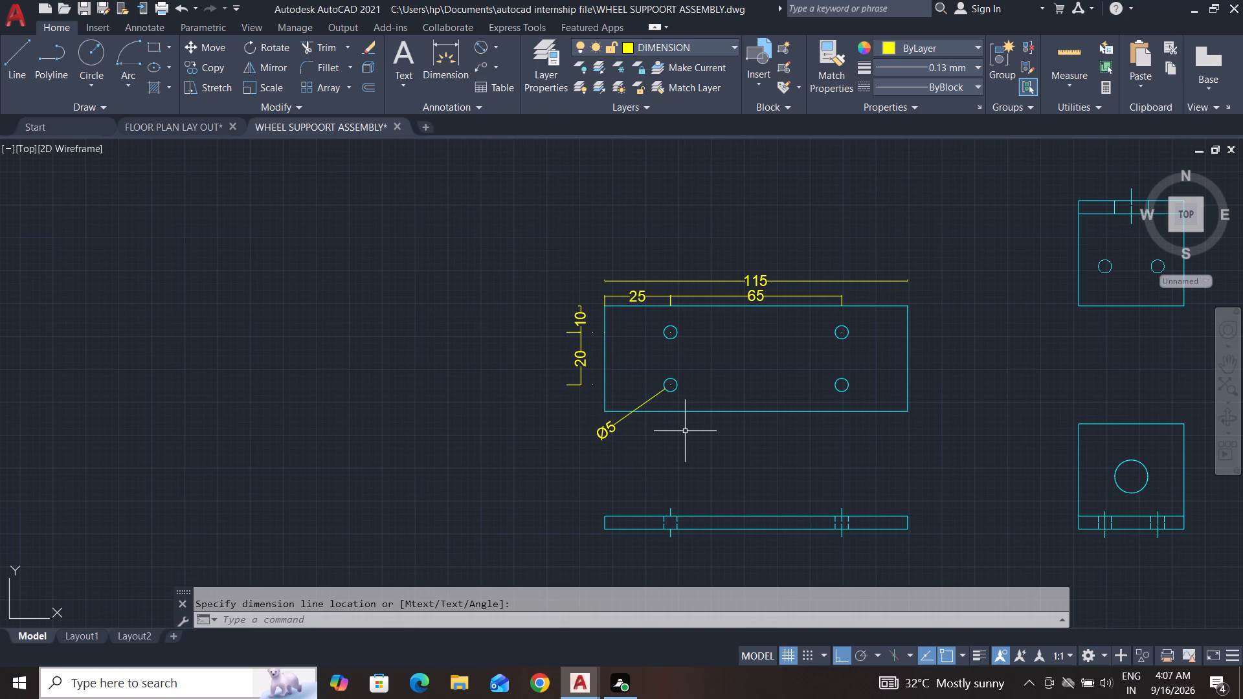
Dimension the base plate's overall height between its two right corners, placing the linear dimension just outside the right edge.
click(495, 49)
click(505, 78)
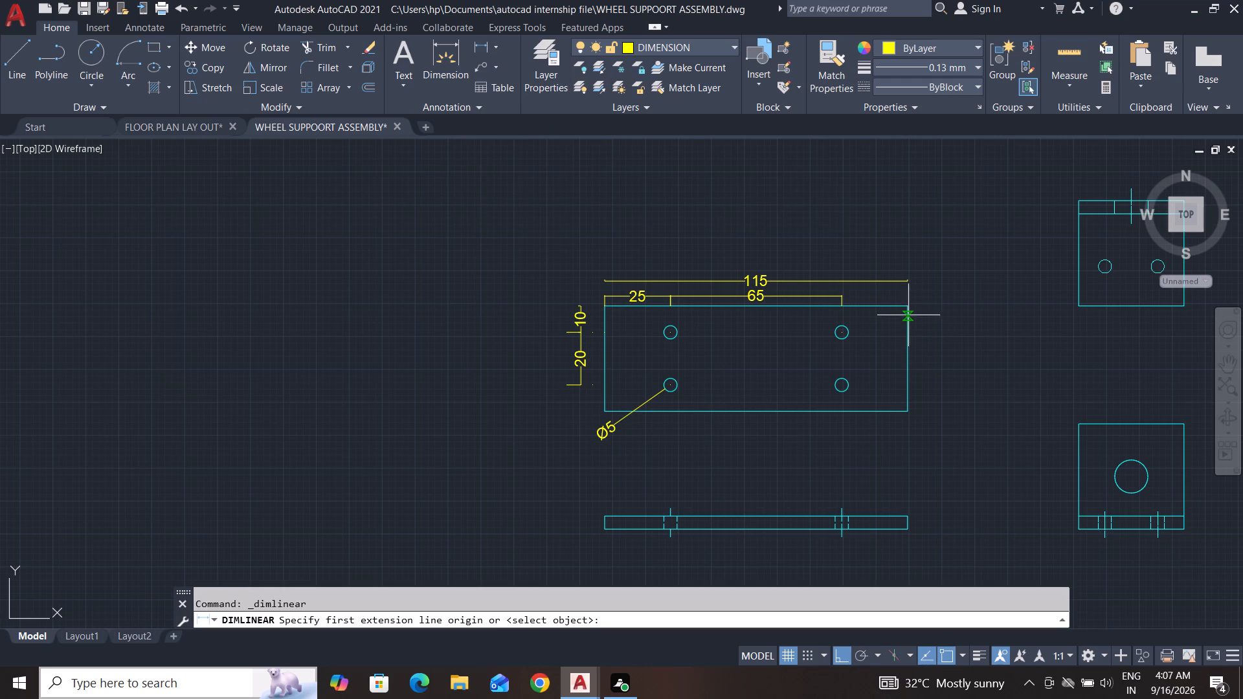
click(908, 305)
click(907, 414)
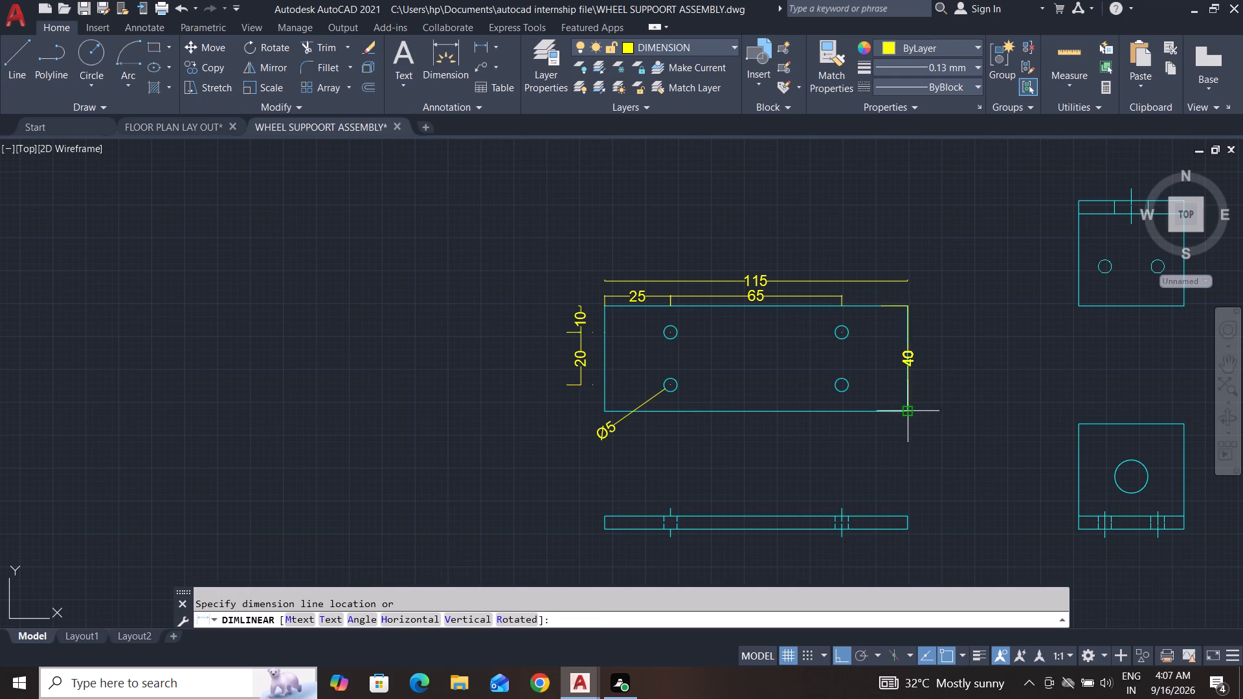
click(926, 395)
scroll(854, 424, down, 1)
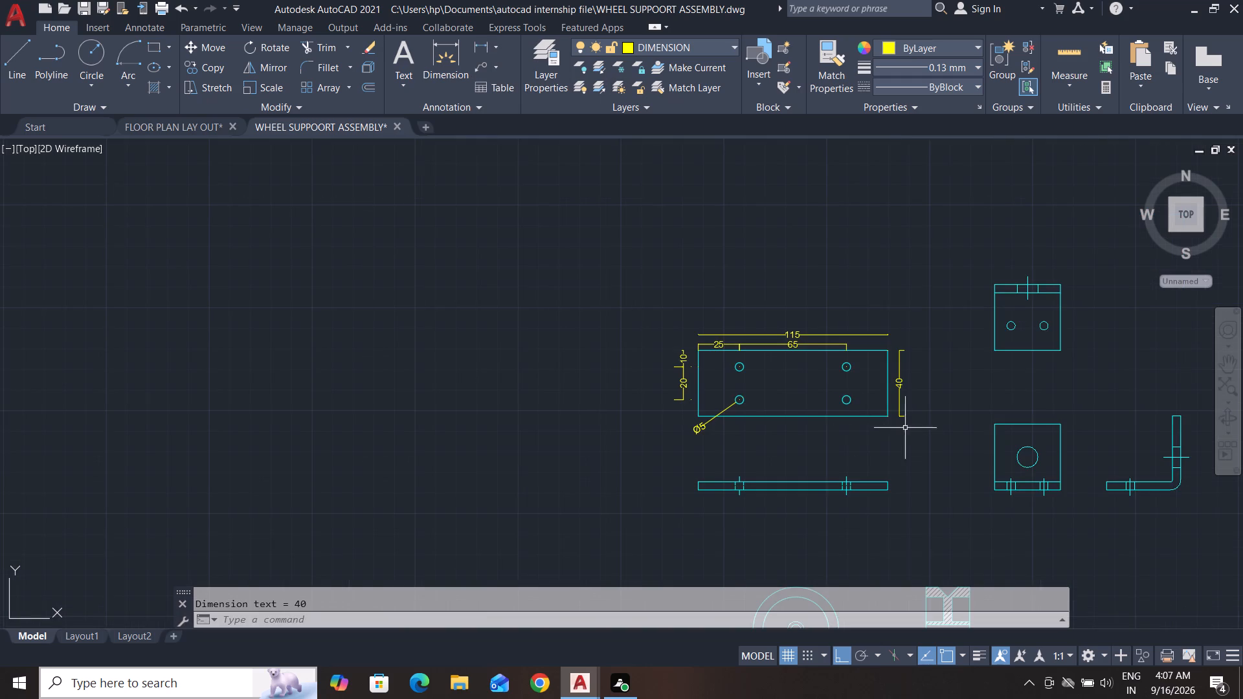
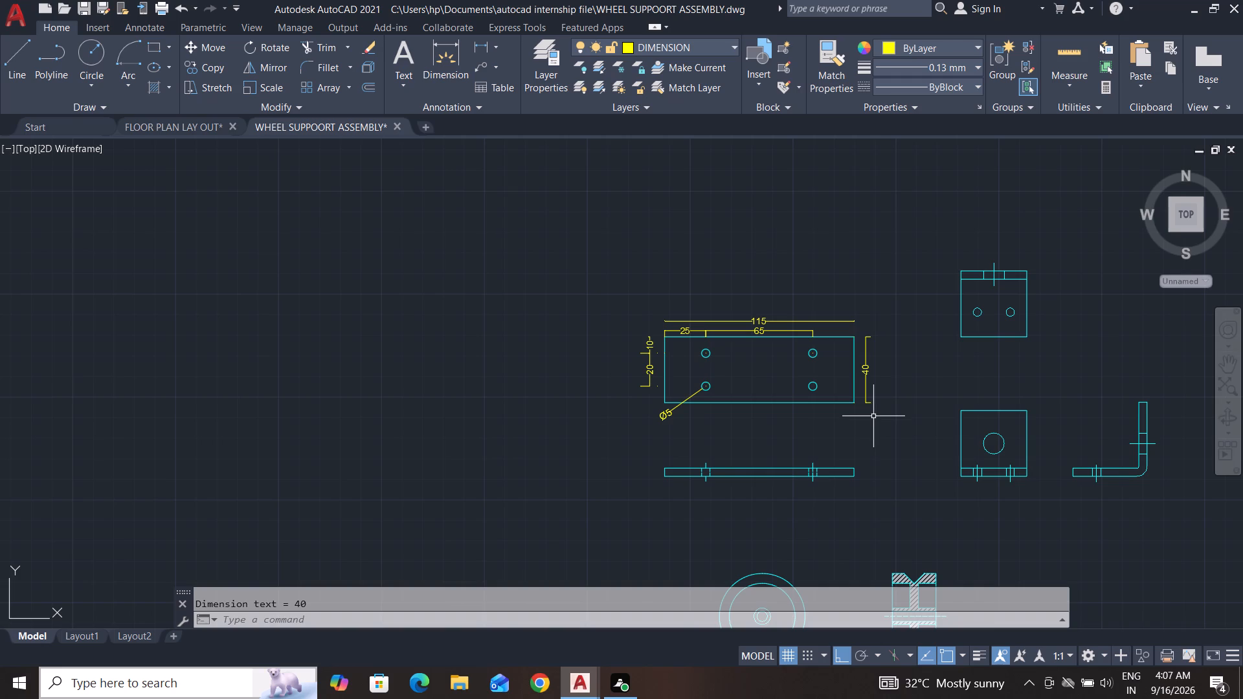
Add a linear dimension for the bracket top view's overall height, placing it just outside the view's left edge.
scroll(1071, 335, up, 1)
middle_drag(1046, 351, 1042, 359)
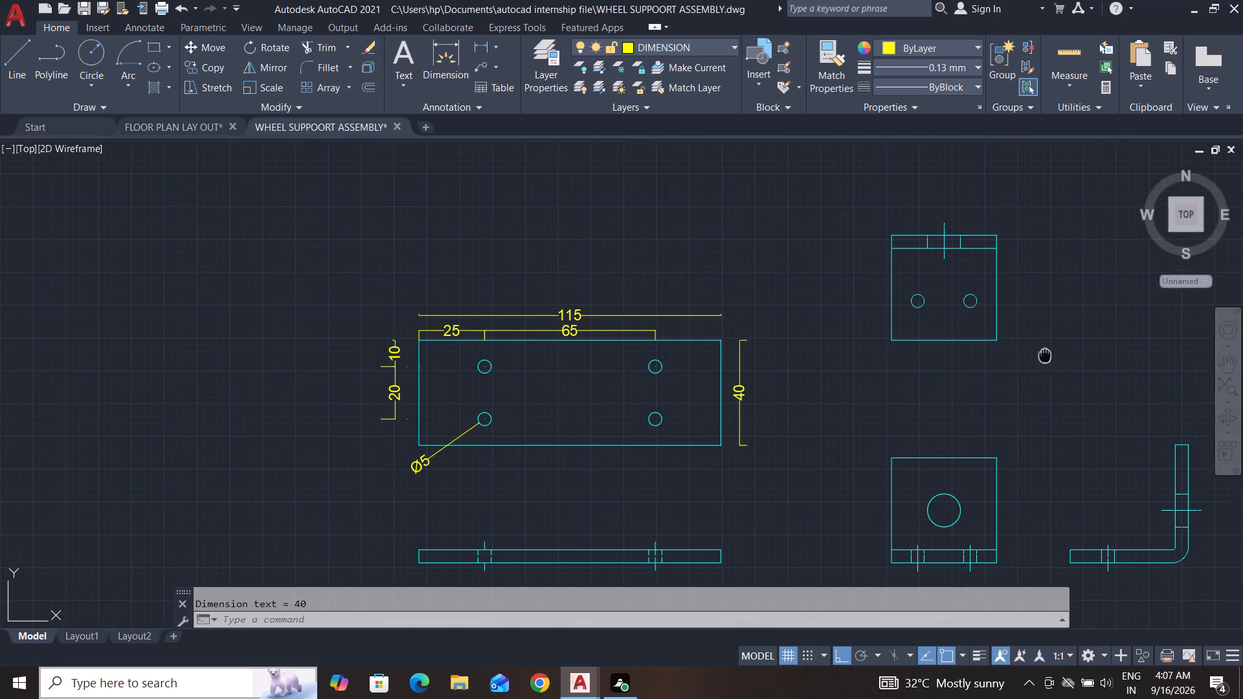
middle_drag(1042, 359, 993, 419)
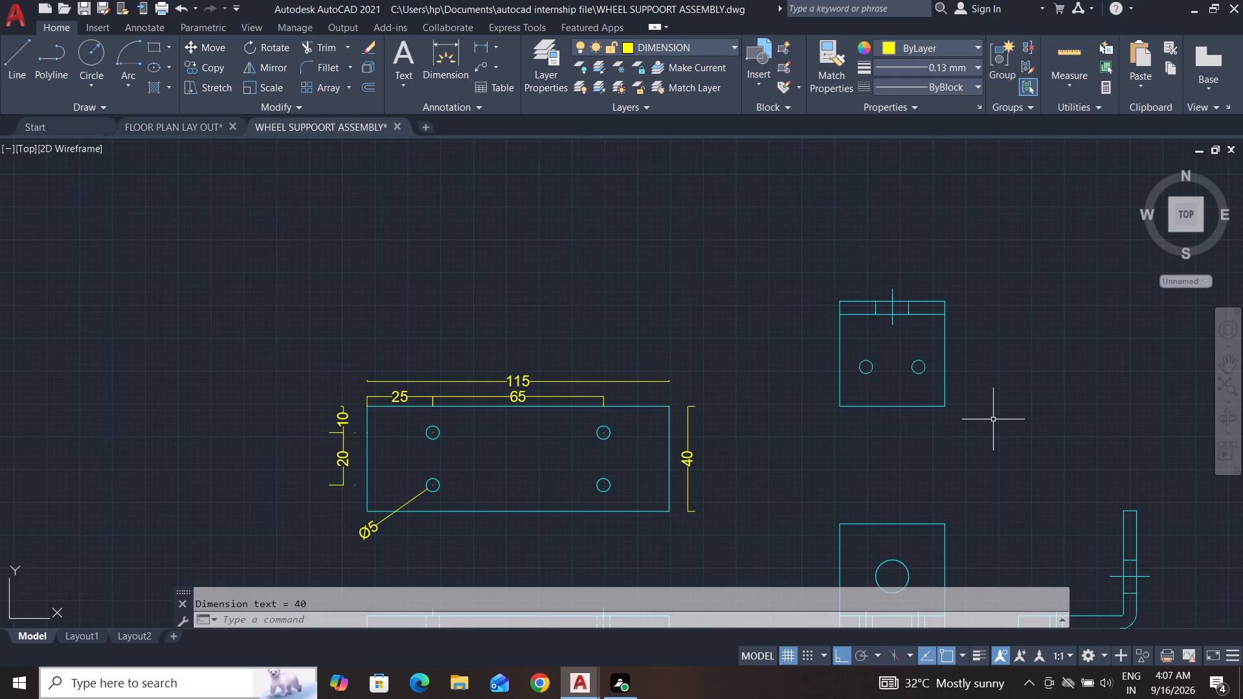
click(484, 46)
click(842, 408)
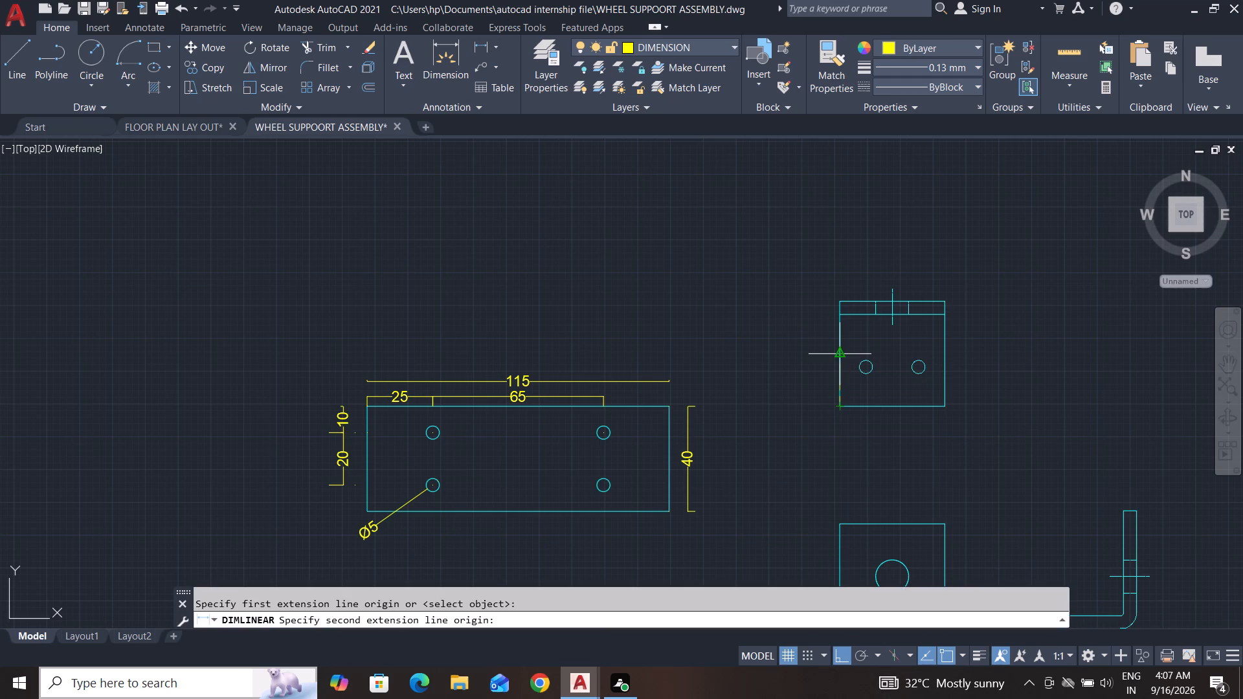
click(837, 301)
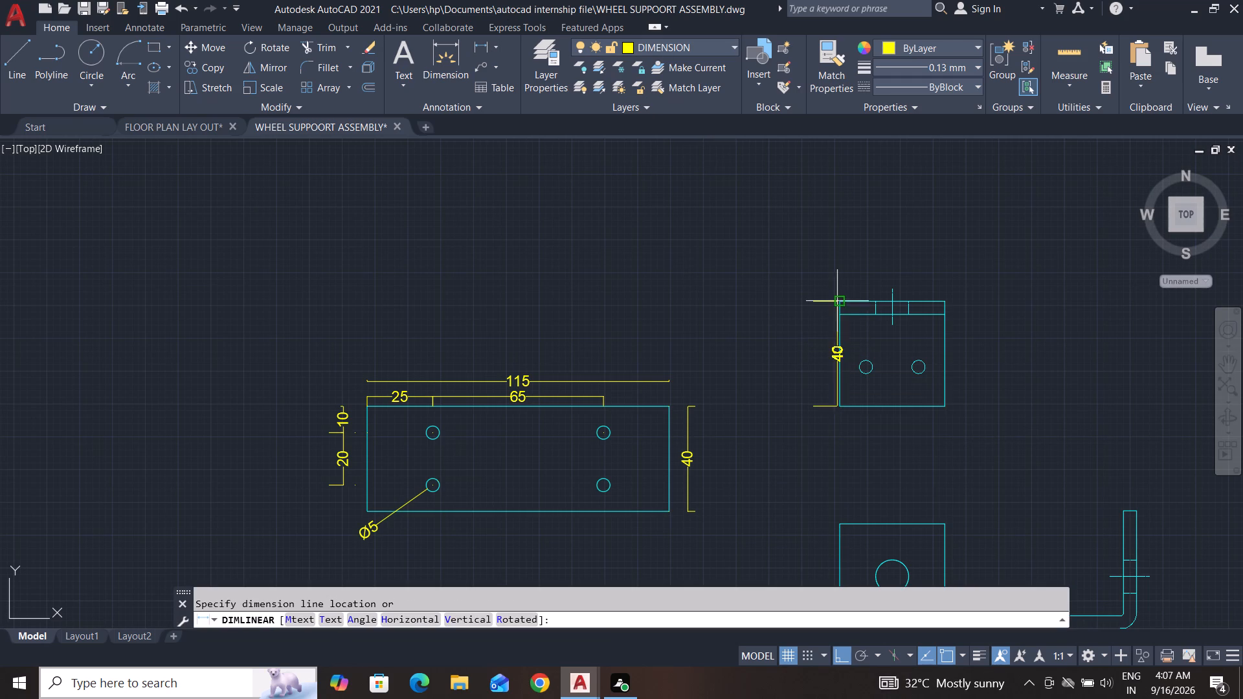
click(822, 309)
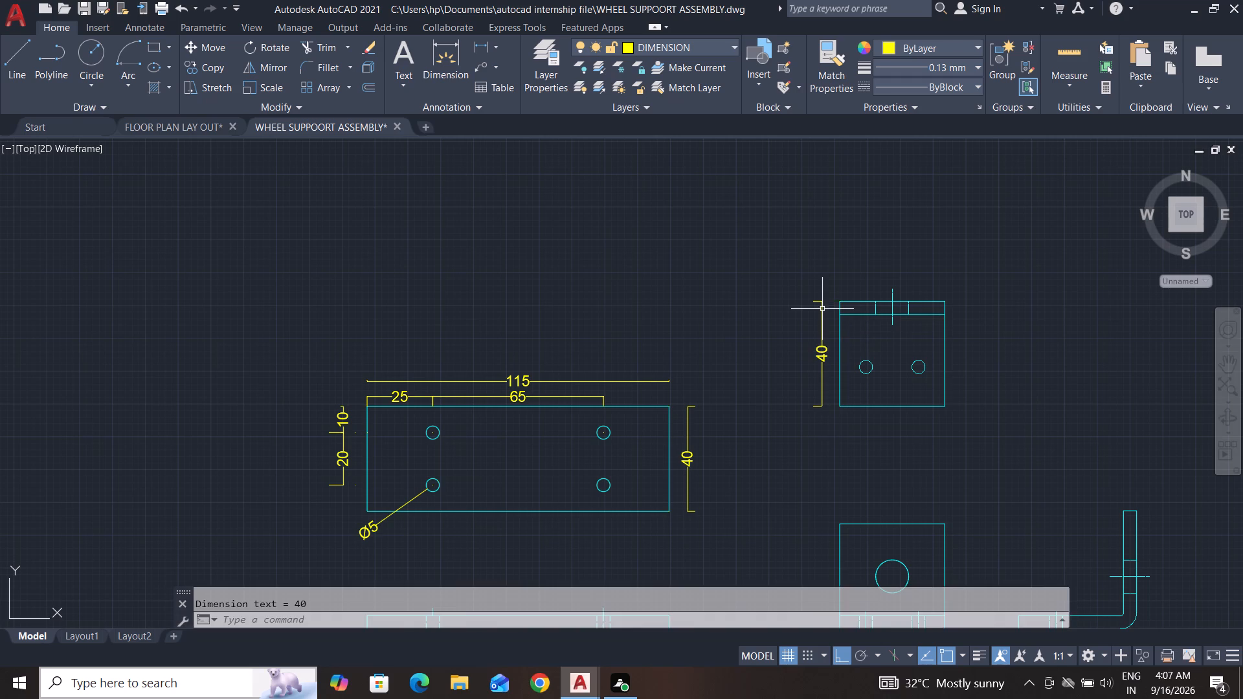
Dimension the horizontal distance from the bracket's left edge to the left hole's centre, placing it just below the bracket top view.
middle_drag(818, 376, 808, 349)
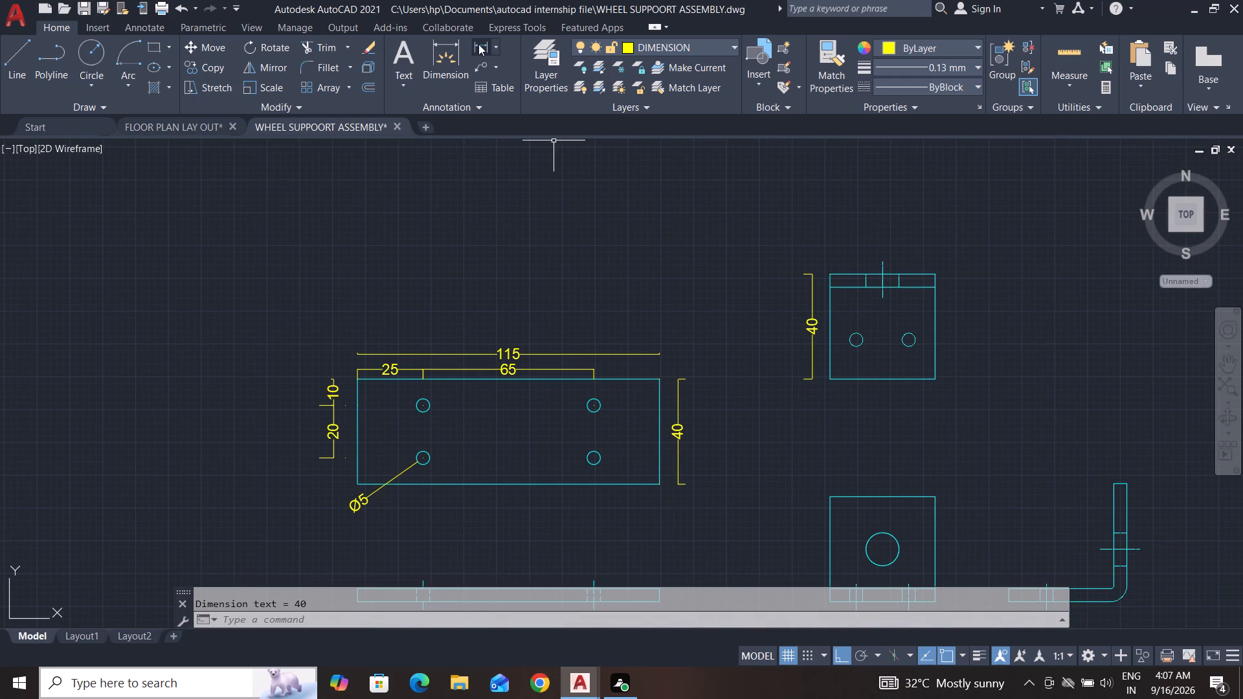
click(478, 44)
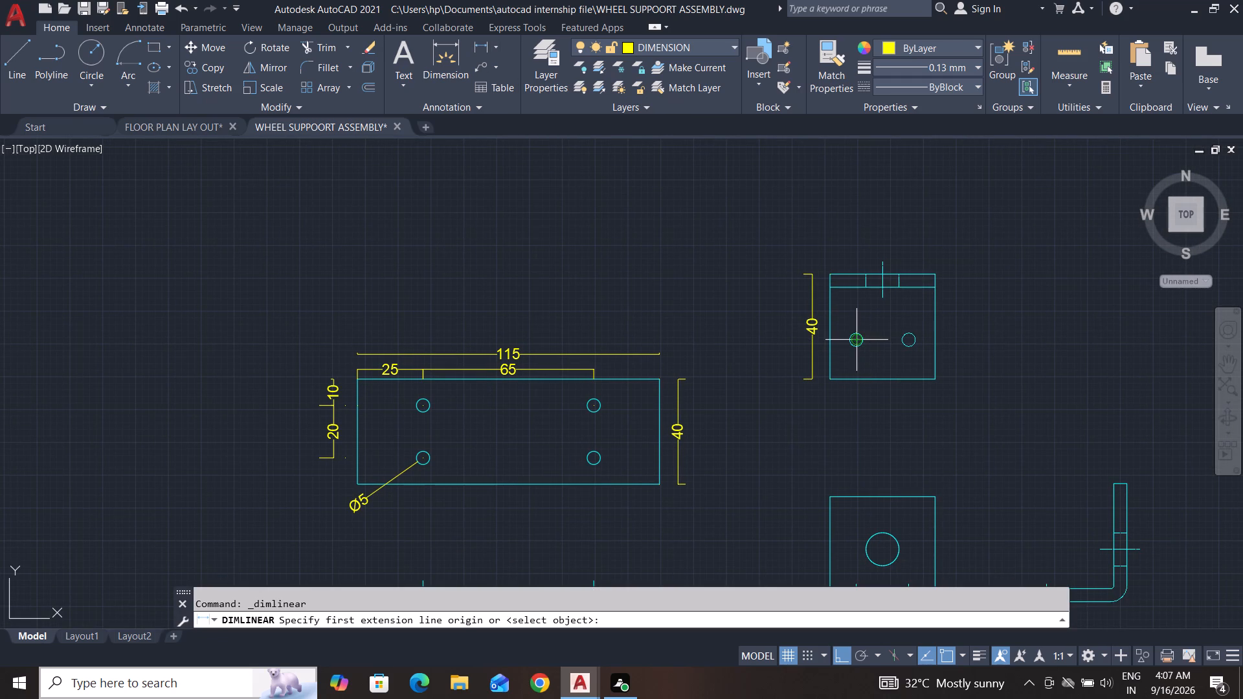
click(856, 342)
click(829, 338)
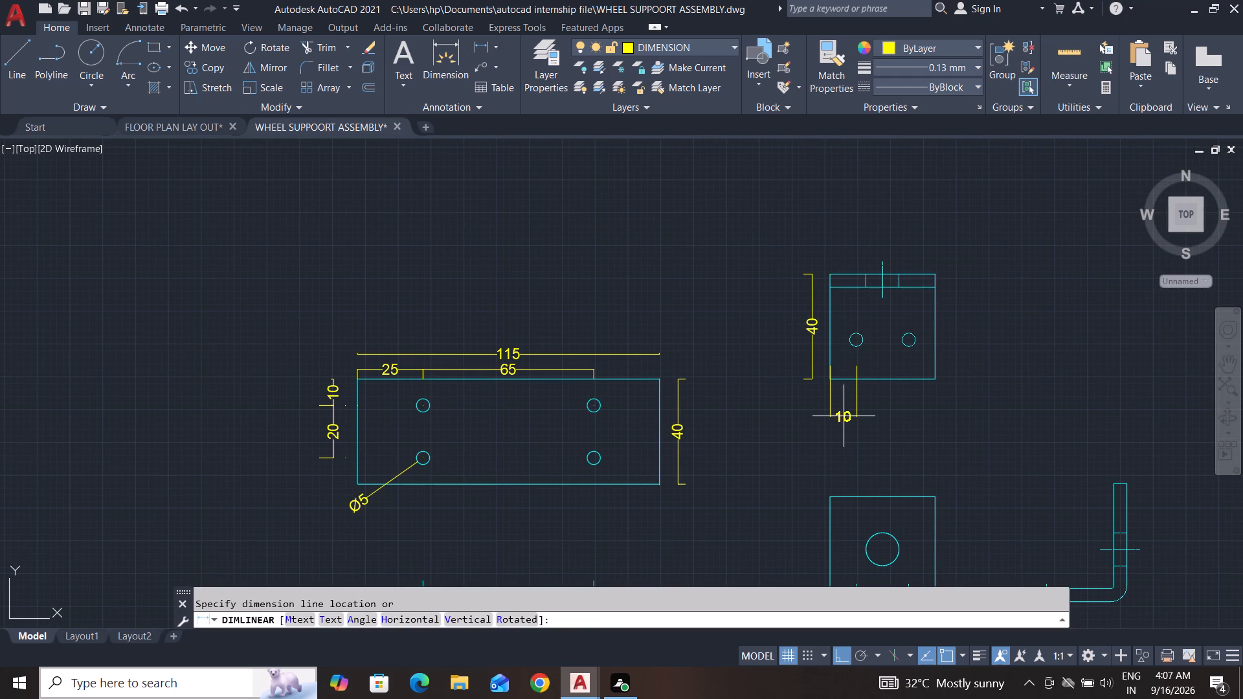
click(845, 400)
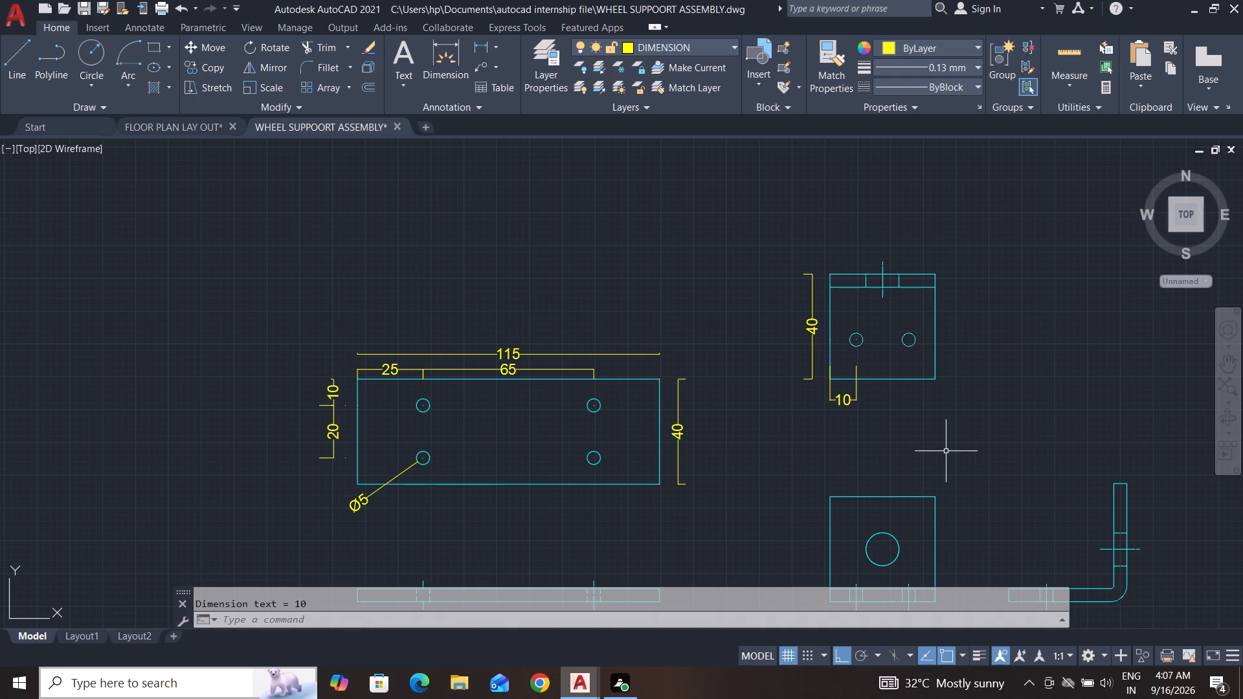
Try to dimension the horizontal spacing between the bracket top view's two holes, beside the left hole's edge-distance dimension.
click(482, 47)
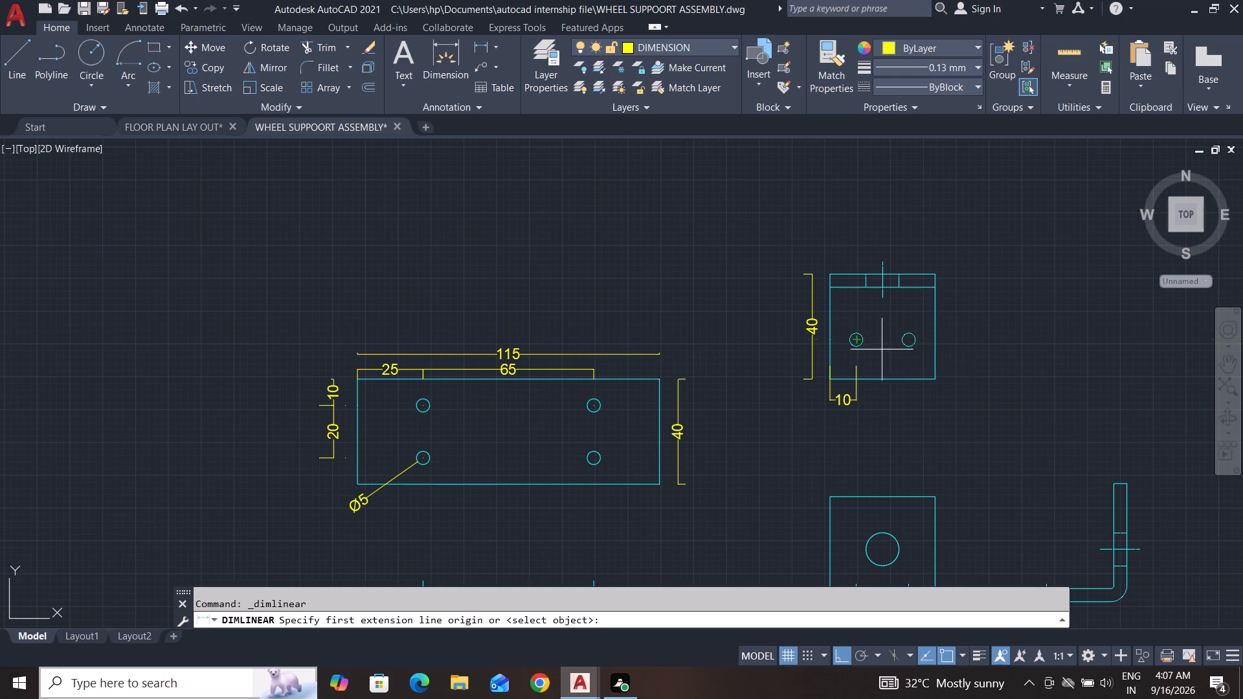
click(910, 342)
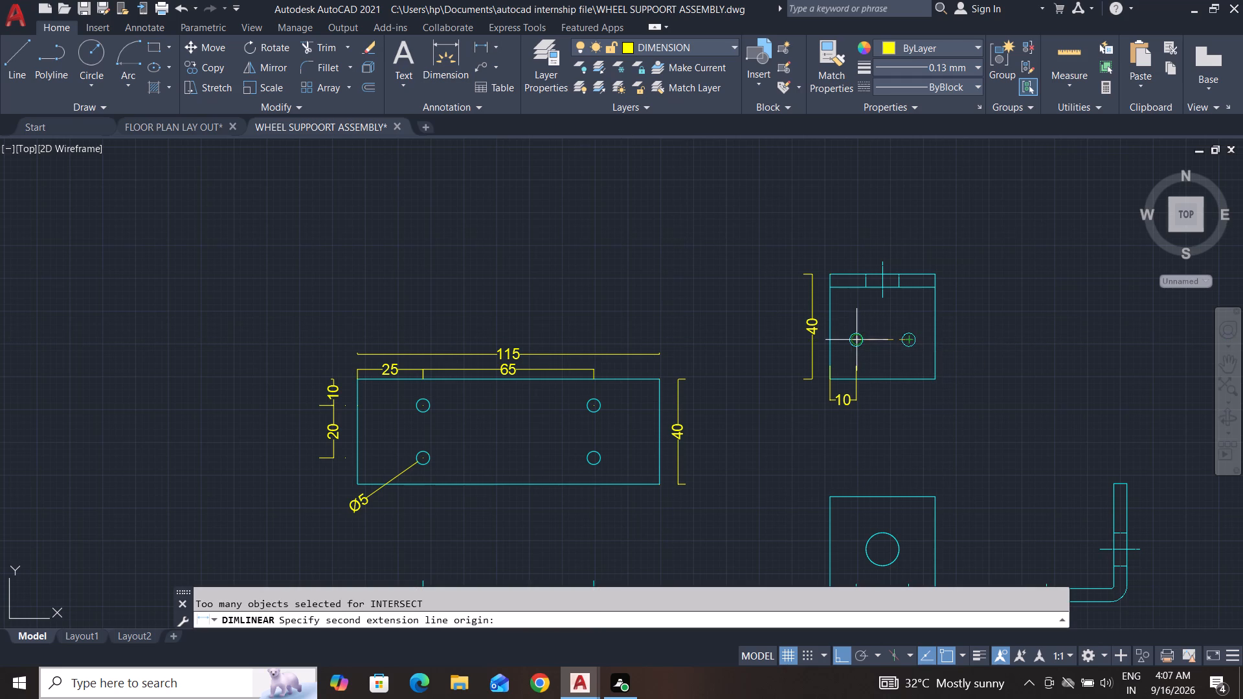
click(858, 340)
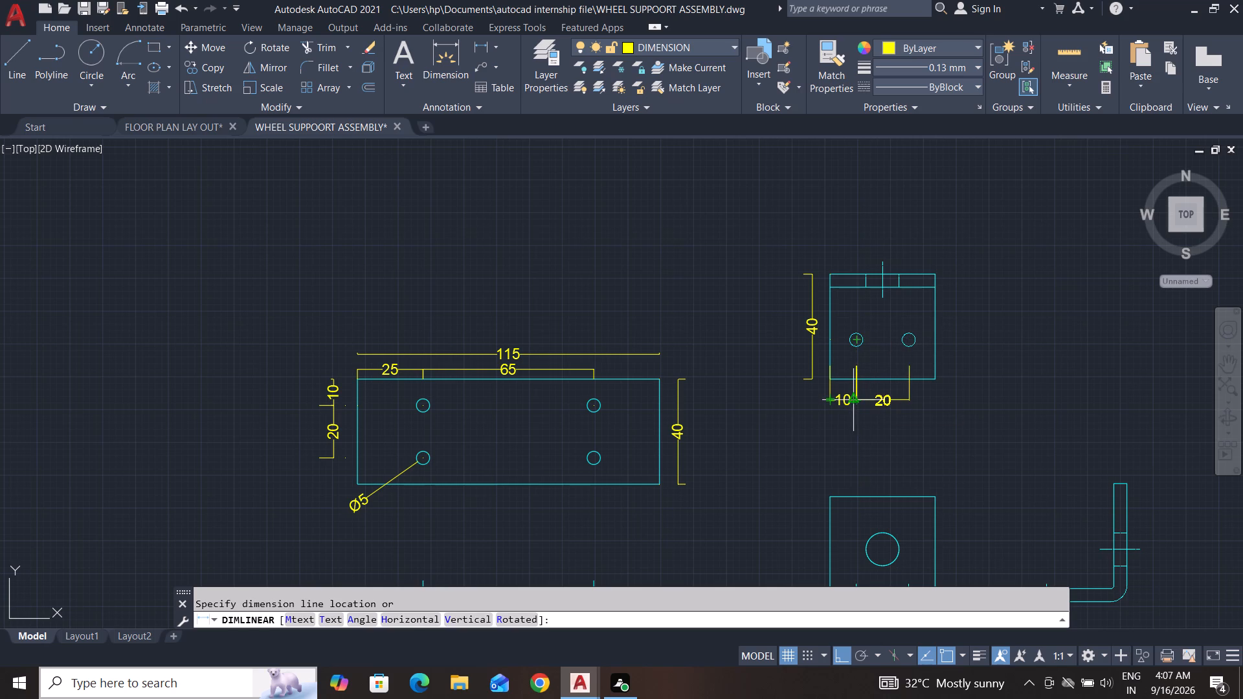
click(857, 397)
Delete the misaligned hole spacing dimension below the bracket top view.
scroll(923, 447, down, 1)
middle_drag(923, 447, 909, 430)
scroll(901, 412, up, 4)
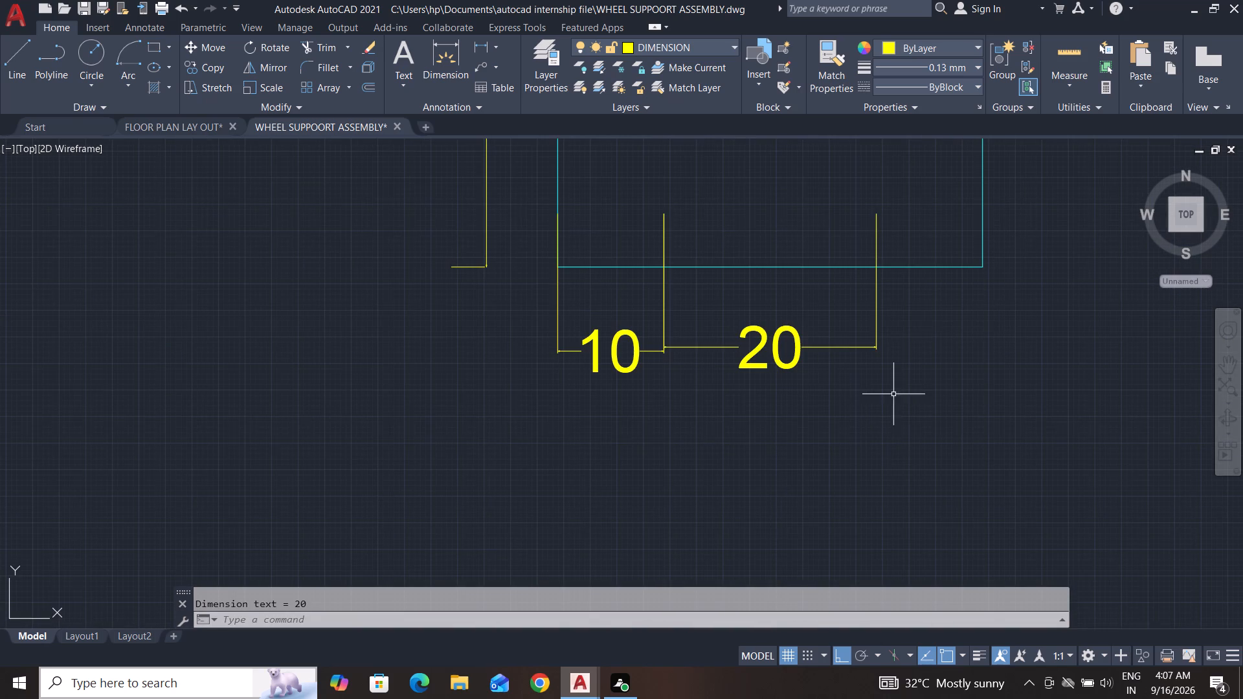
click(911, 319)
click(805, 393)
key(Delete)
Dimension the horizontal spacing between the bracket top view's two hole centres, exactly in line with the left hole's edge-distance dimension.
scroll(783, 440, down, 3)
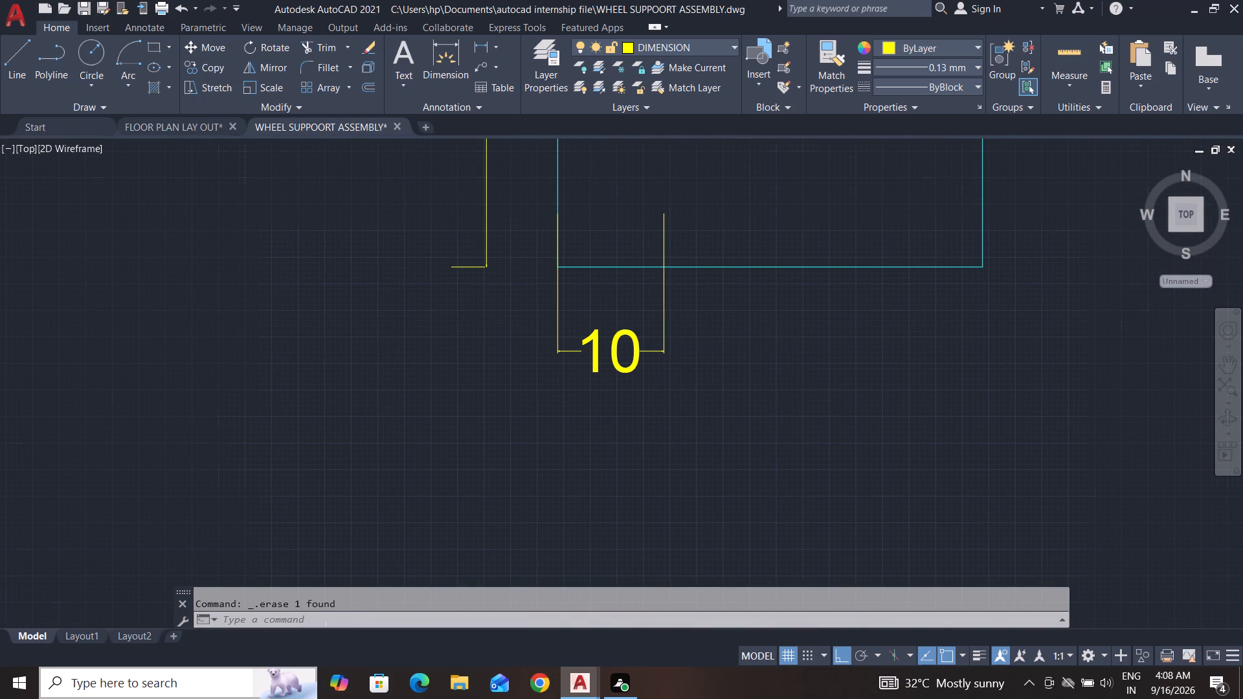
click(484, 45)
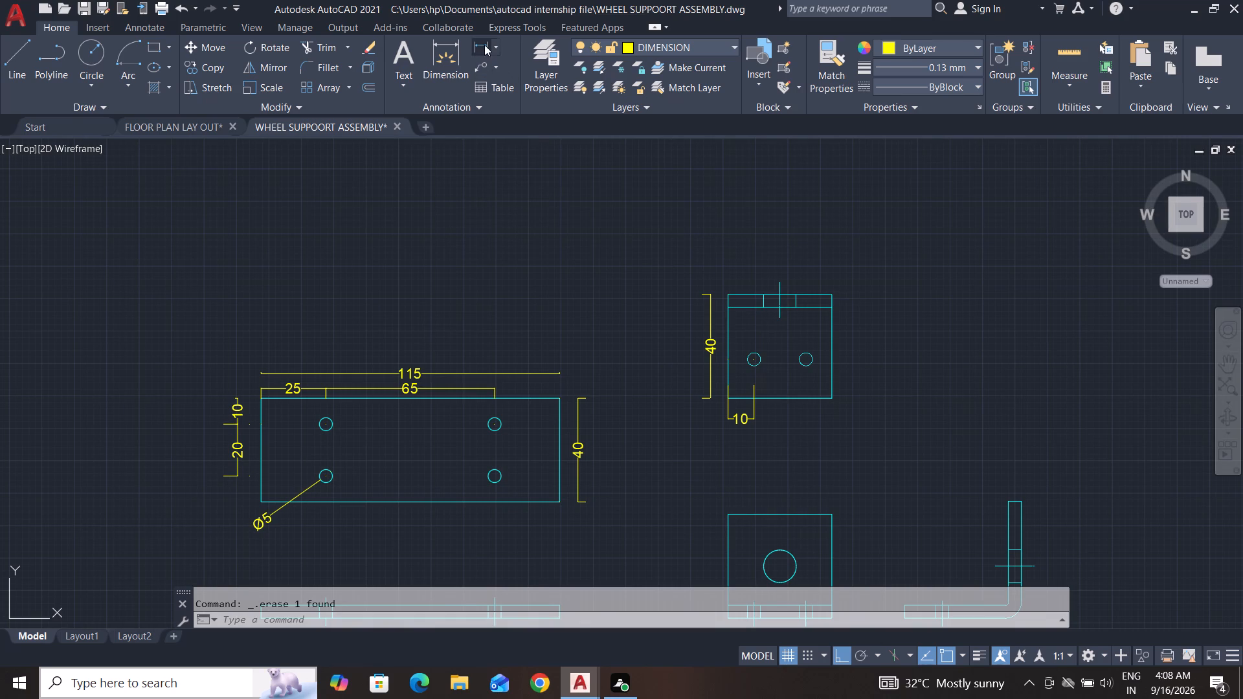
scroll(794, 386, up, 2)
middle_drag(795, 389, 821, 372)
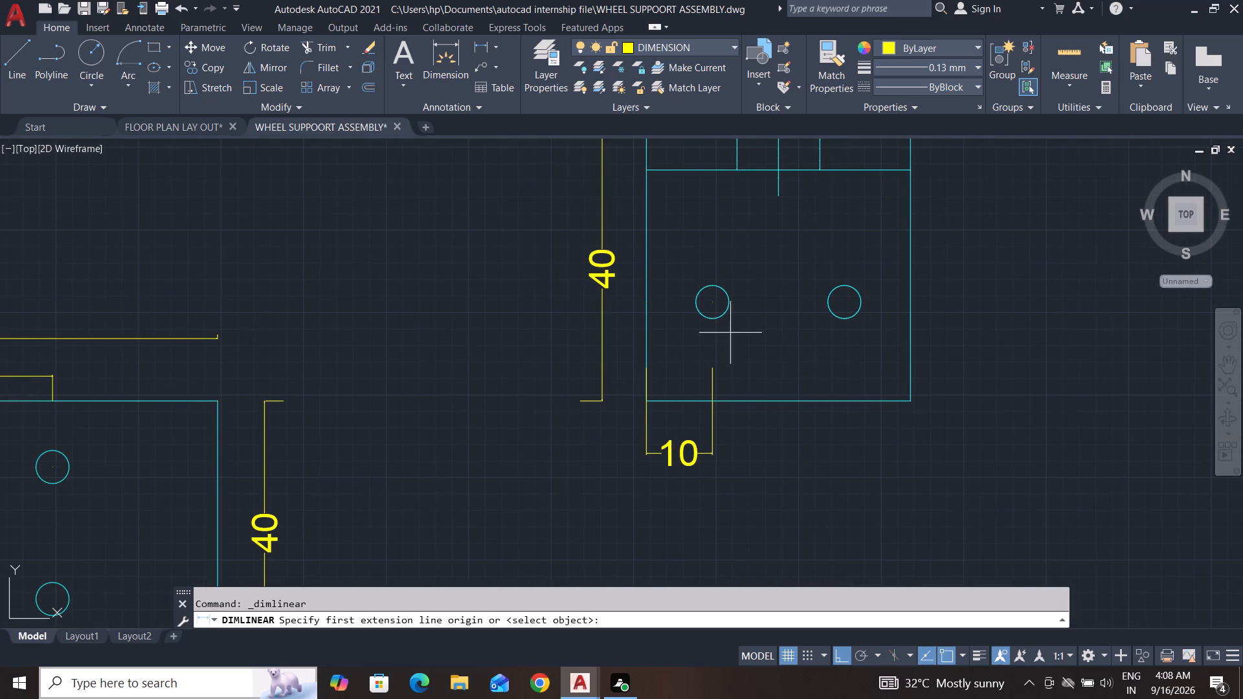
click(711, 305)
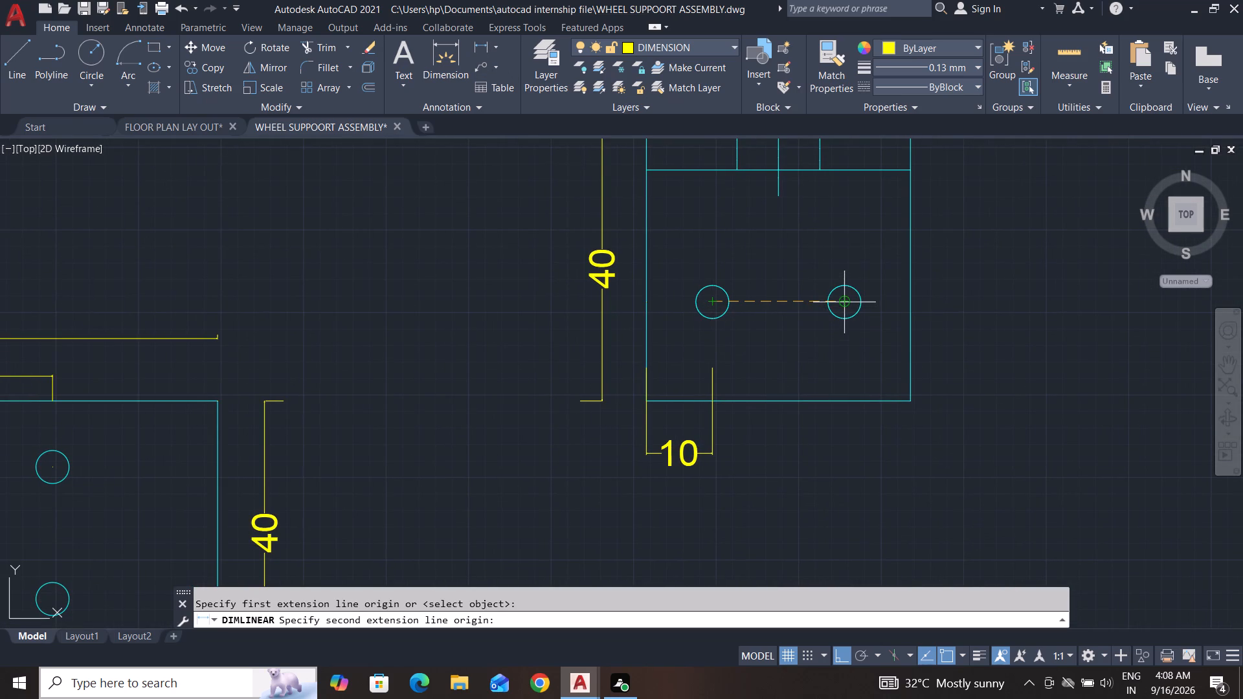
click(845, 301)
scroll(711, 456, up, 5)
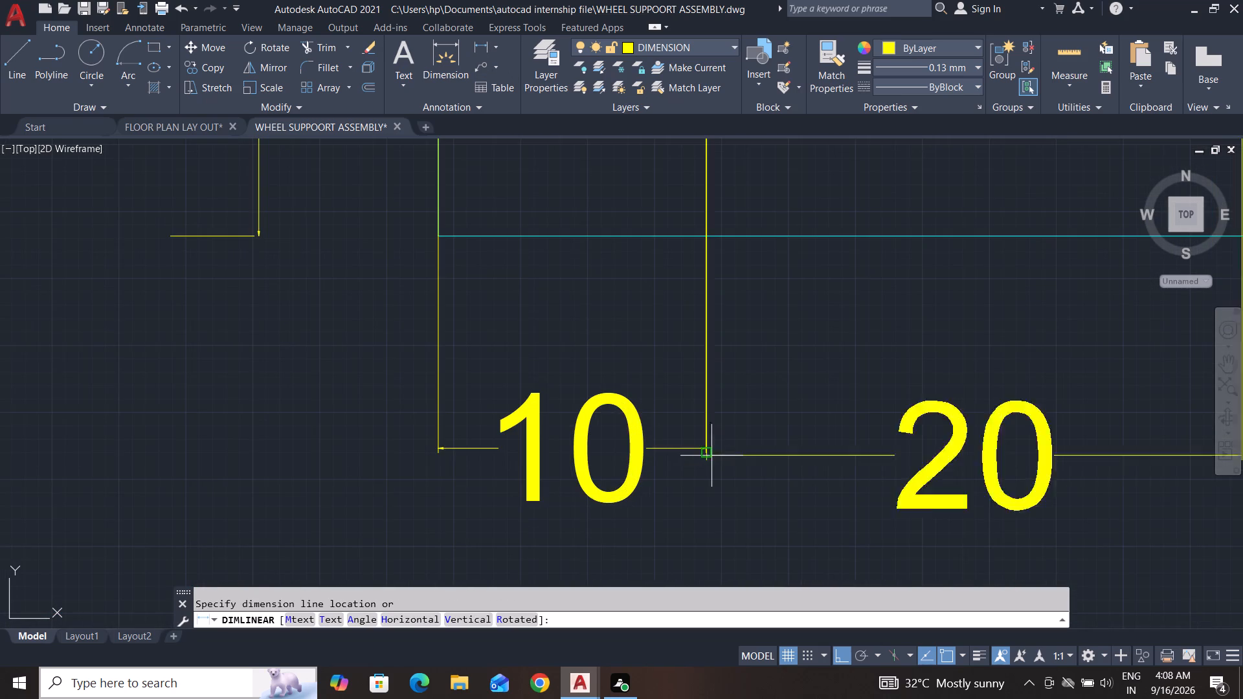
scroll(697, 472, up, 4)
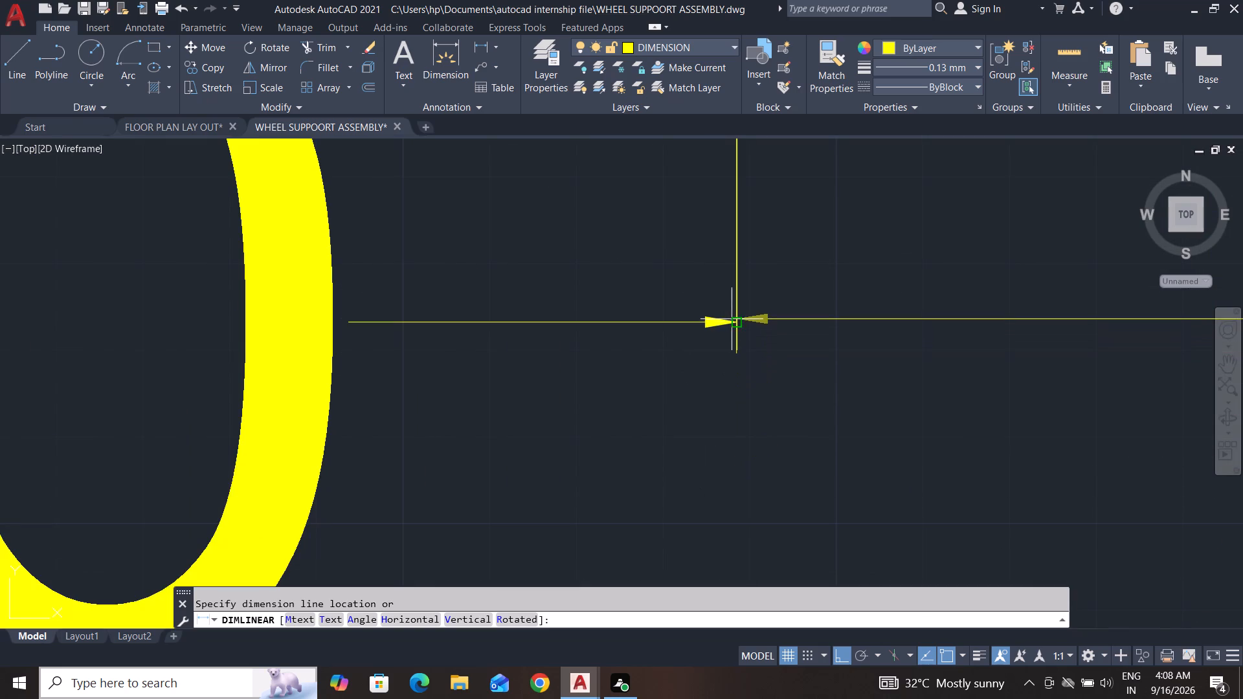
click(735, 319)
Dimension the vertical distance from the bracket top view's bottom edge to the left hole's centre, between the view and its overall height dimension.
scroll(747, 395, down, 5)
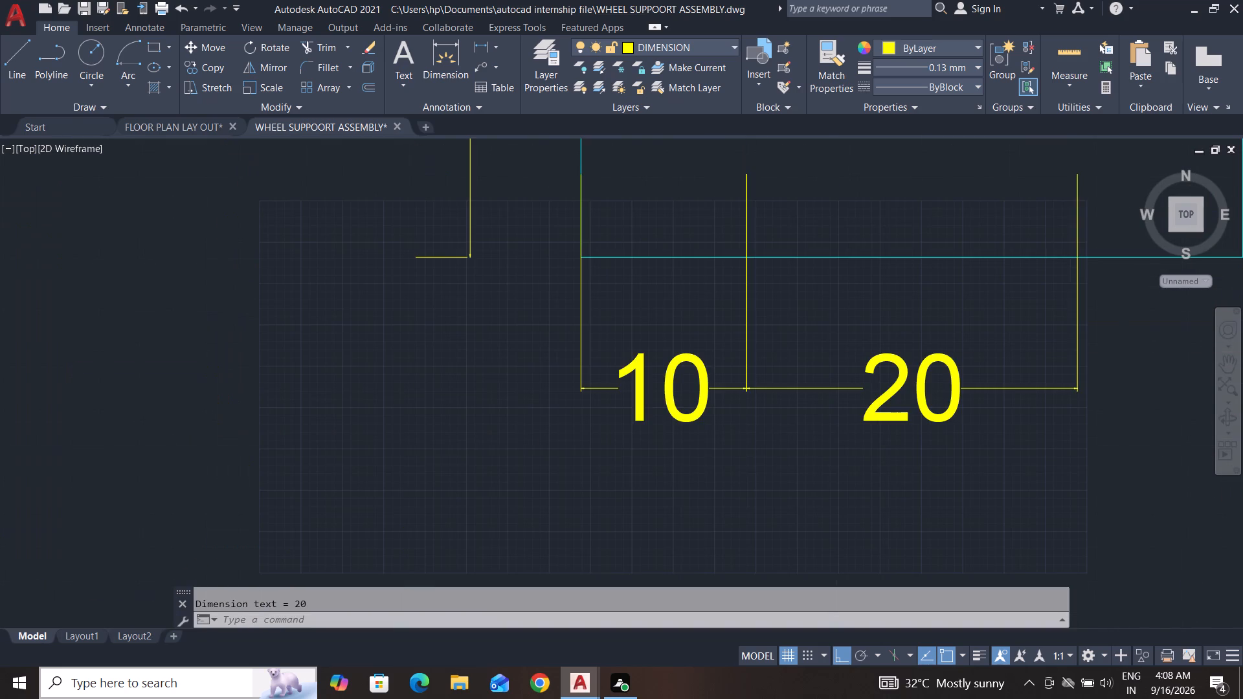
scroll(747, 395, down, 3)
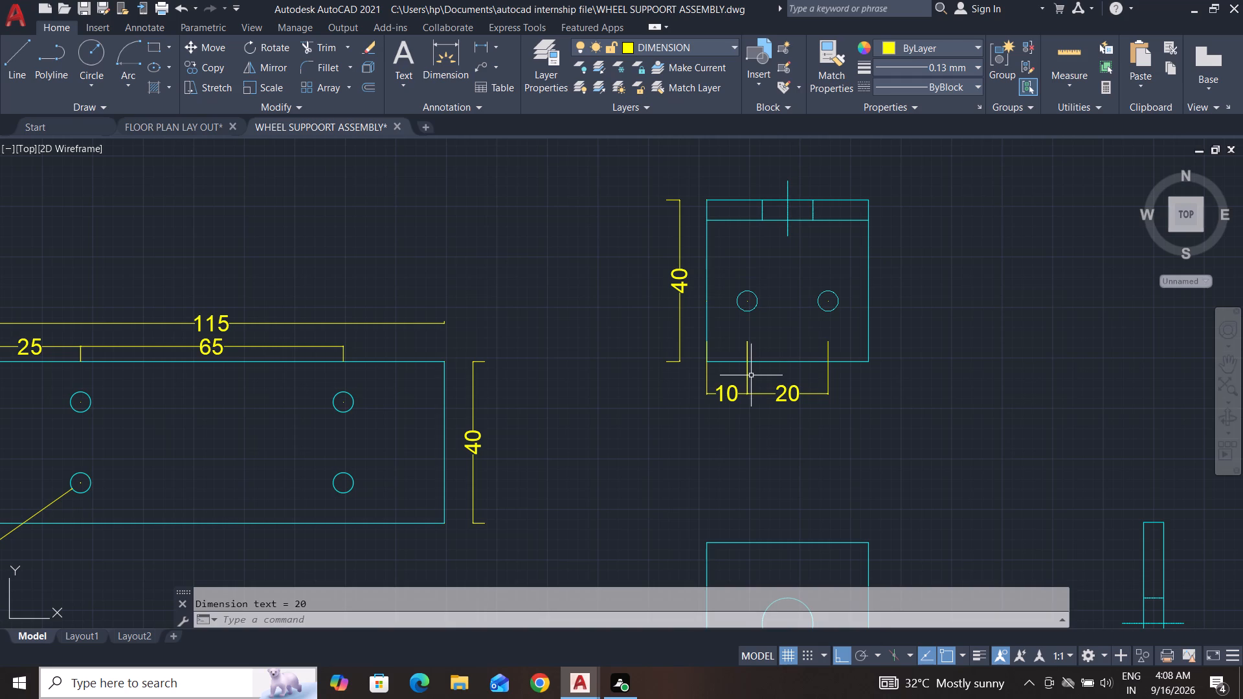
click(478, 47)
click(748, 361)
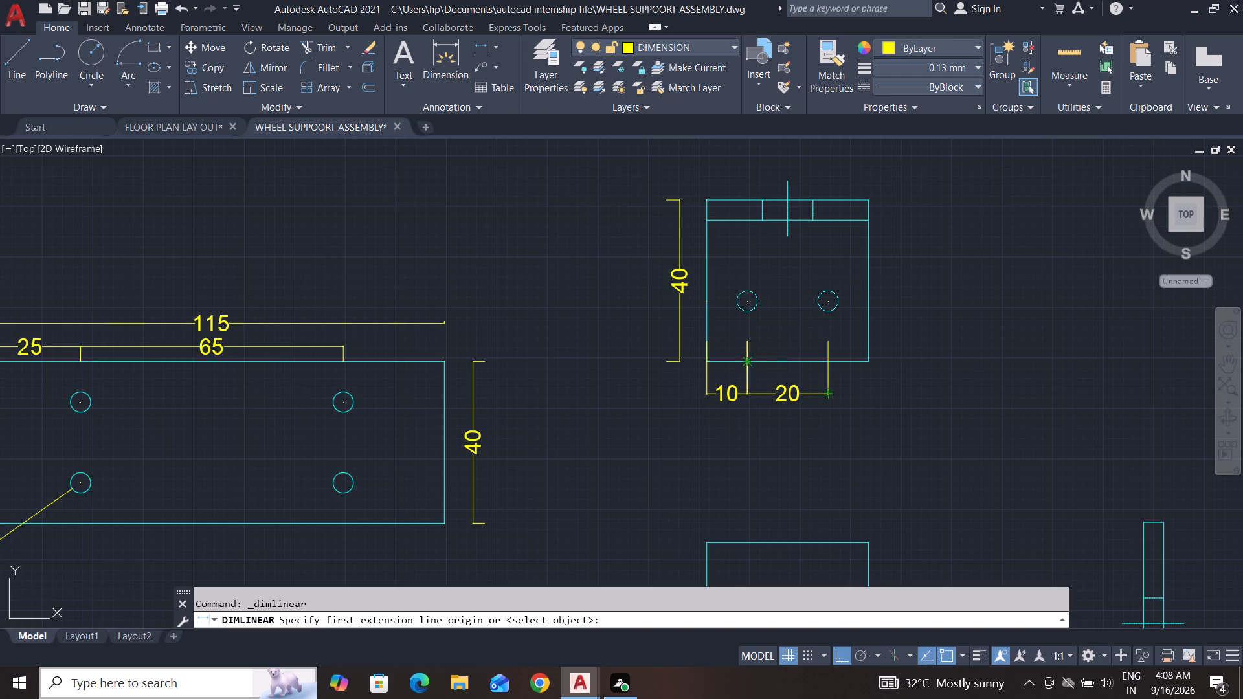
click(748, 301)
scroll(698, 318, up, 2)
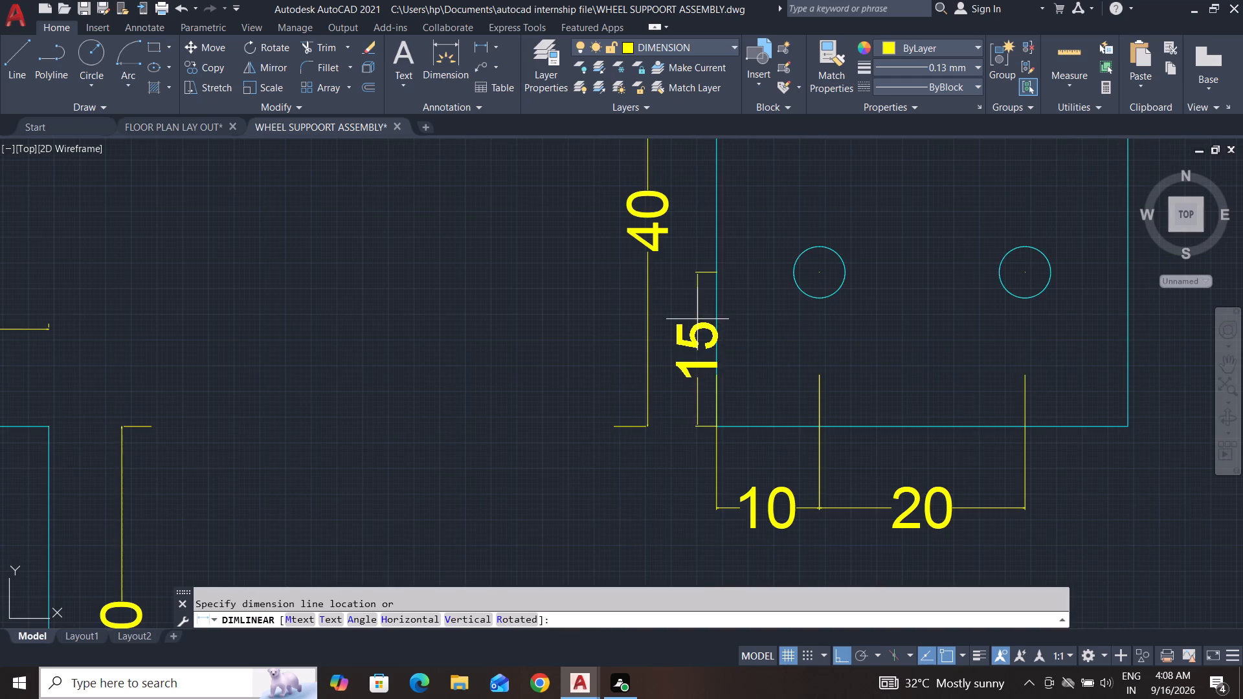
click(680, 337)
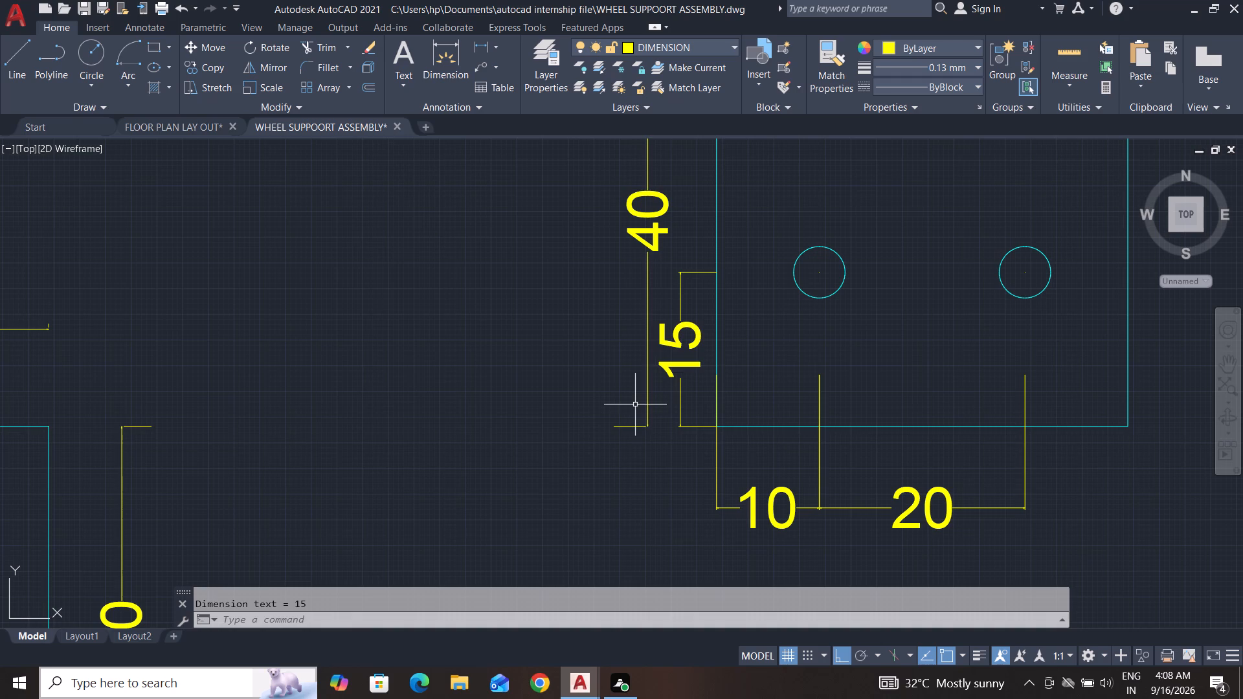
Add a diameter dimension to the bracket top view's right hole, placing its text outside the view near the upper-right corner.
scroll(635, 405, down, 1)
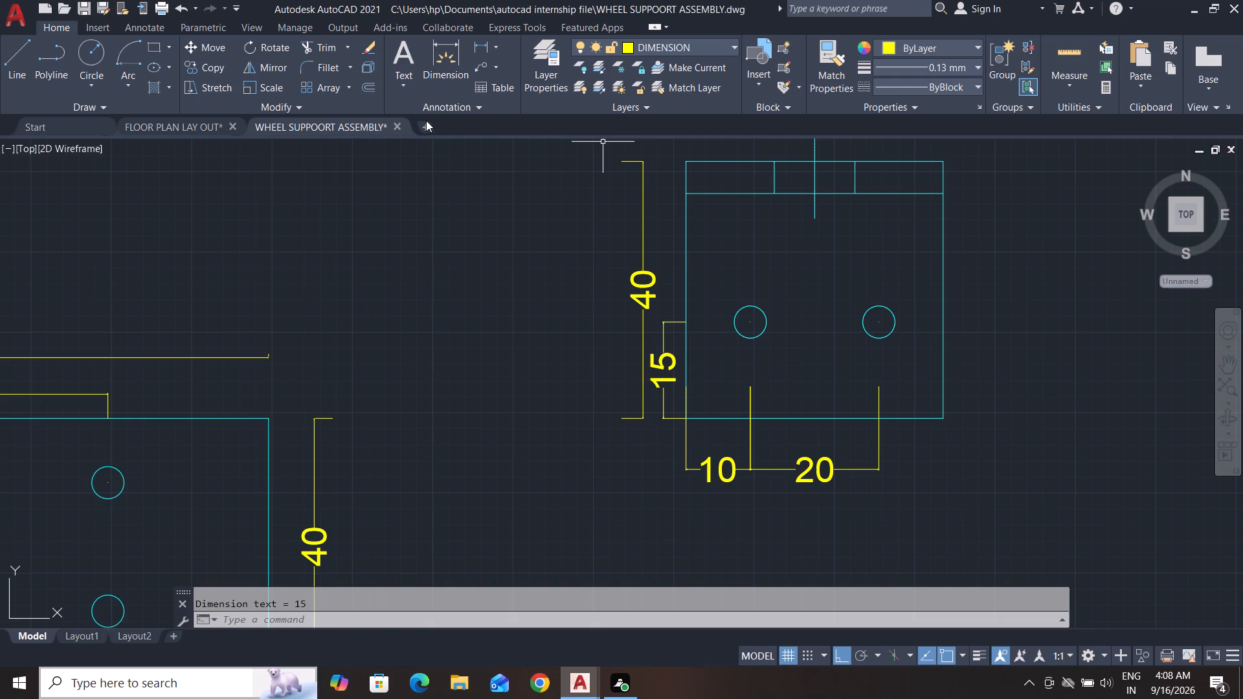
scroll(348, 673, down, 1)
click(495, 51)
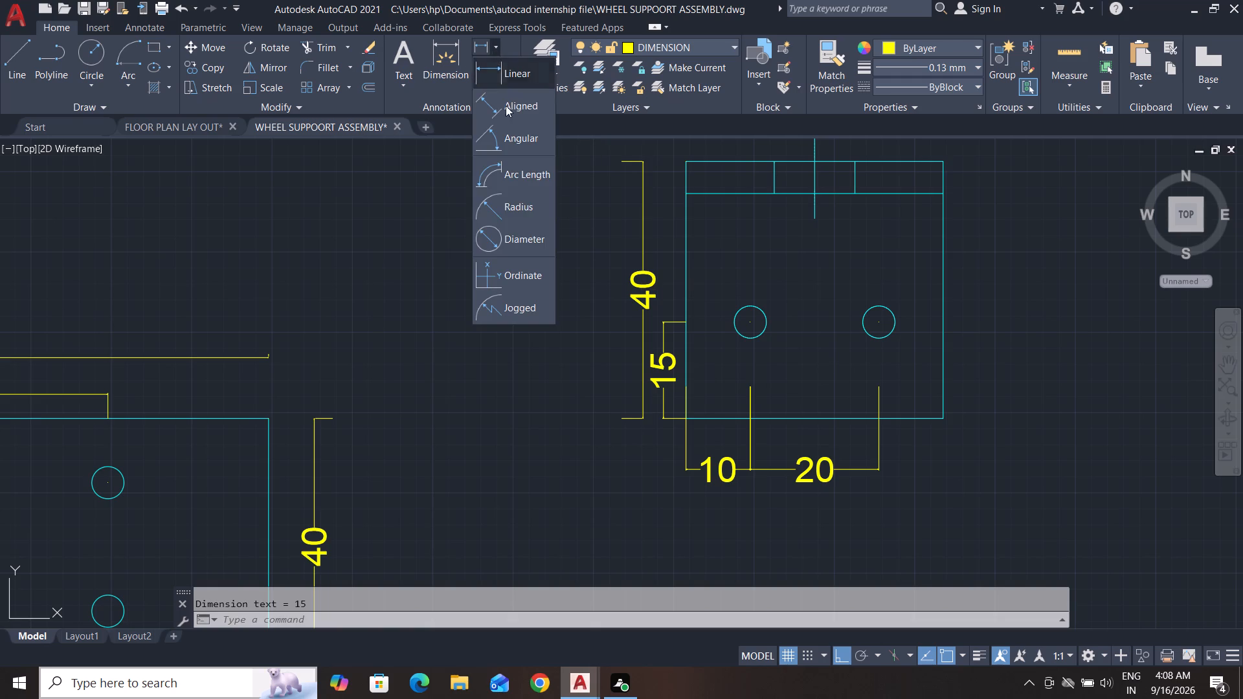
click(514, 236)
scroll(464, 325, down, 1)
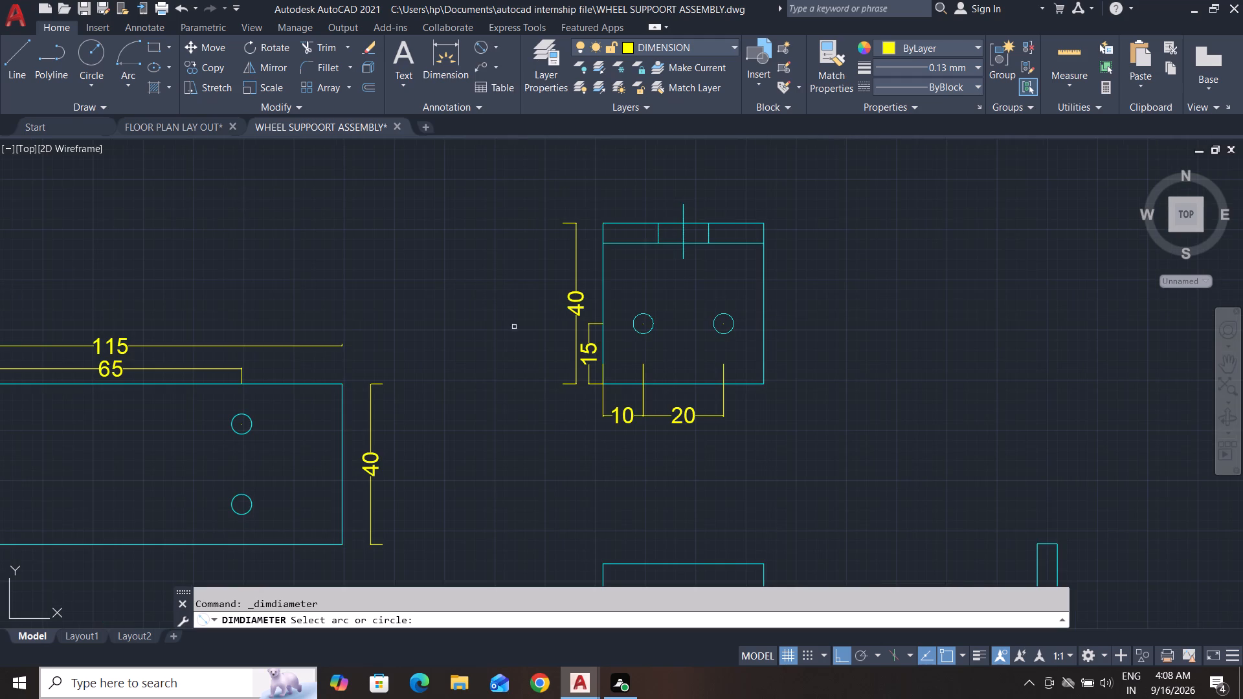
click(730, 318)
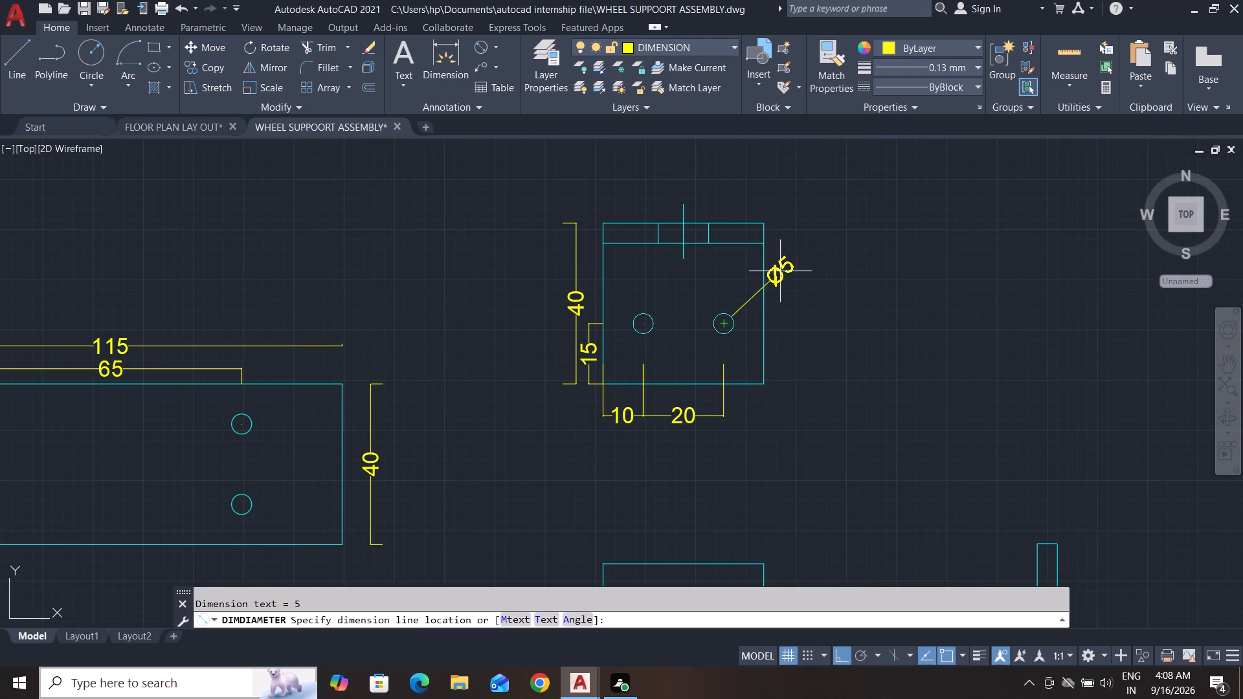
click(805, 229)
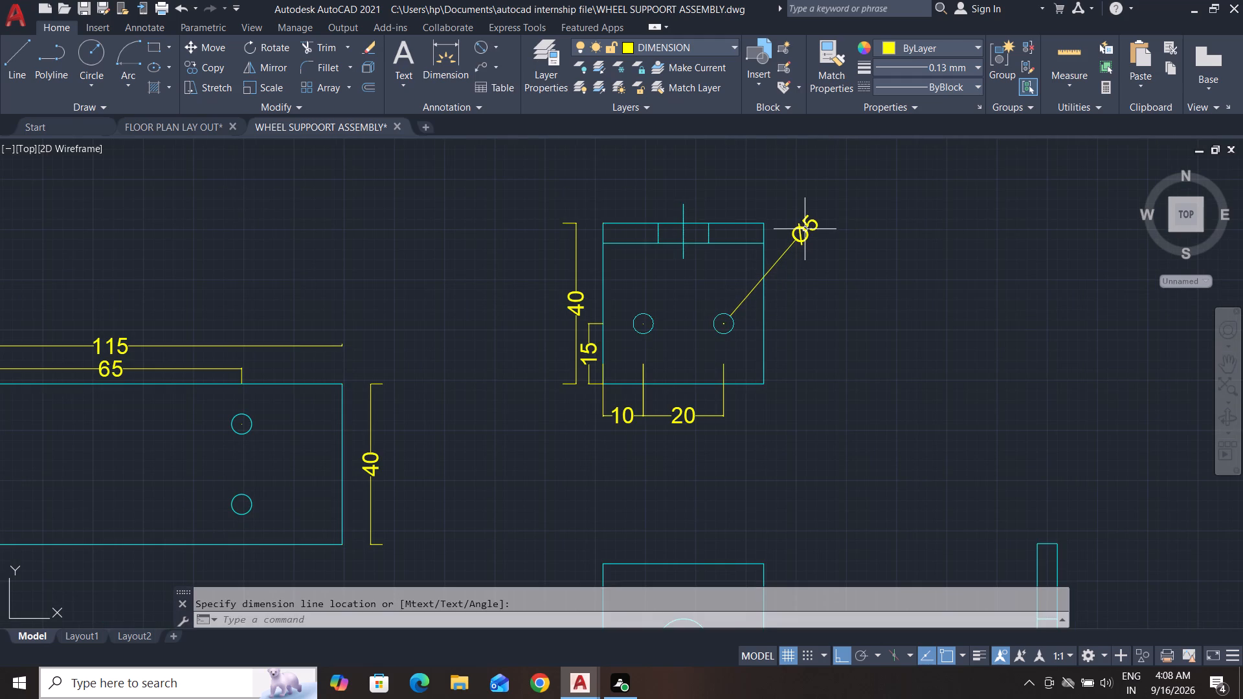
key(Escape)
key(Escape)
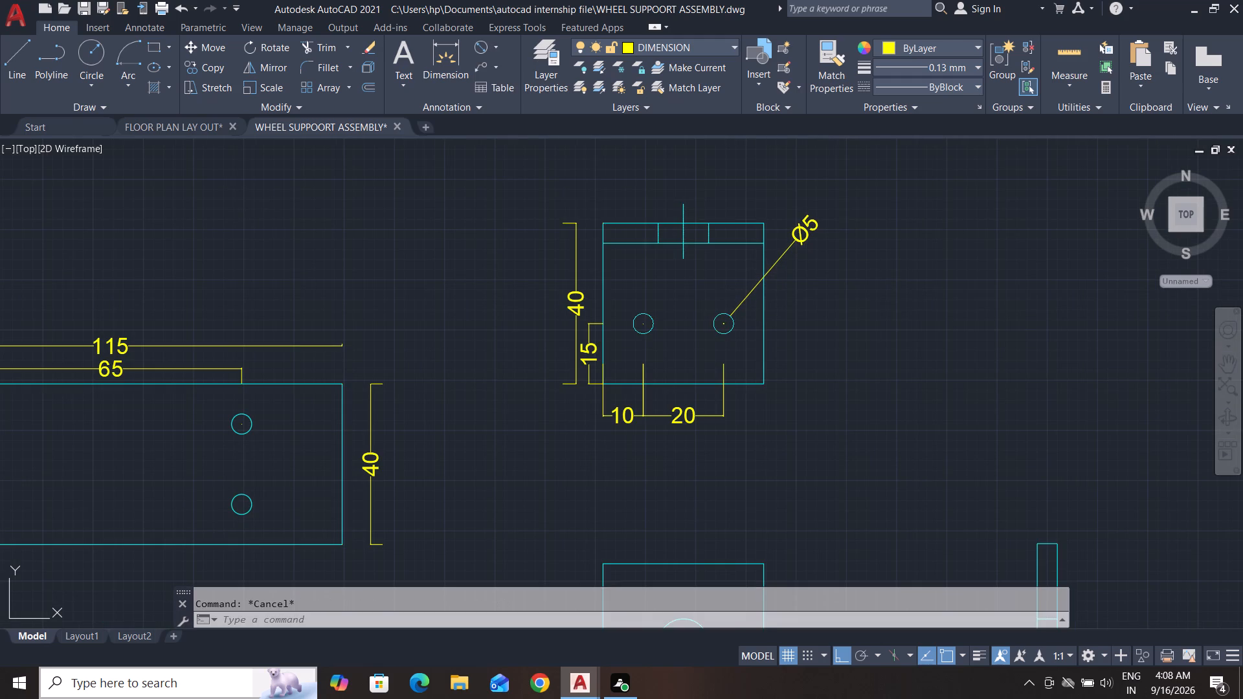
key(Escape)
Add the single-line text "2 HOLES" with height 1 and no rotation below the bracket top view's hole diameter dimension.
text(DT)
key(Return)
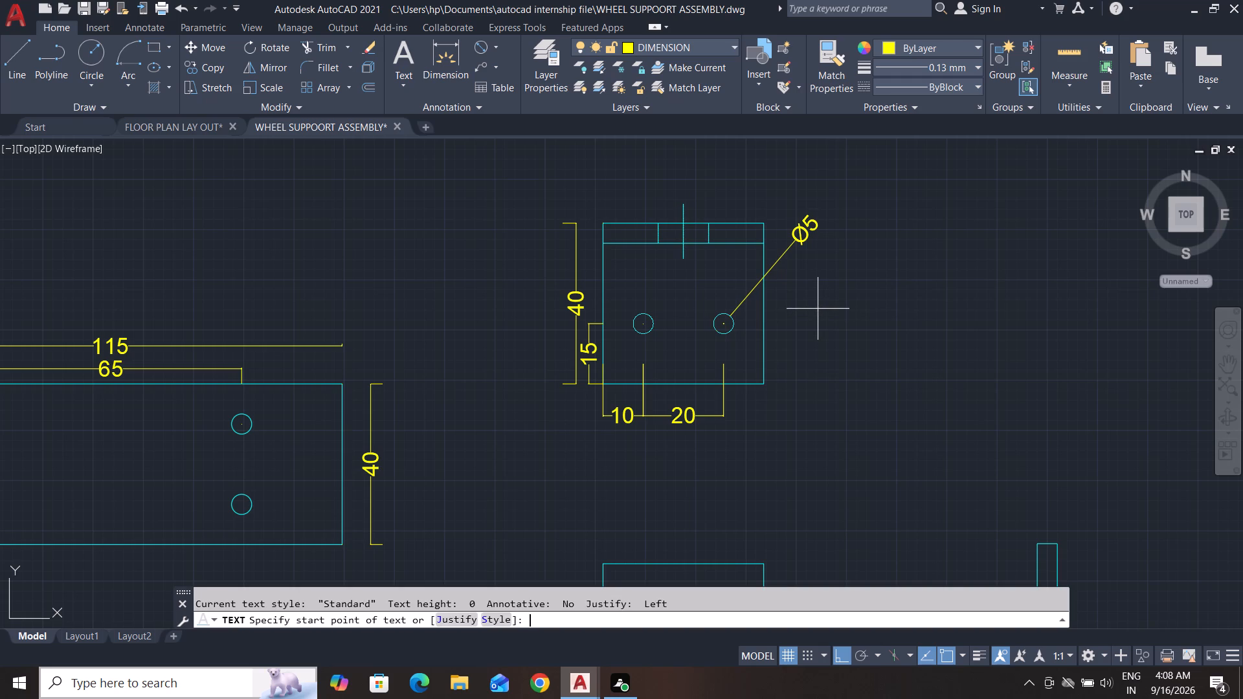
click(805, 282)
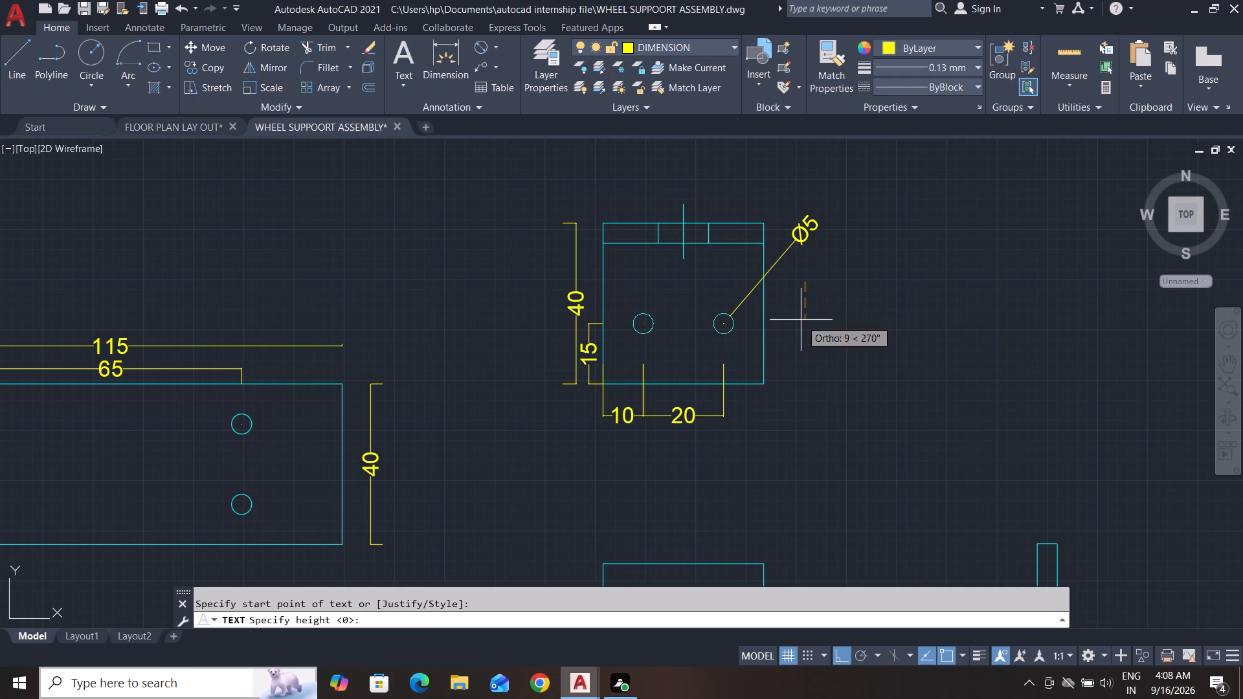
key(1)
key(Return)
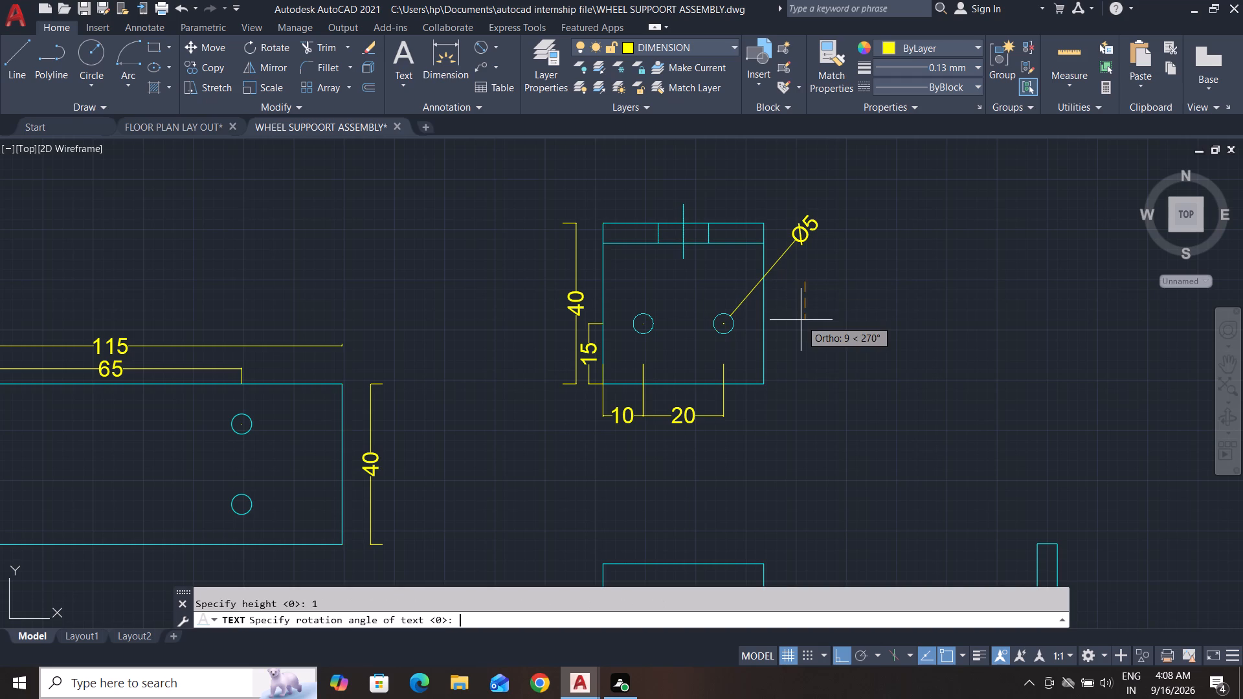
key(Return)
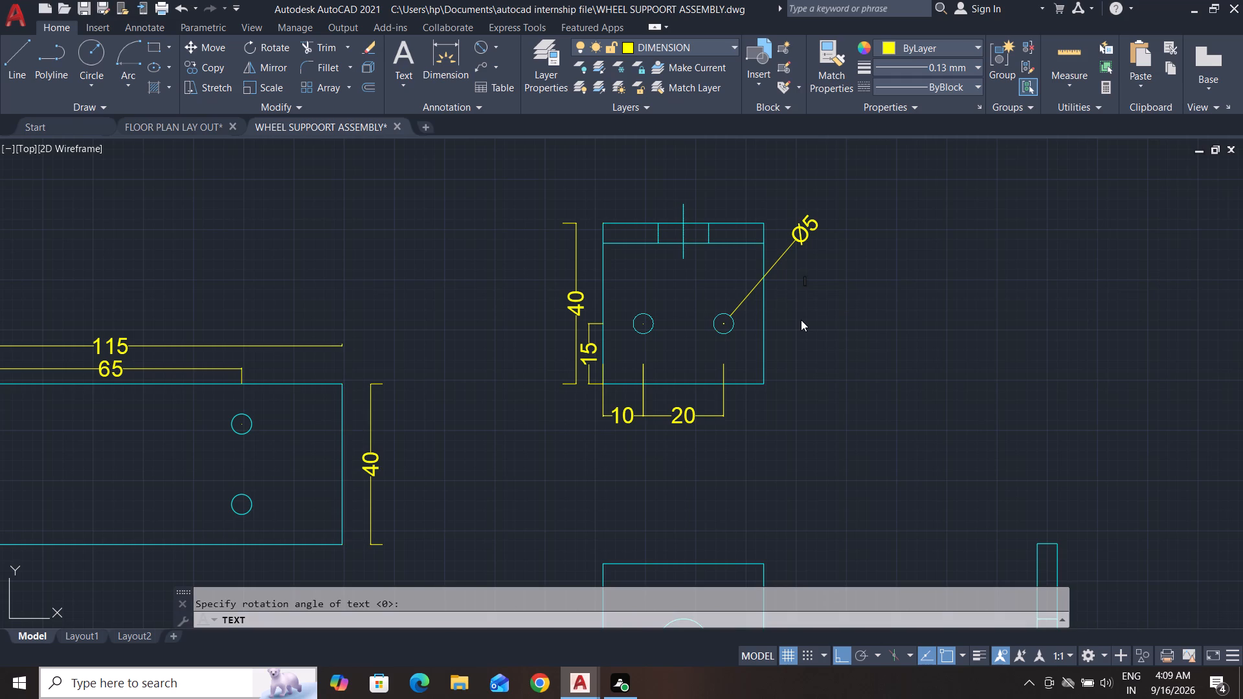
text(2)
key(space)
key(h)
key(BackSpace)
text(HO)
text(LES)
key(Return)
key(Return)
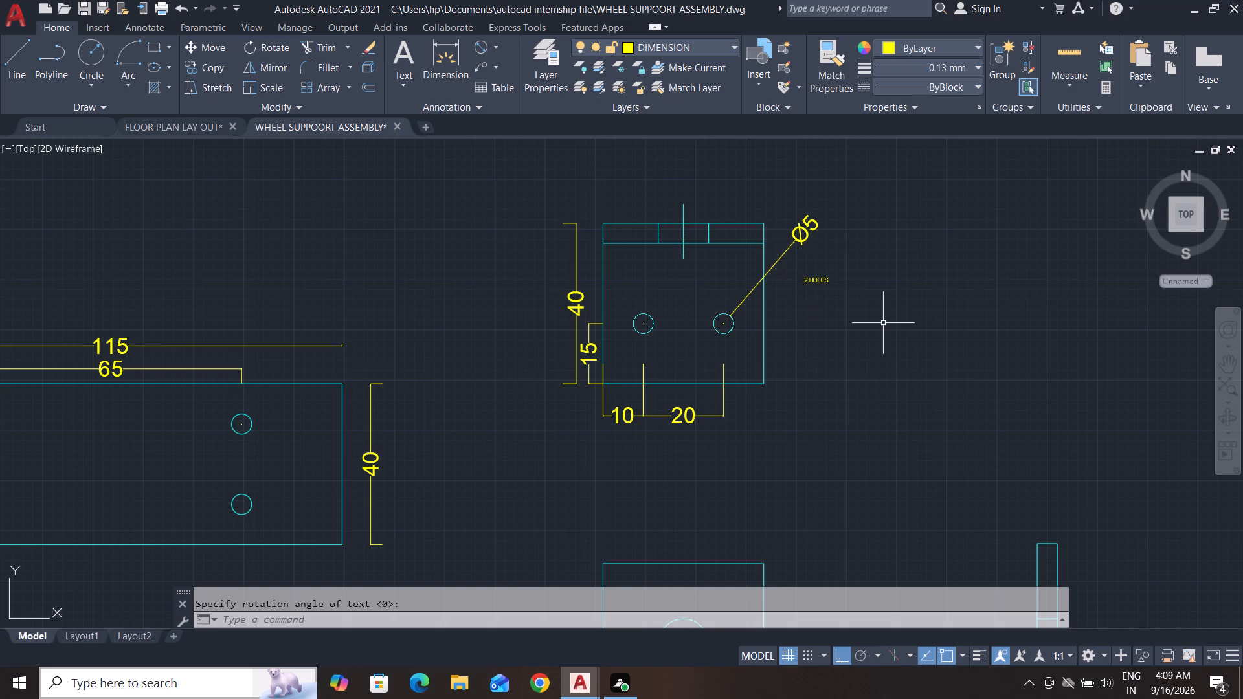
Scale up the "2 HOLES" note from its lower-left start point, to a little below the dimension text size.
click(852, 265)
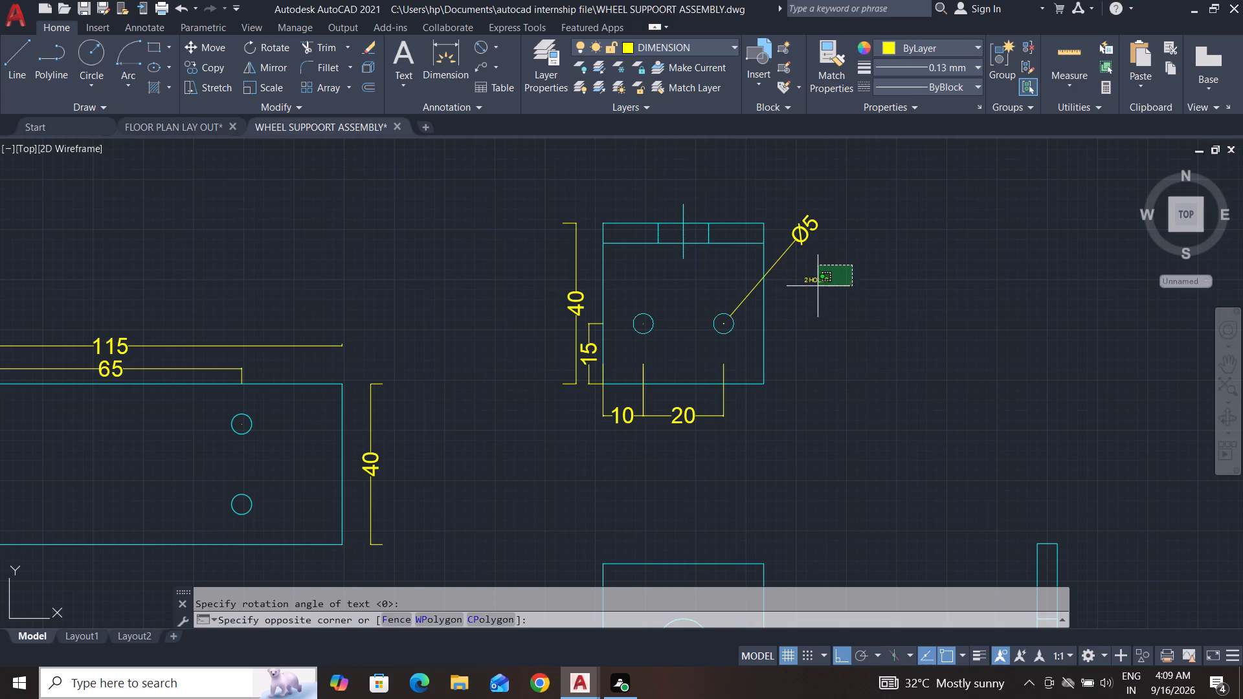
click(805, 296)
text(SC)
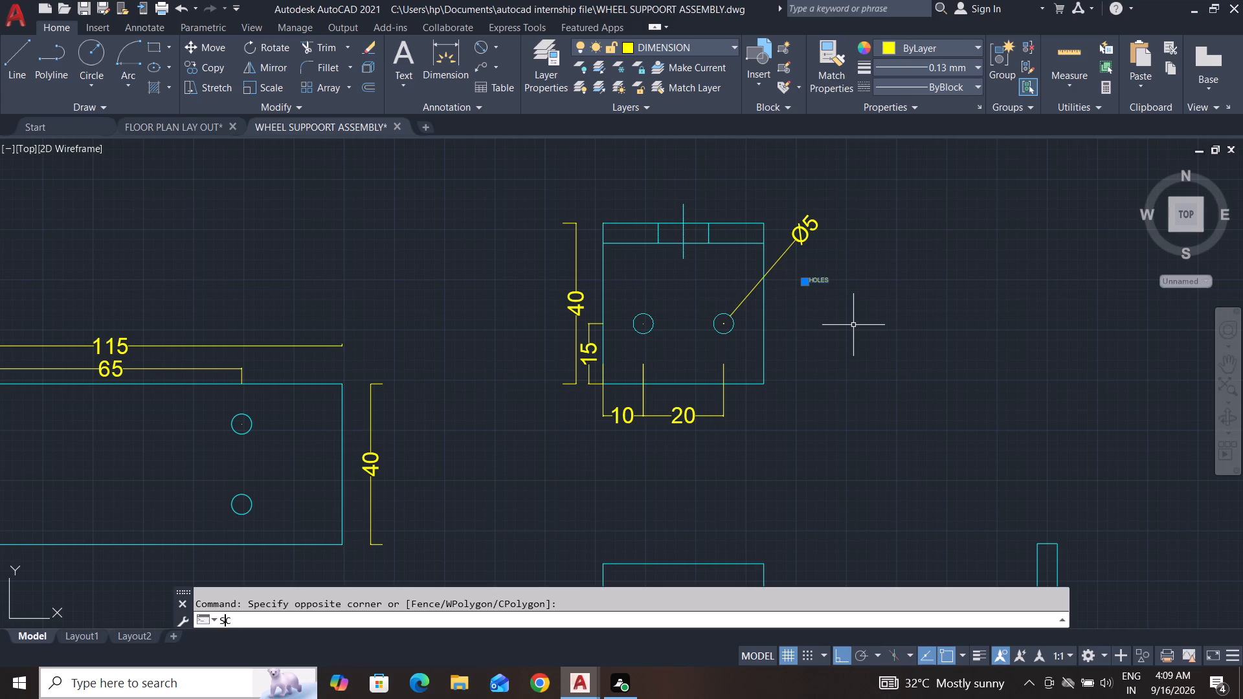
key(Return)
scroll(872, 256, up, 4)
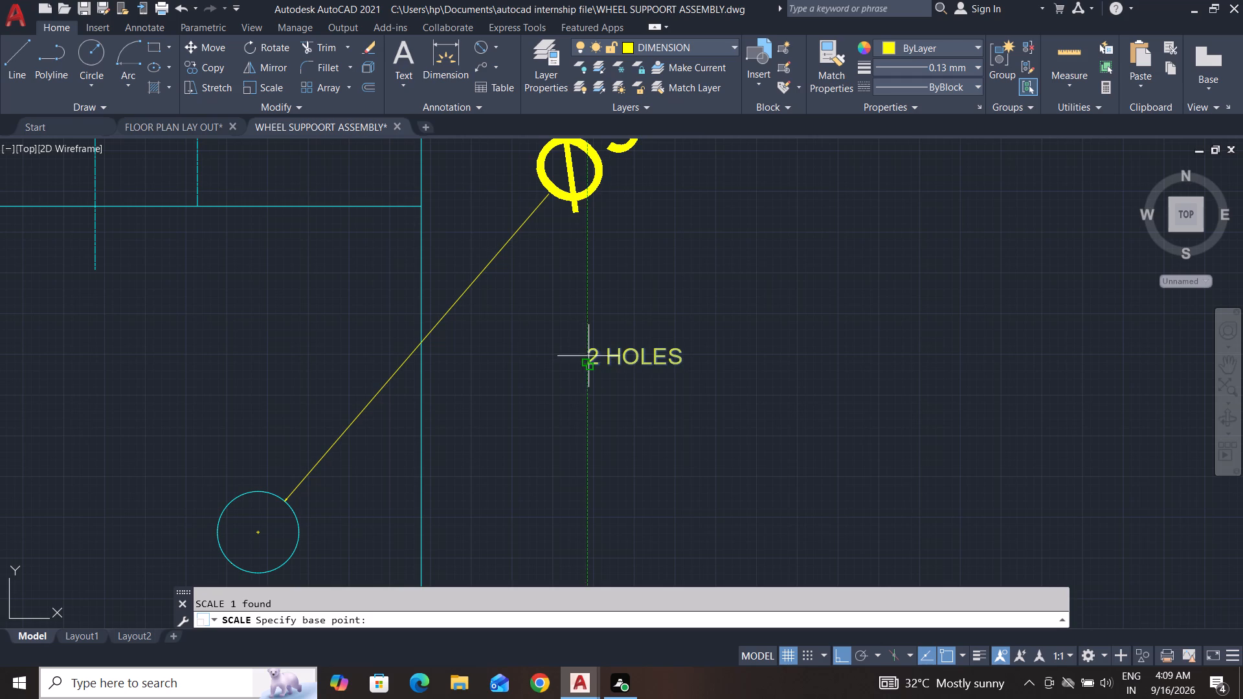
click(588, 364)
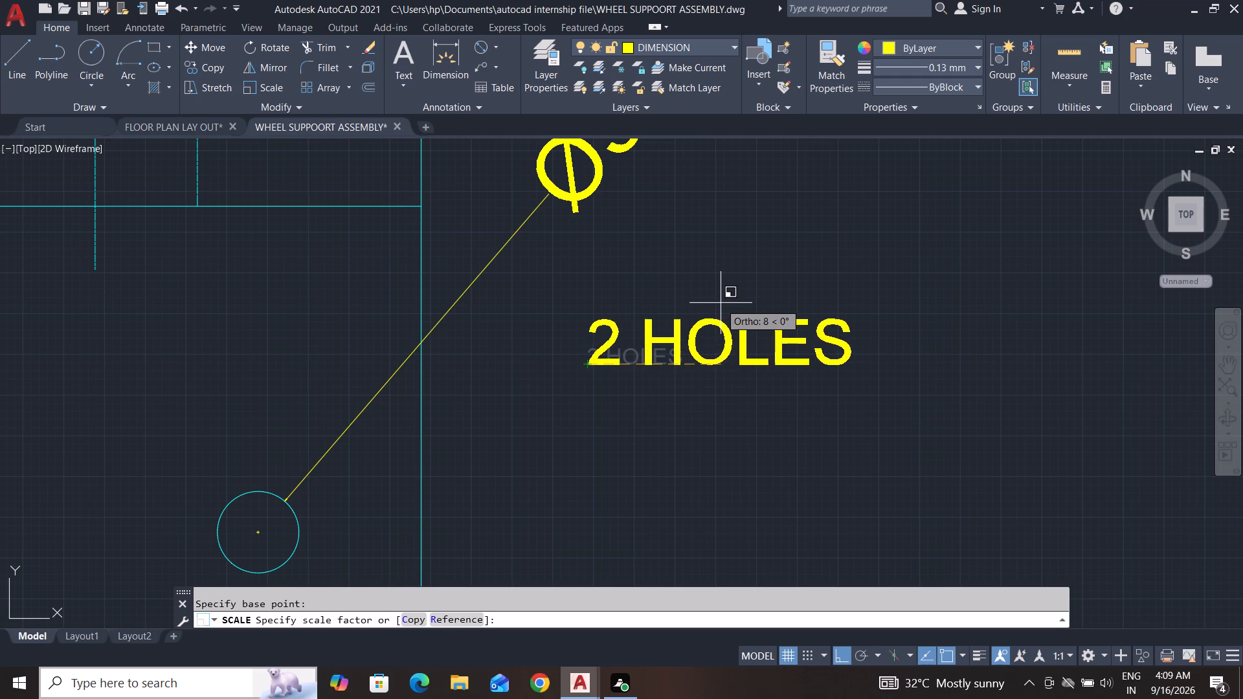
click(721, 303)
scroll(829, 361, down, 5)
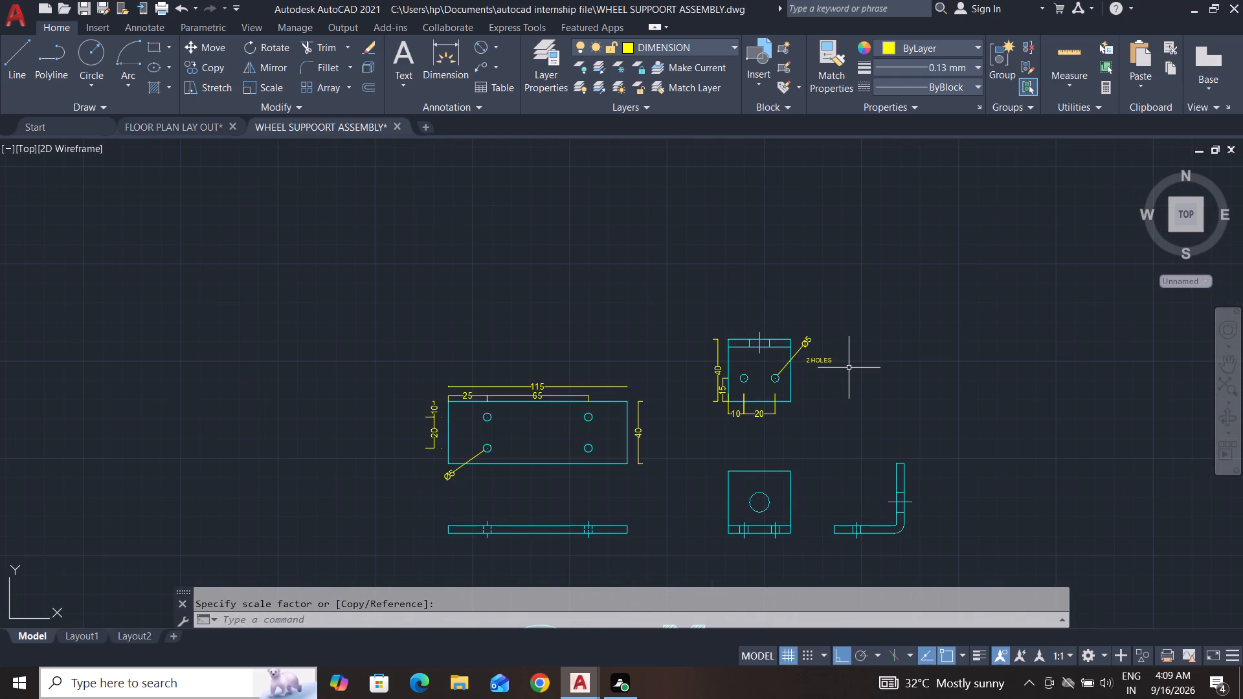
scroll(820, 362, up, 4)
key(Escape)
key(Escape)
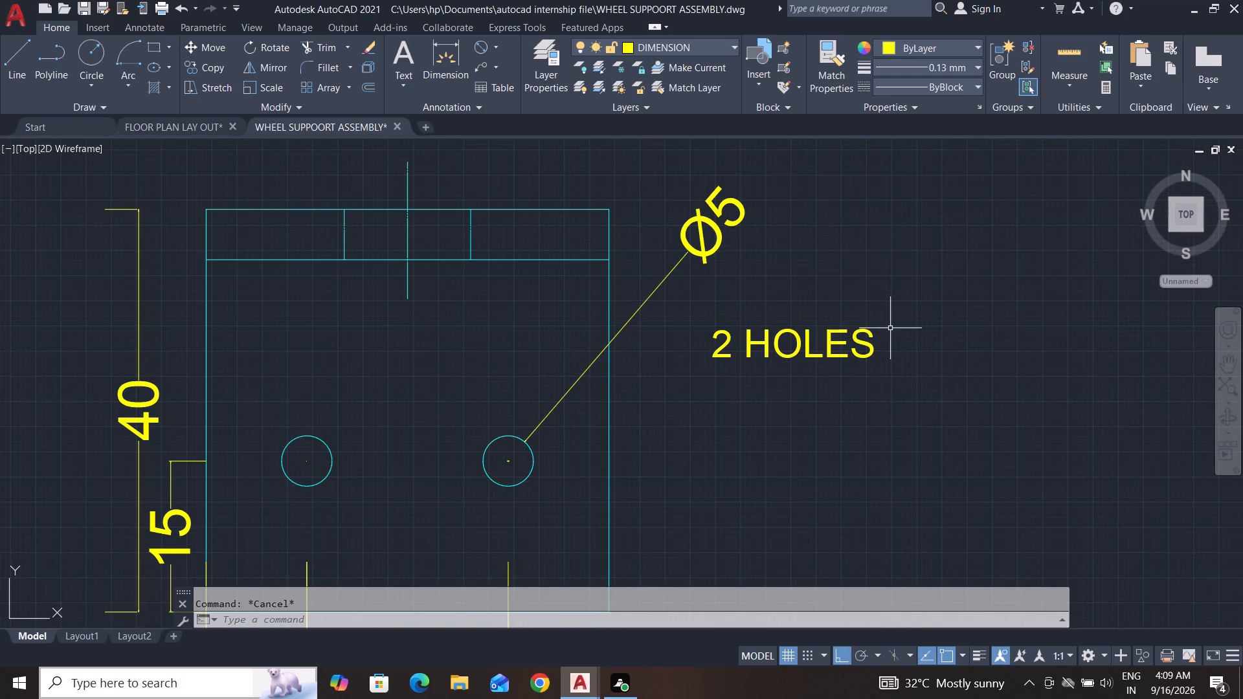
key(Escape)
key(Escape)
key(Escape)
scroll(890, 328, down, 2)
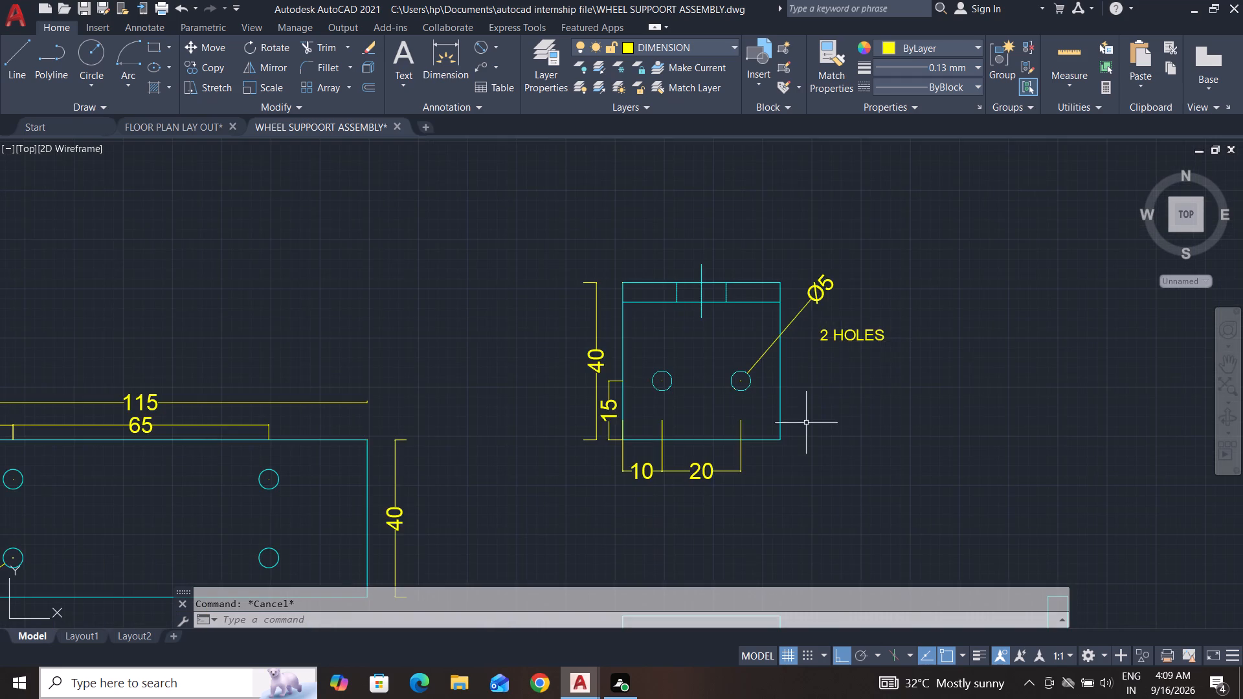
Dimension the plate front view's thickness with a linear dimension placed just beyond its right end.
scroll(797, 429, down, 2)
middle_drag(804, 539, 814, 429)
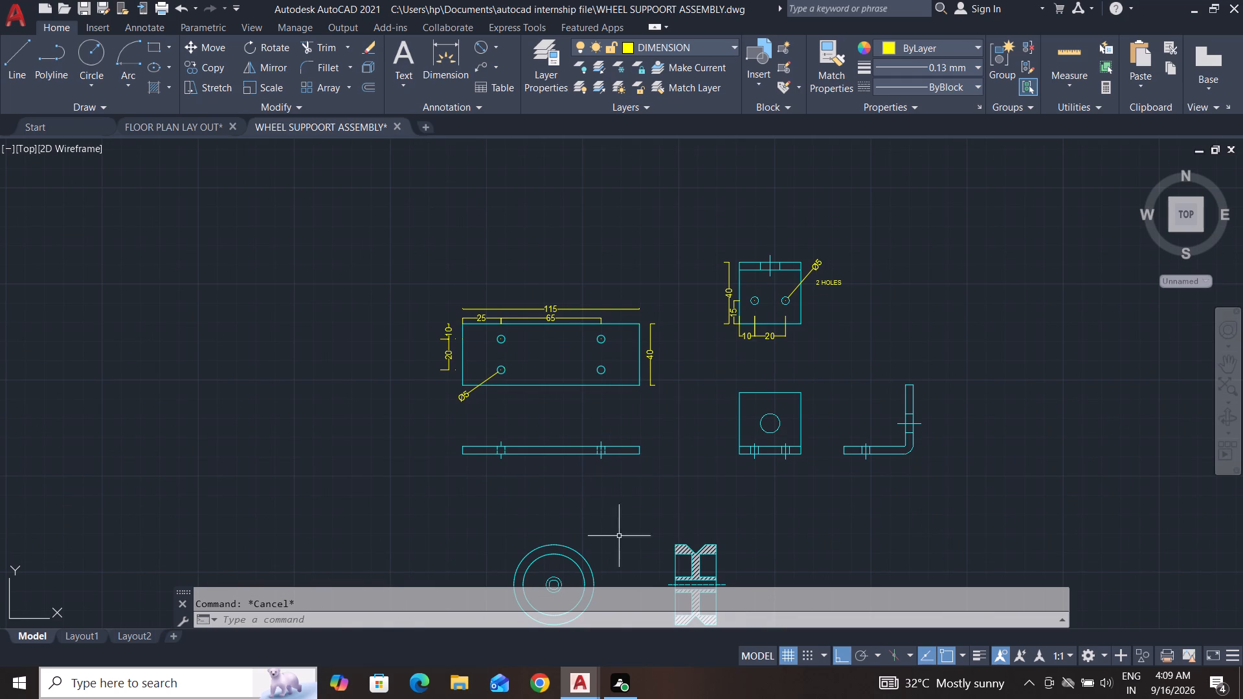
click(494, 44)
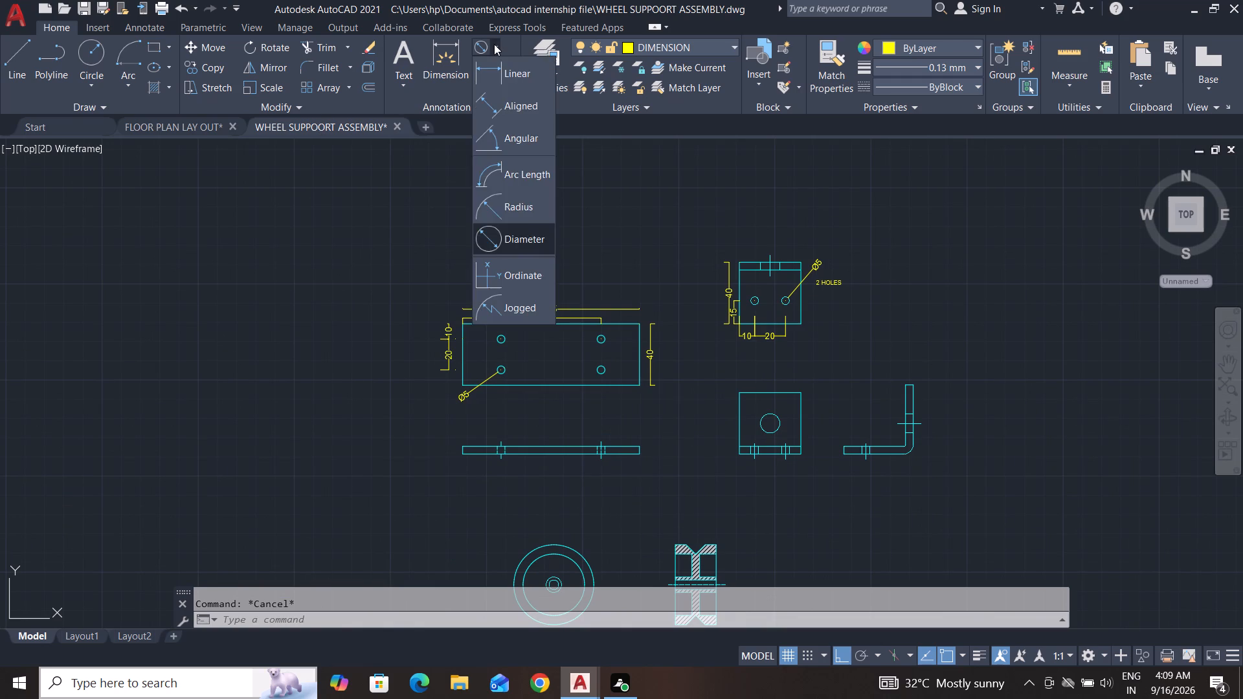
click(510, 75)
scroll(621, 450, up, 3)
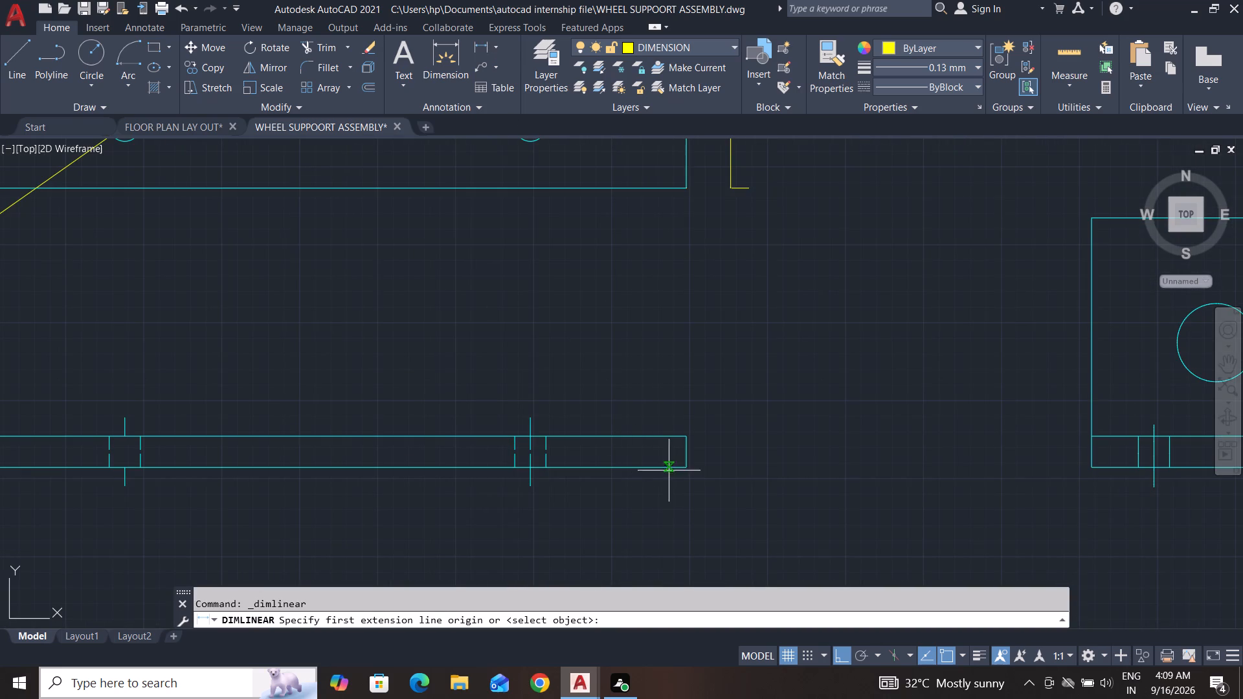
click(685, 469)
click(689, 437)
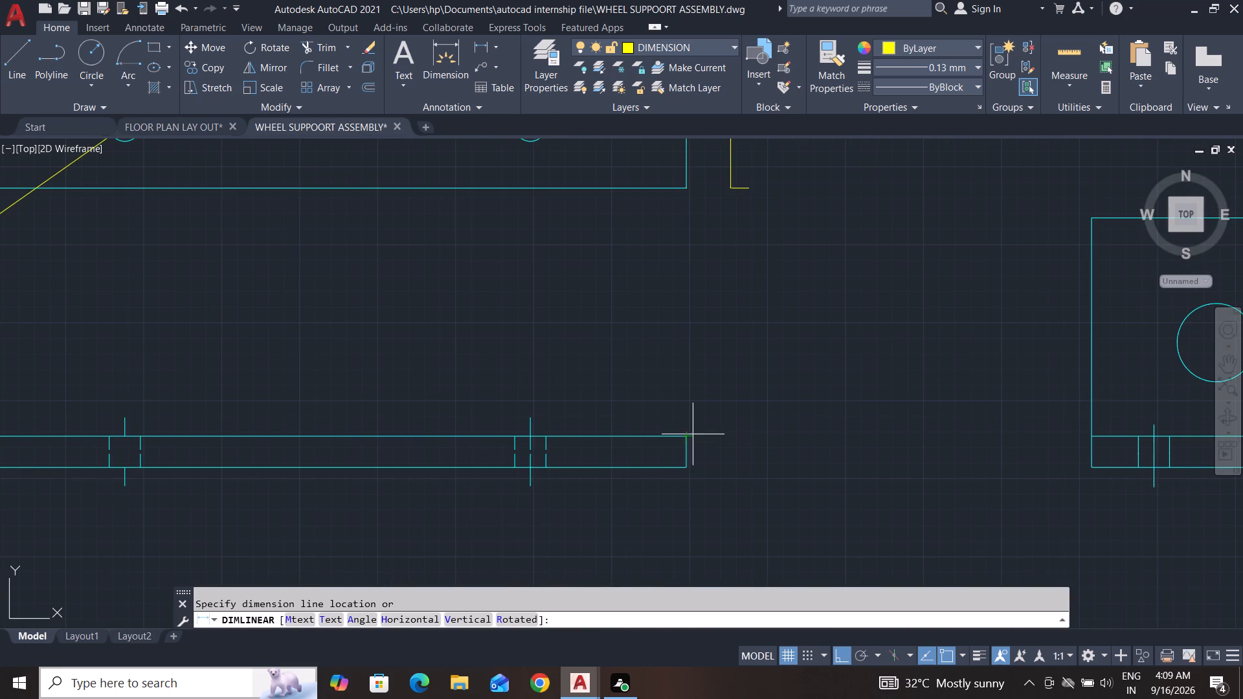
click(718, 432)
scroll(655, 476, down, 3)
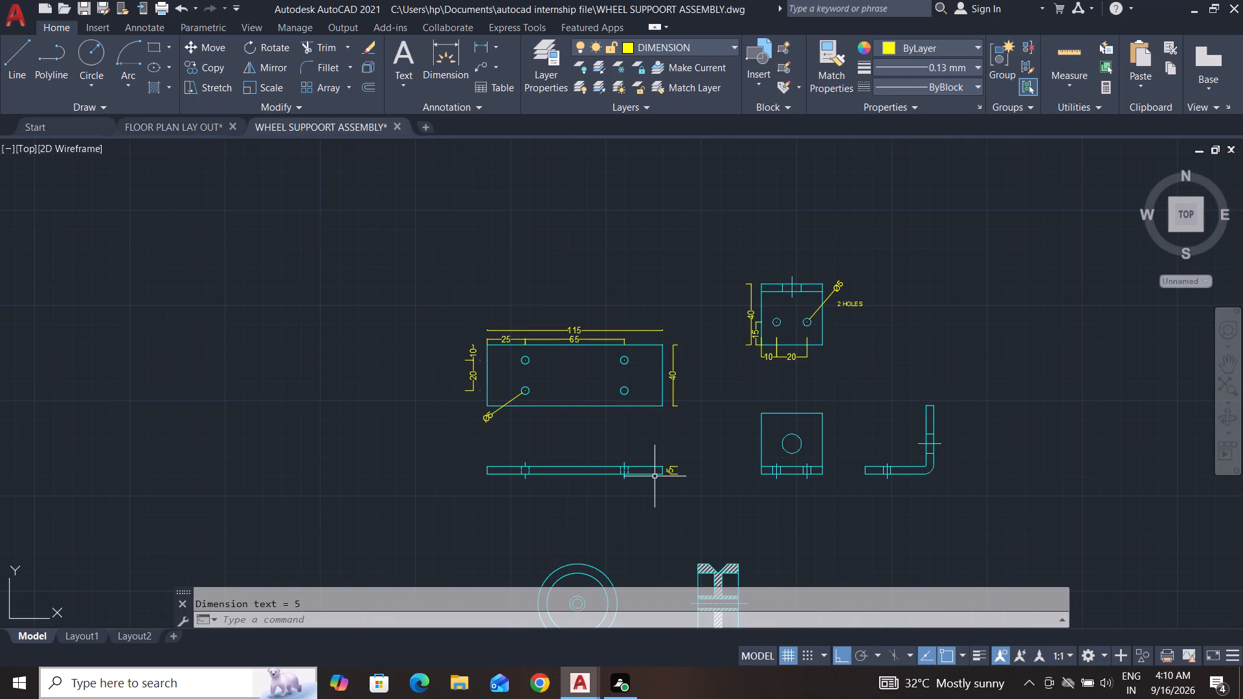
Dimension the horizontal distance from the bracket front view's left edge to its large hole's centre, above the view.
middle_drag(871, 481, 818, 487)
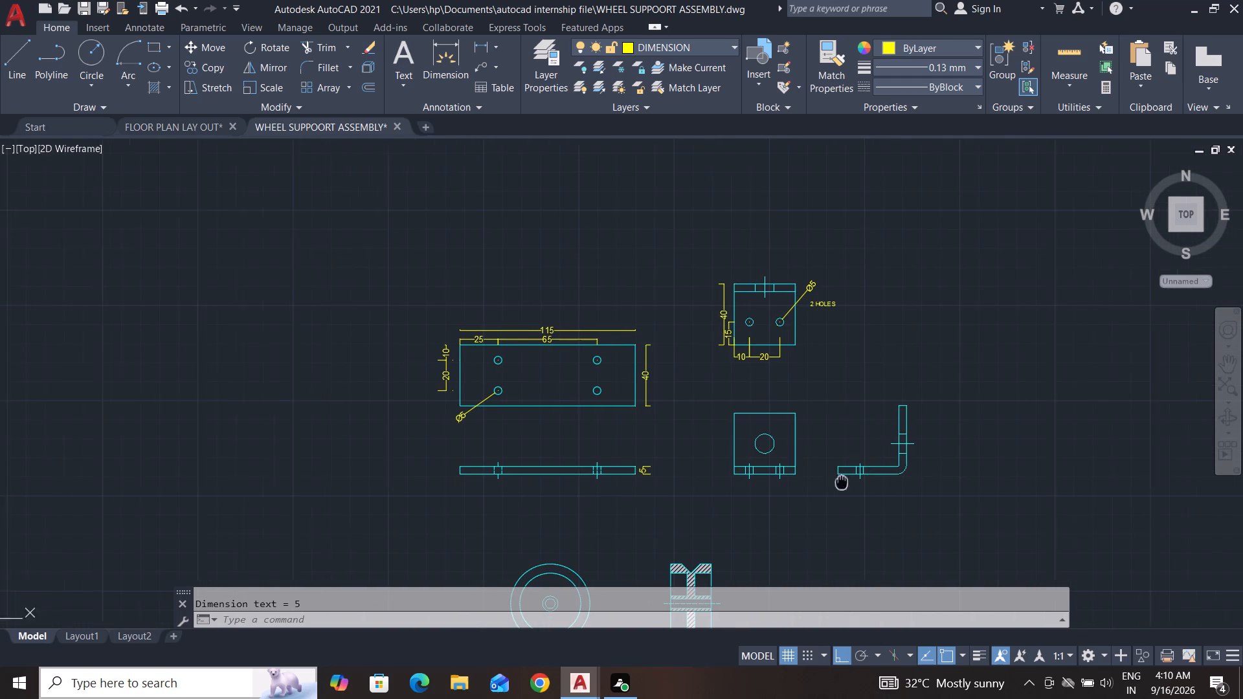
middle_drag(818, 487, 811, 487)
scroll(774, 447, up, 1)
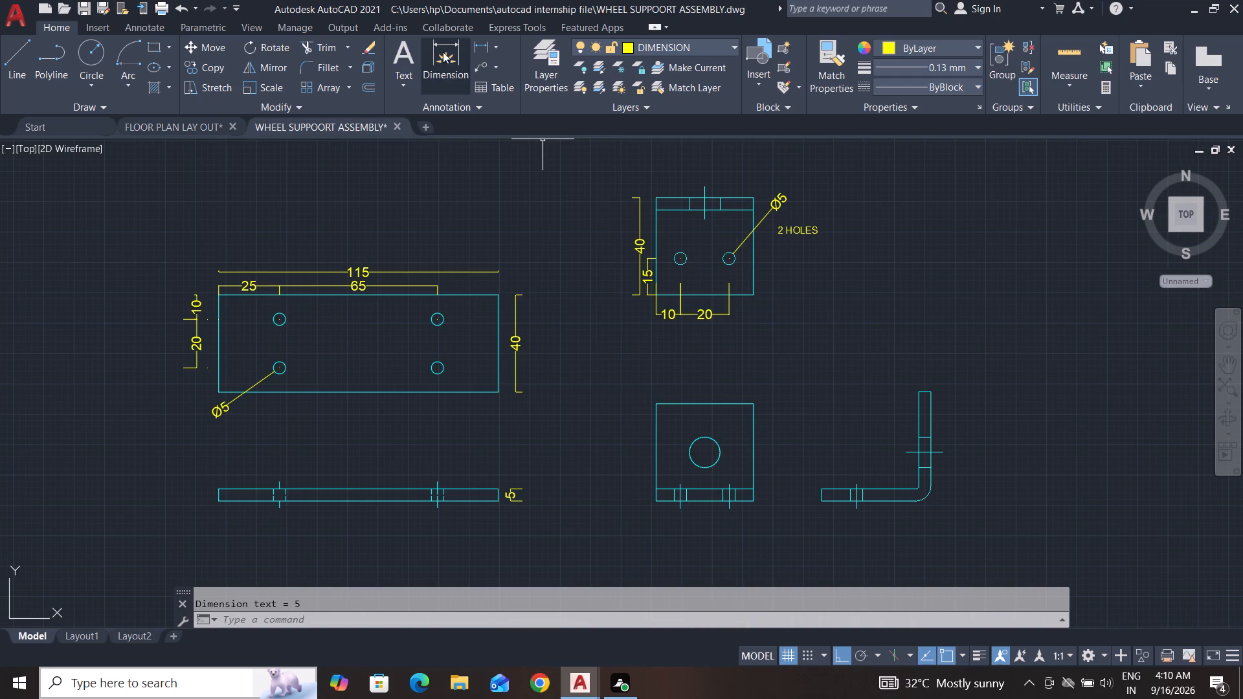
click(481, 50)
scroll(715, 434, up, 1)
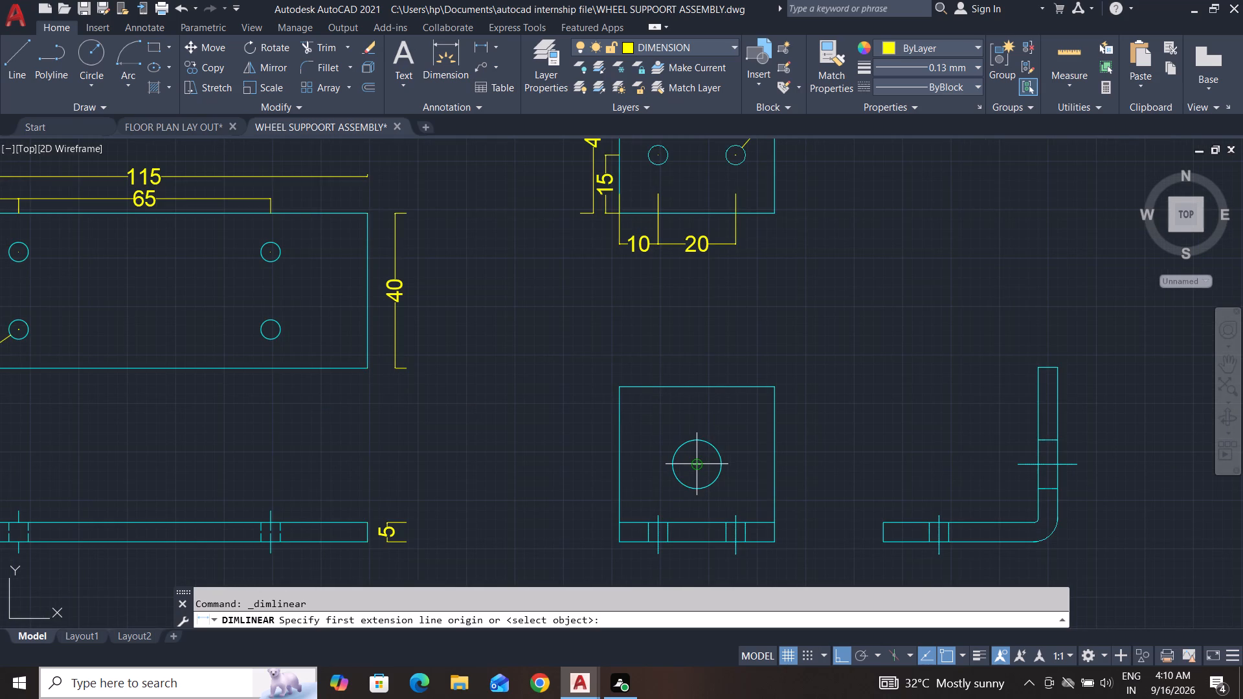
click(698, 462)
click(621, 463)
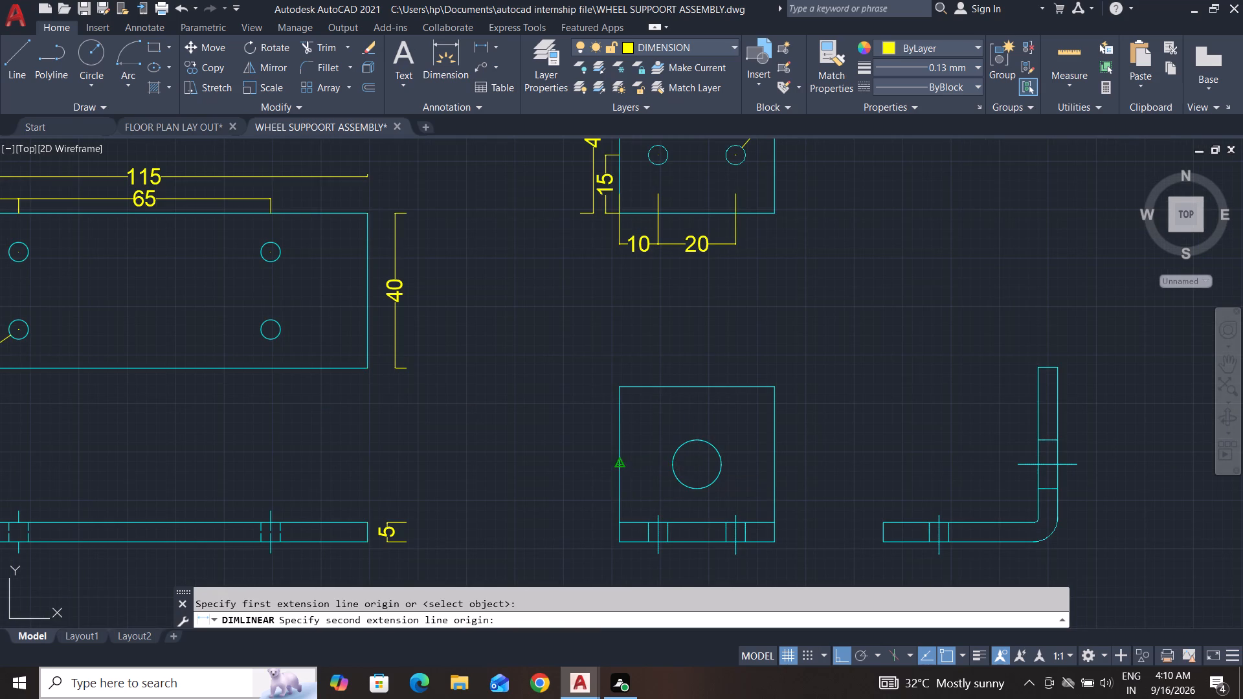
click(618, 349)
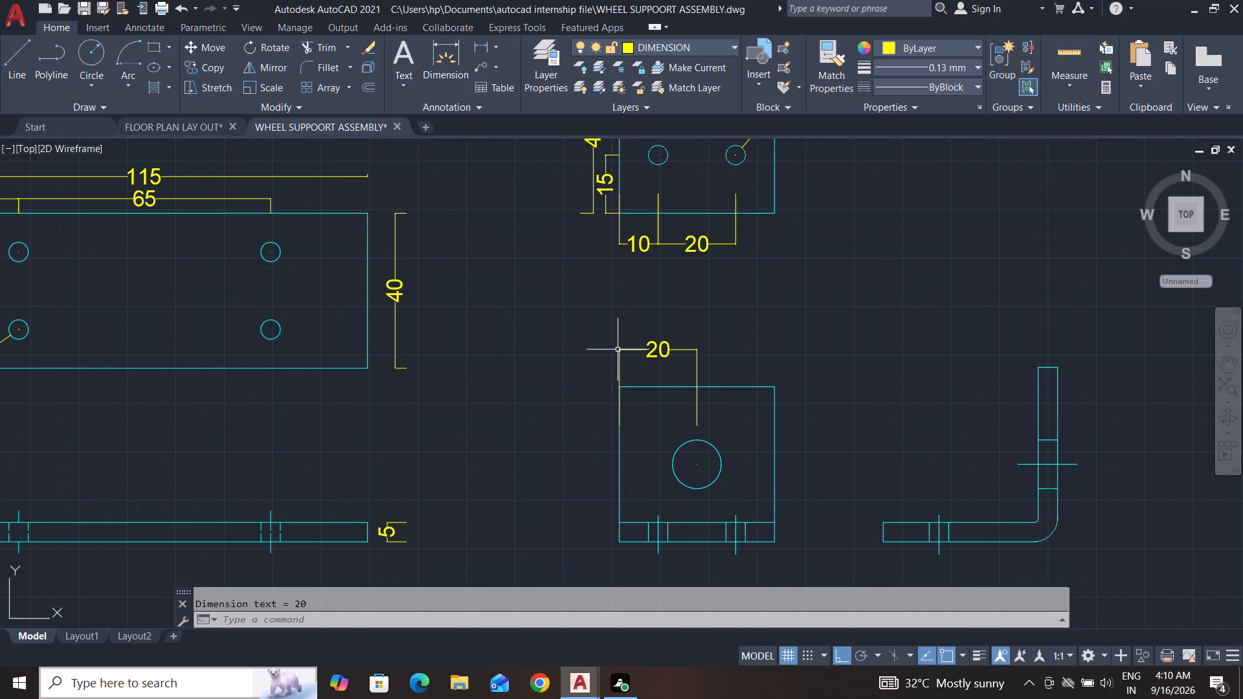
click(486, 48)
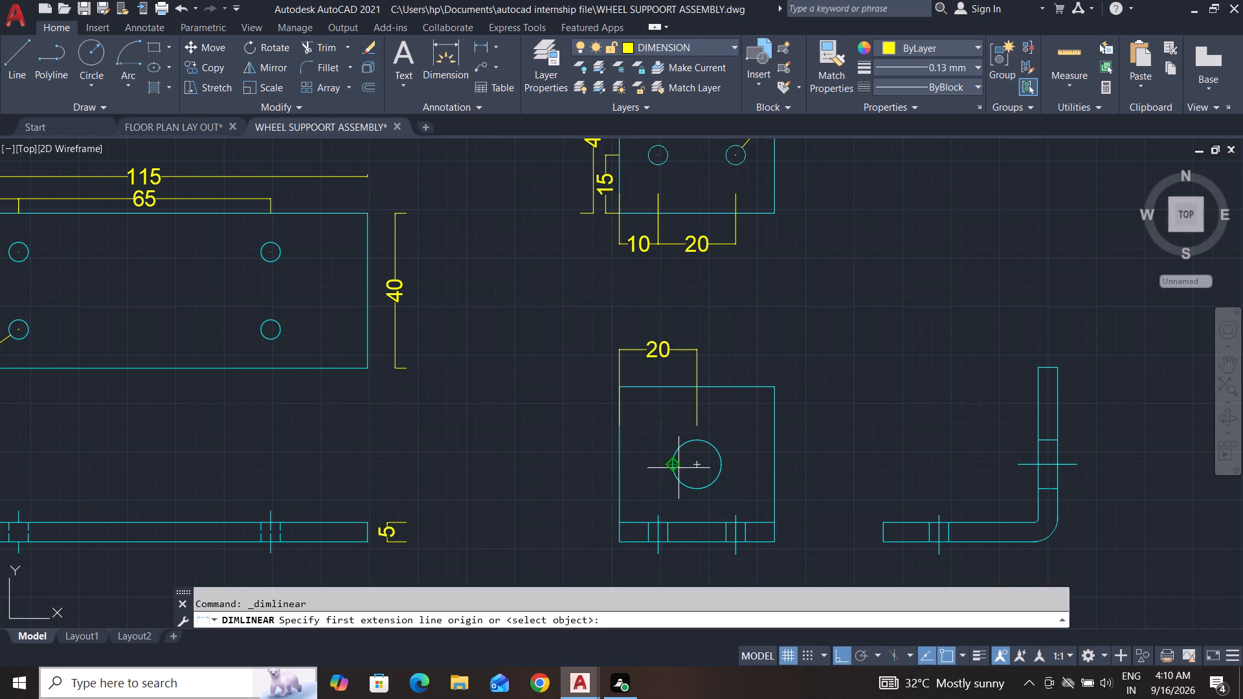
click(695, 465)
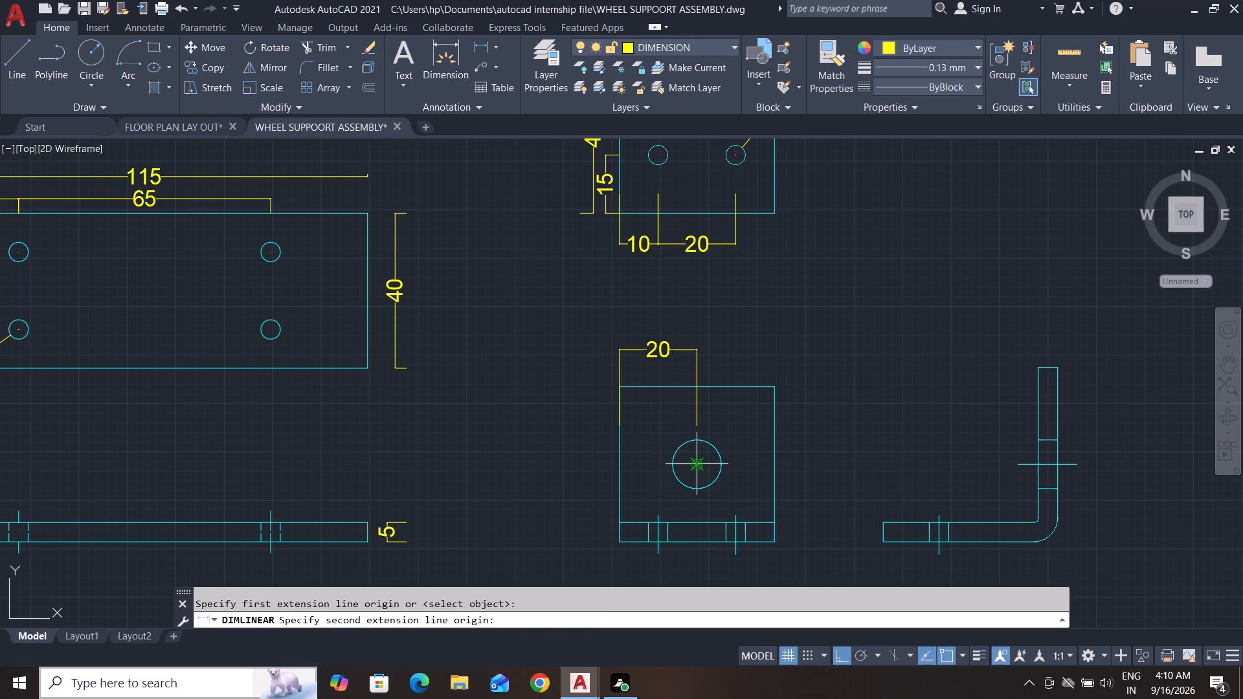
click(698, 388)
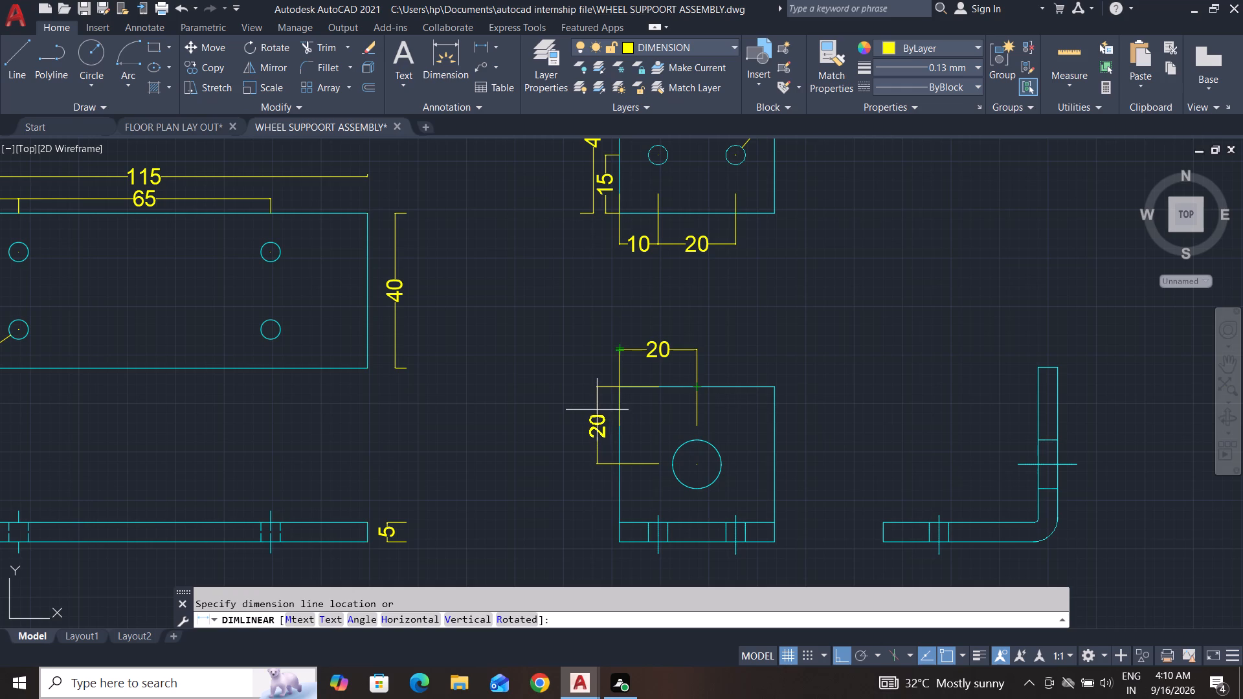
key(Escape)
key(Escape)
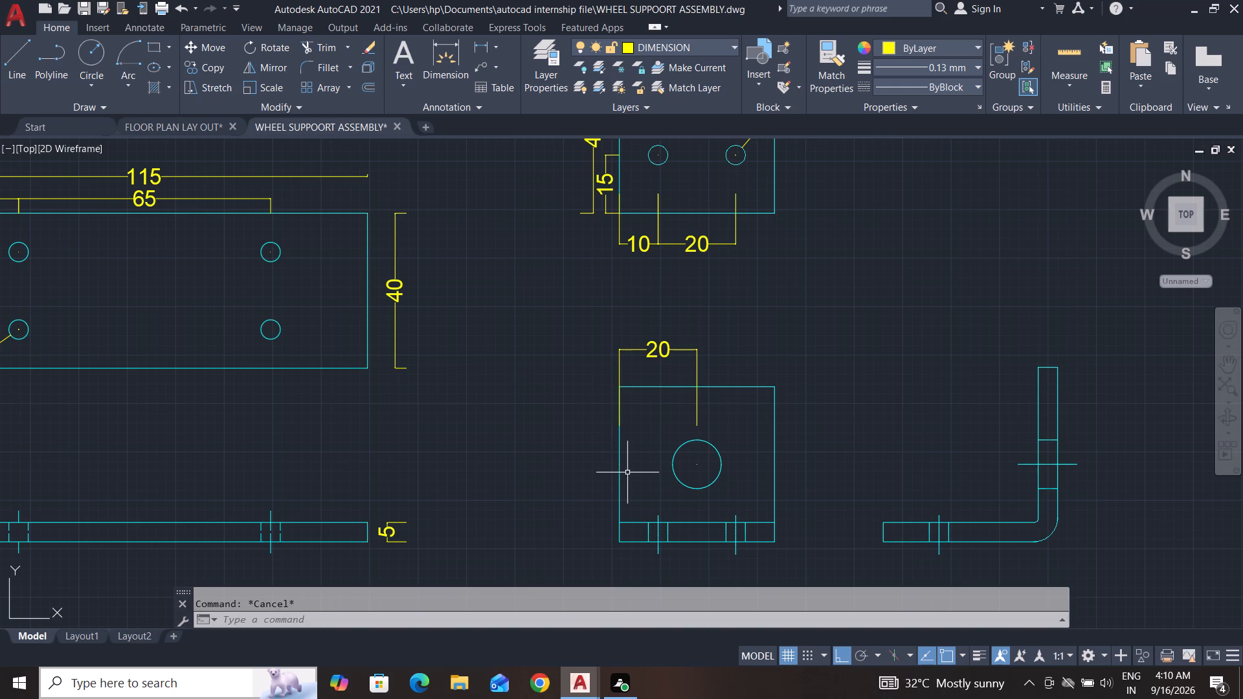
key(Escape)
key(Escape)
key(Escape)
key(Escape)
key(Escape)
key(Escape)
Offset the bracket front view's top edge 15 mm downward, inside the view.
key(o)
key(space)
key(1)
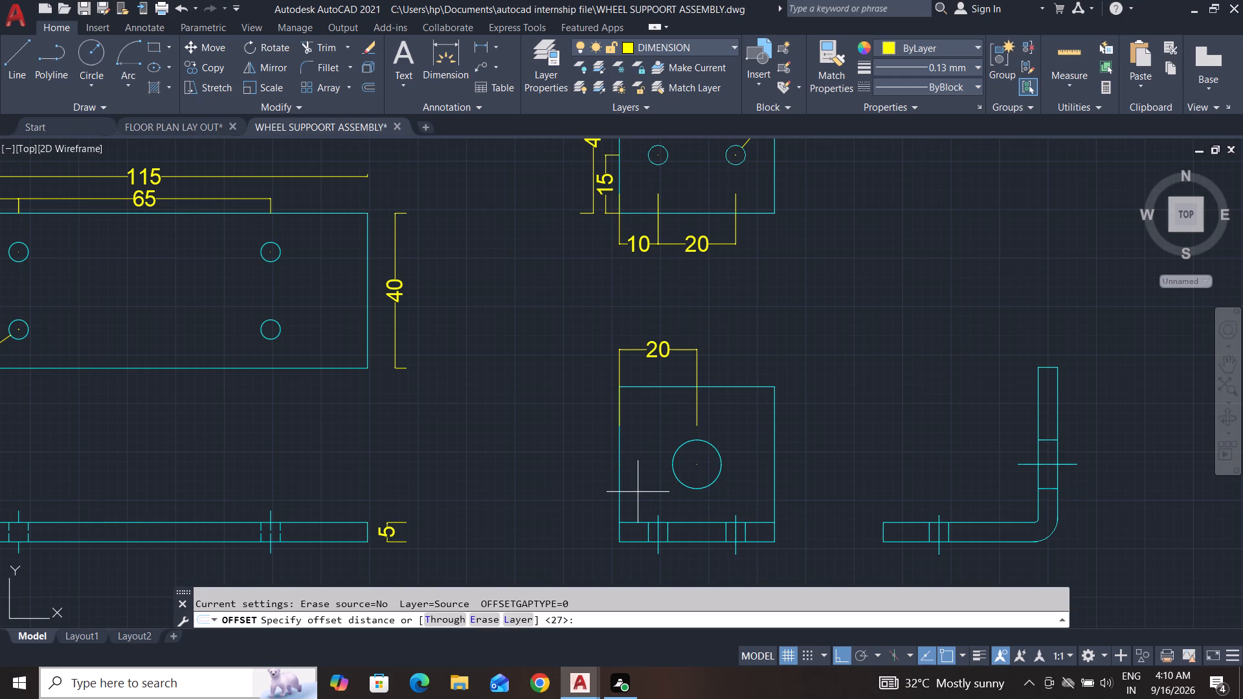
key(5)
key(Return)
click(667, 390)
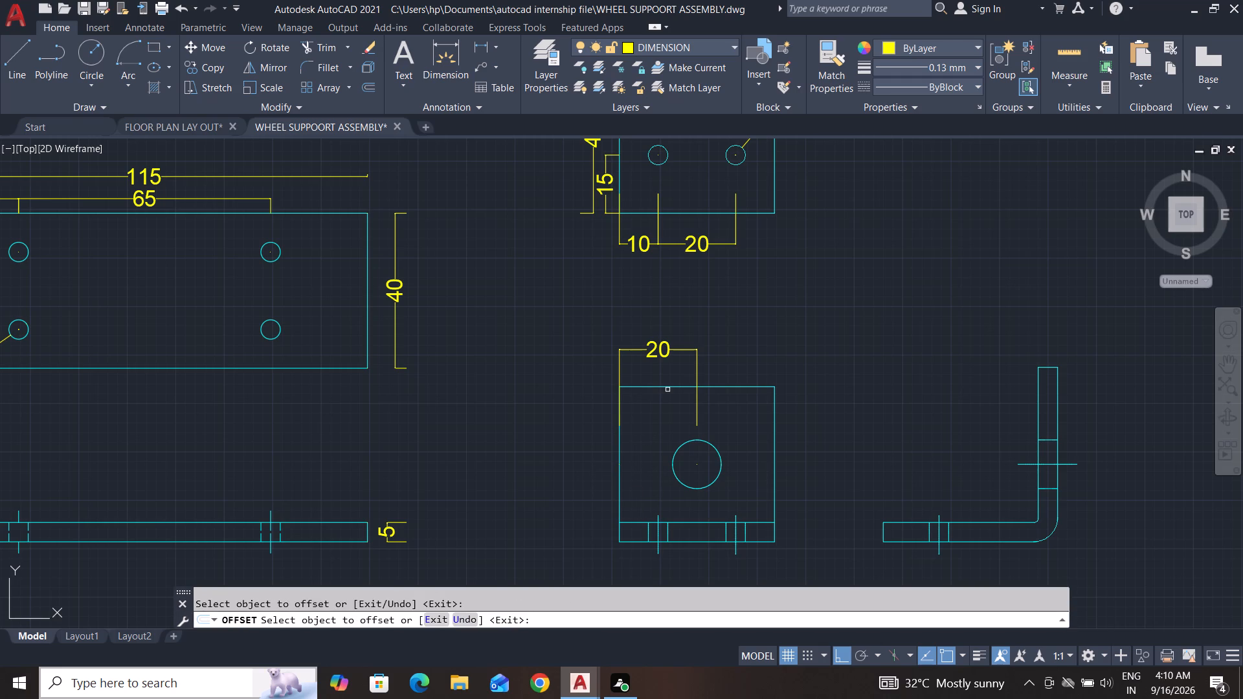
click(668, 387)
click(658, 423)
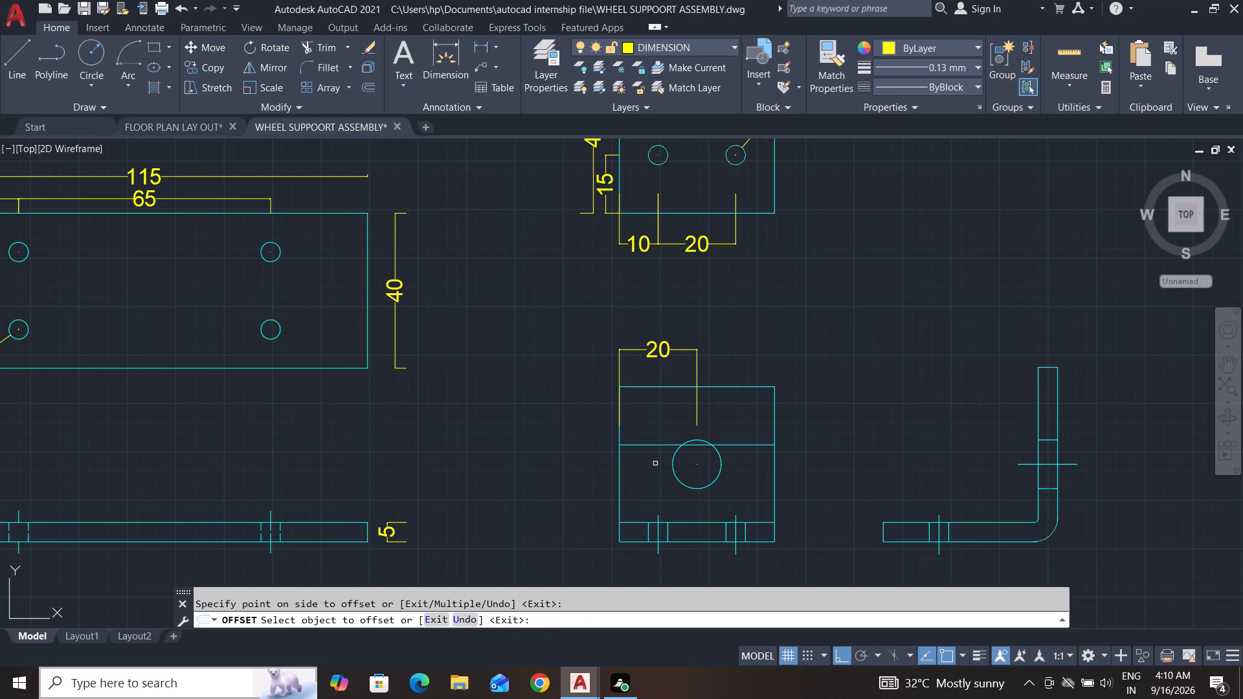
Move the bracket front view's large hole straight up so its centre sits on the midpoint of the offset line.
key(Escape)
key(Escape)
key(Escape)
key(Escape)
key(Escape)
key(Escape)
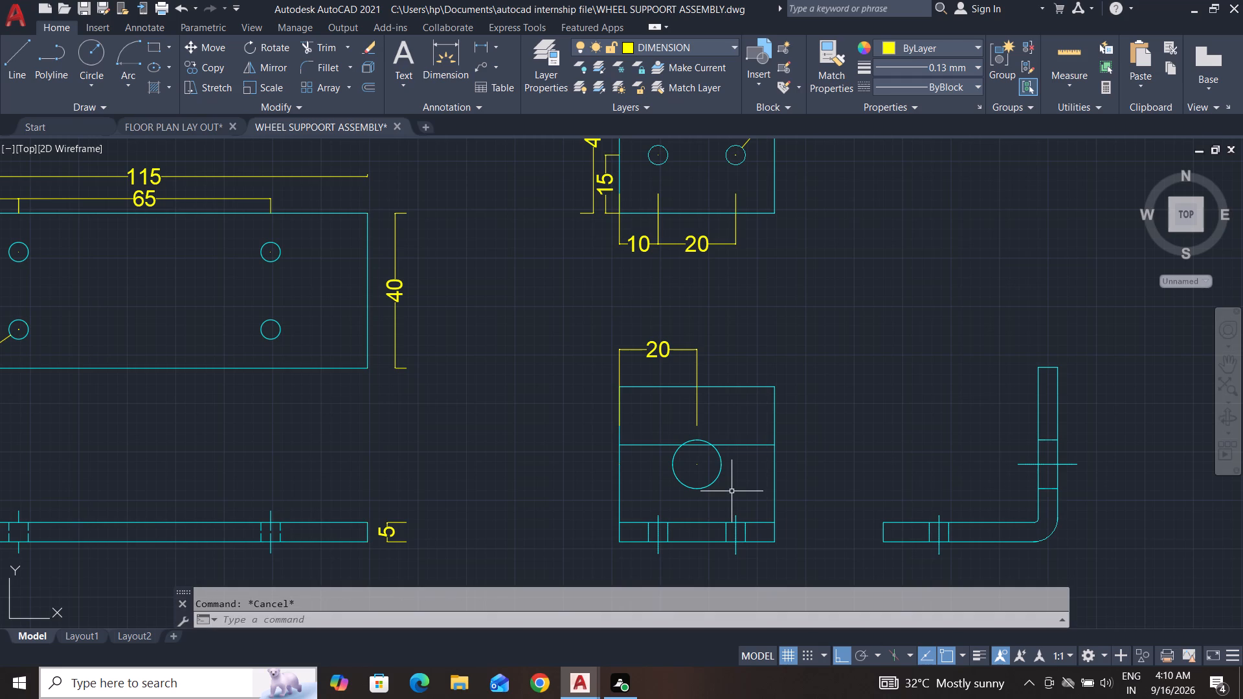
key(Escape)
key(Escape)
click(741, 458)
click(620, 498)
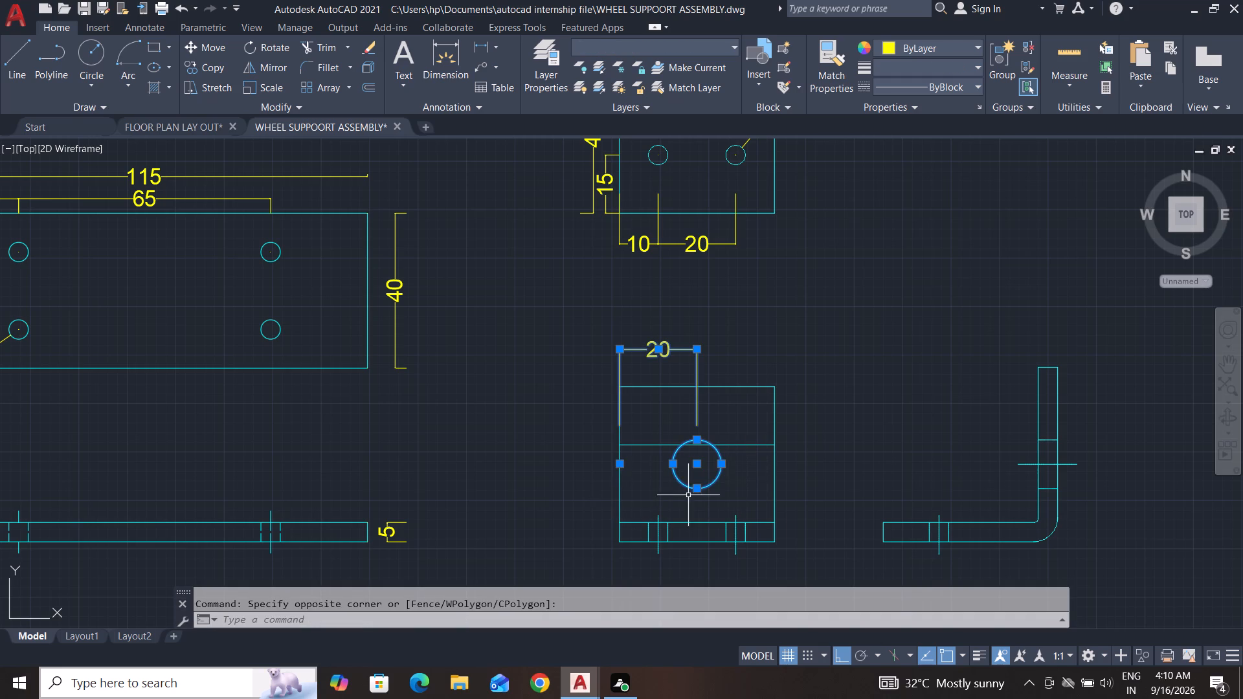
key(Escape)
drag(729, 466, 726, 472)
click(702, 500)
key(m)
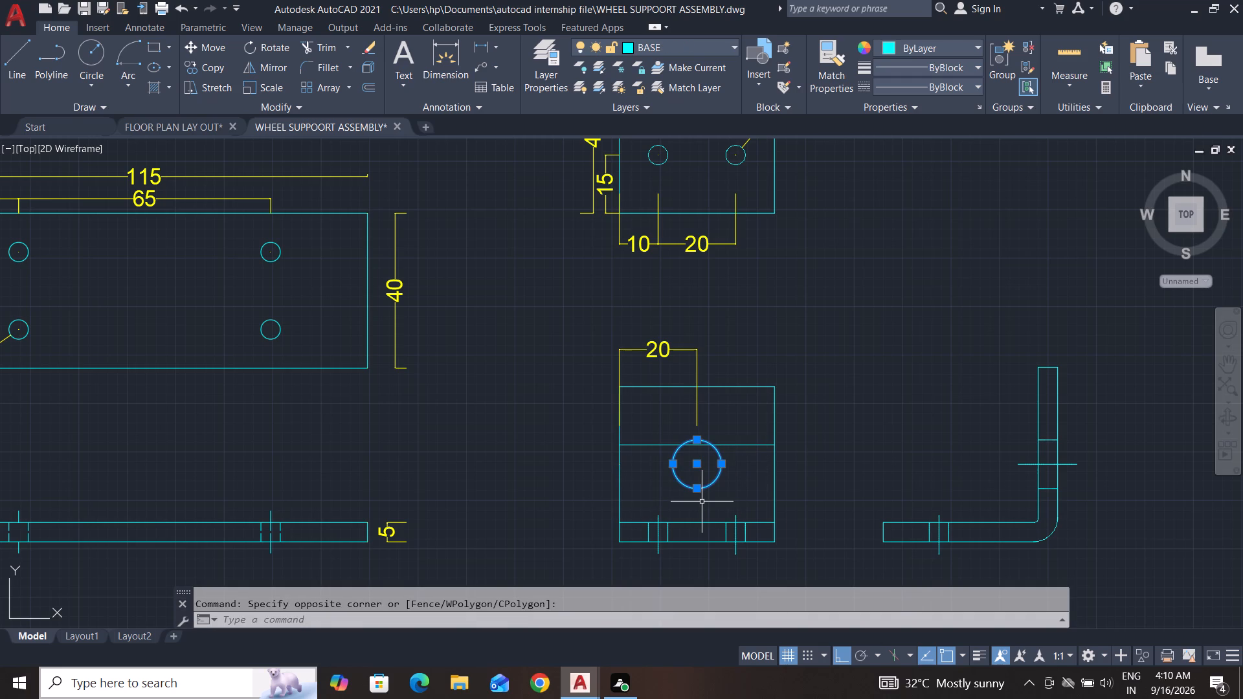
key(Return)
click(697, 463)
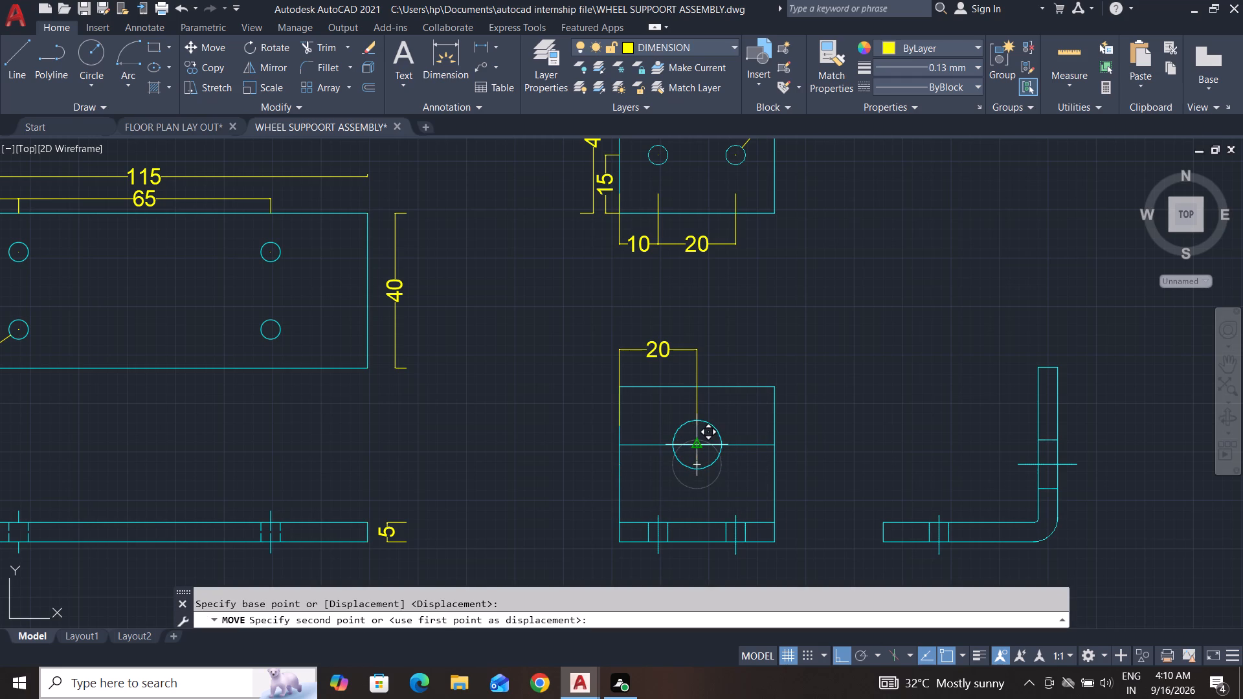
click(695, 443)
key(Escape)
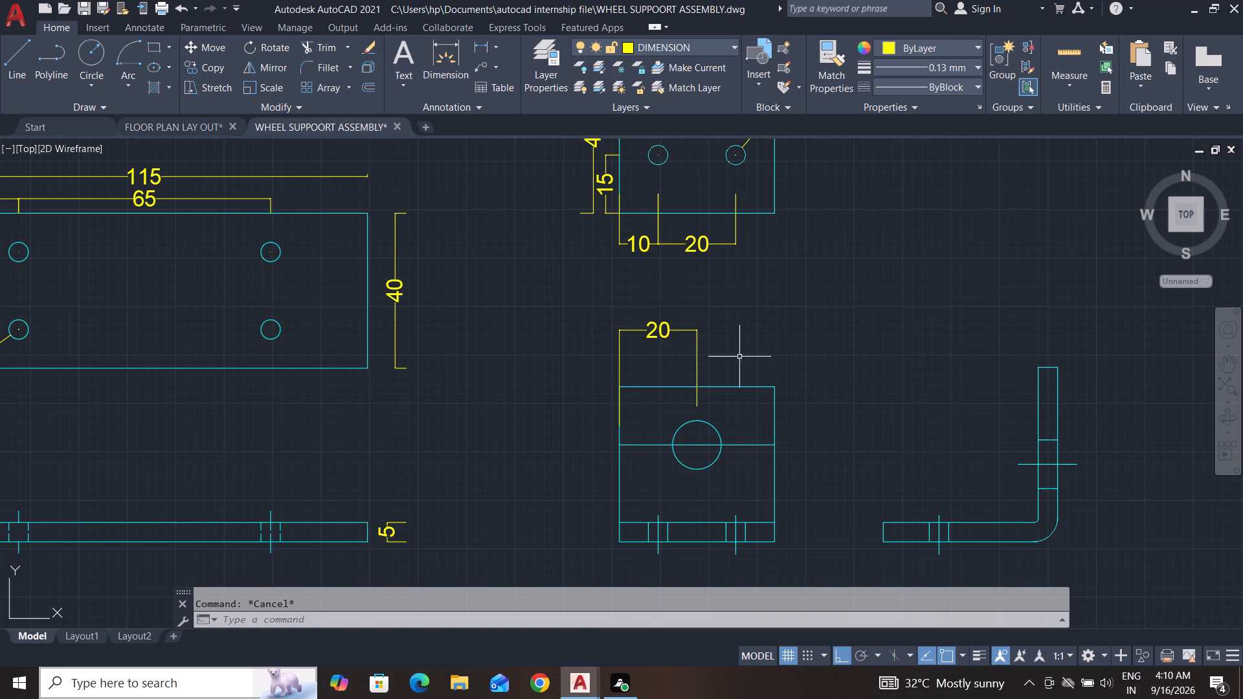
key(Escape)
Delete the hole's horizontal position dimension above the bracket front view.
click(742, 304)
click(603, 359)
key(Print)
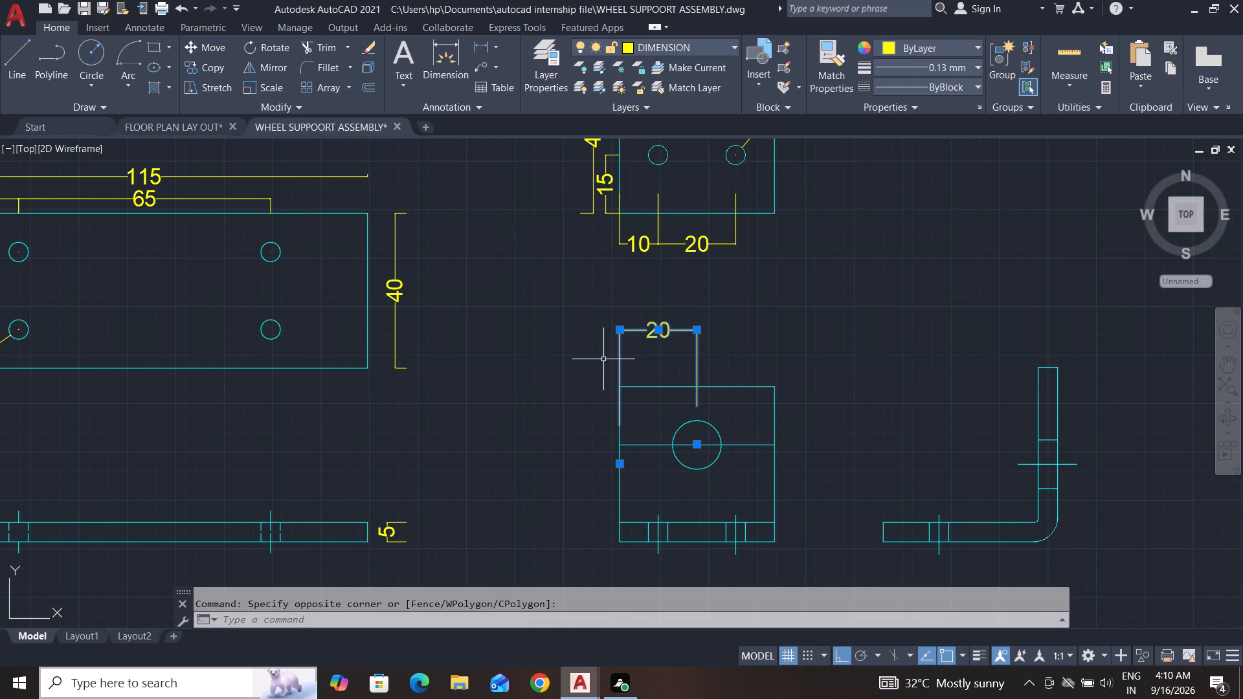
key(Delete)
key(Escape)
key(Escape)
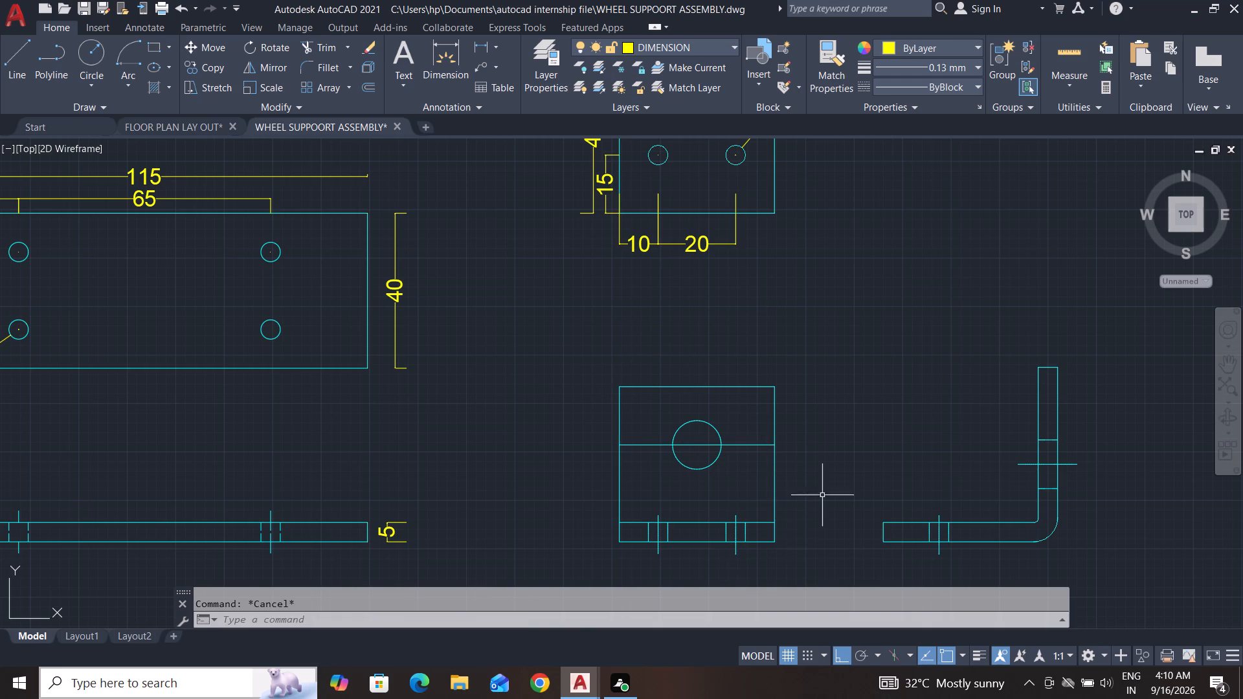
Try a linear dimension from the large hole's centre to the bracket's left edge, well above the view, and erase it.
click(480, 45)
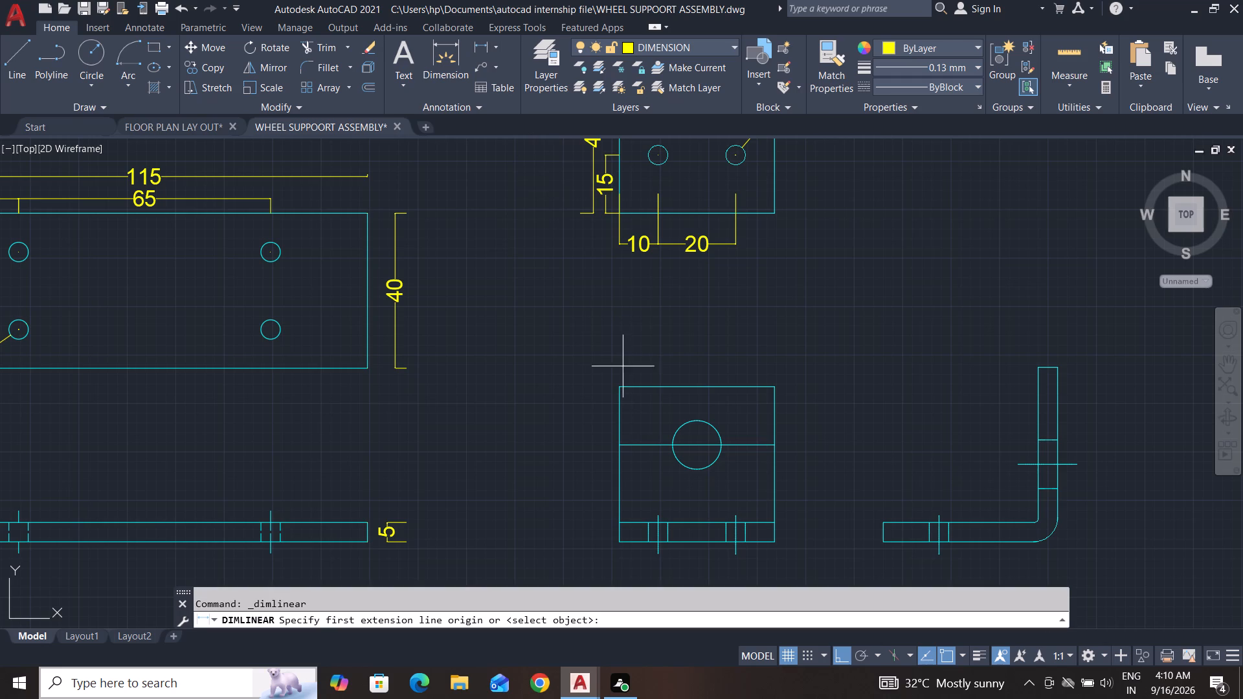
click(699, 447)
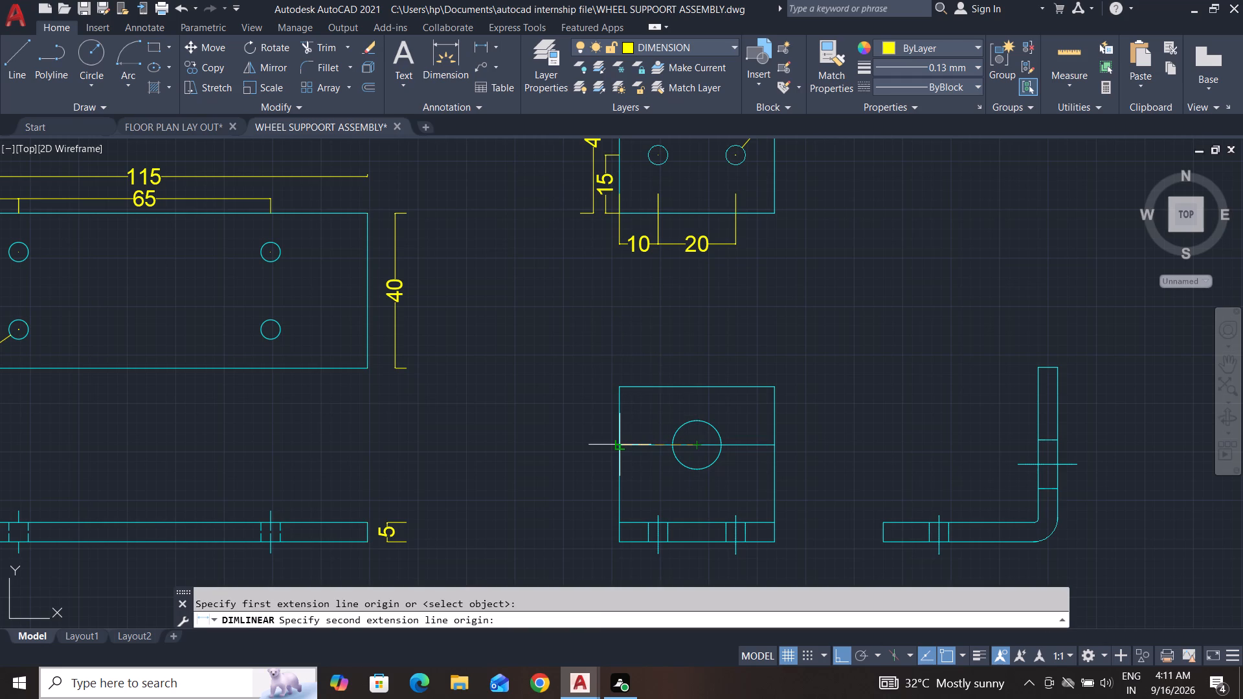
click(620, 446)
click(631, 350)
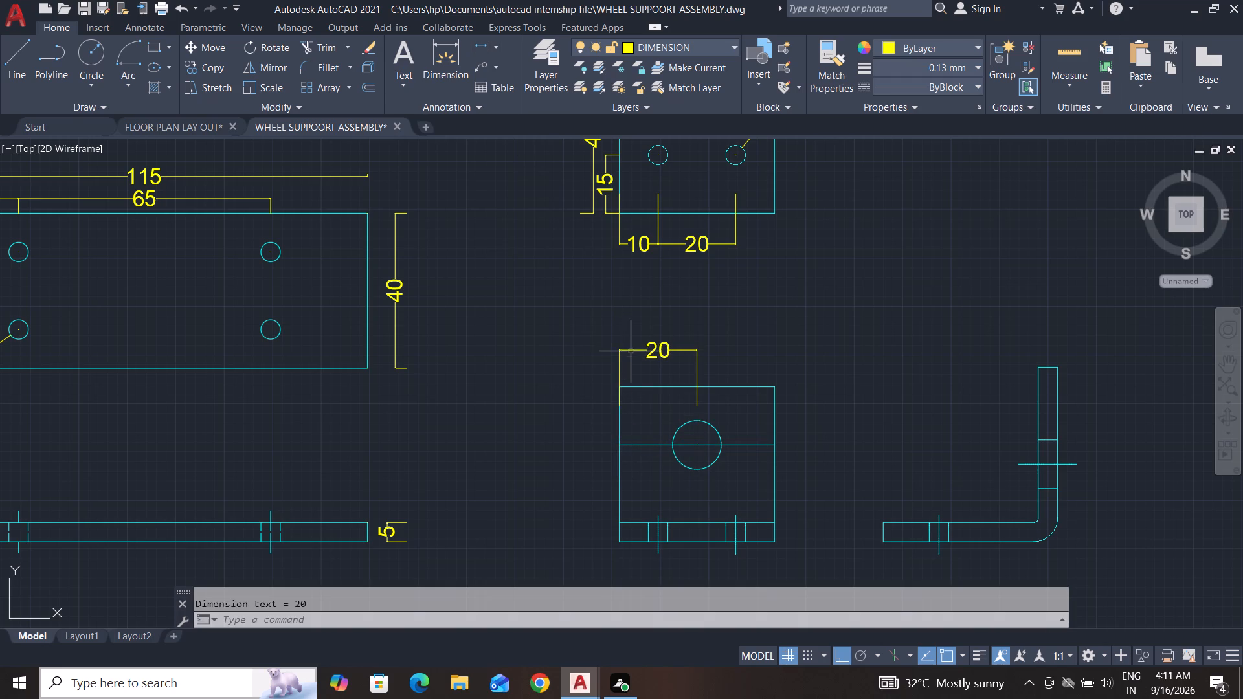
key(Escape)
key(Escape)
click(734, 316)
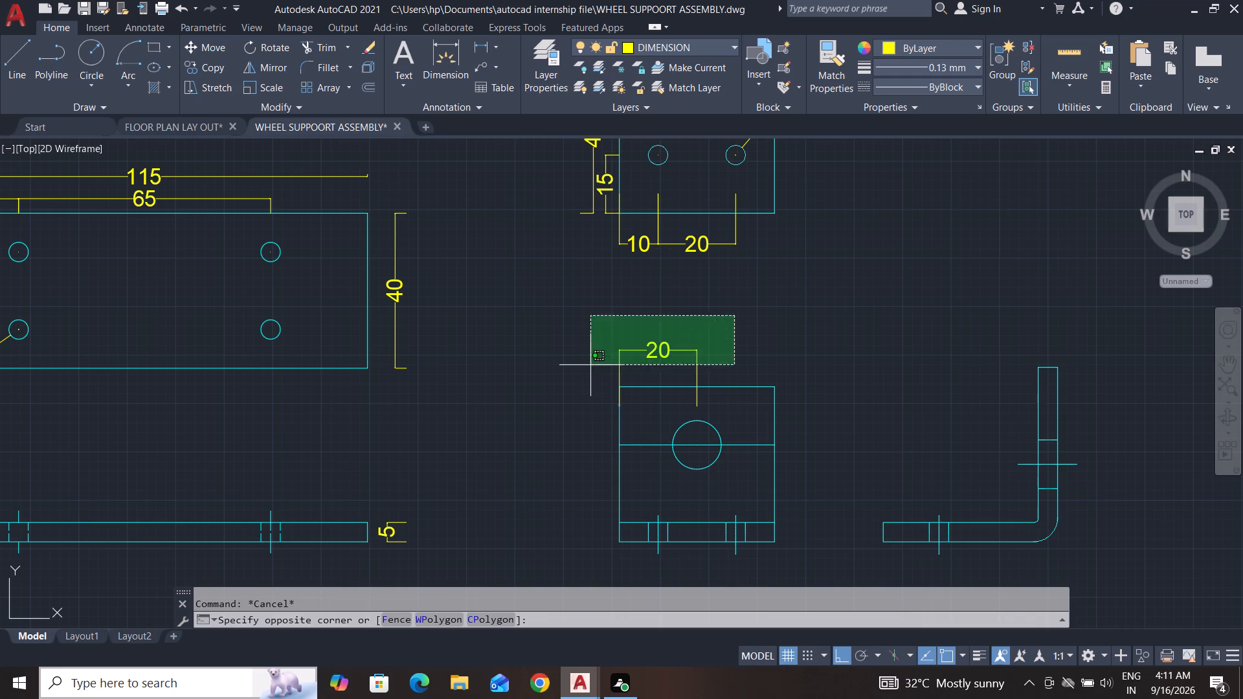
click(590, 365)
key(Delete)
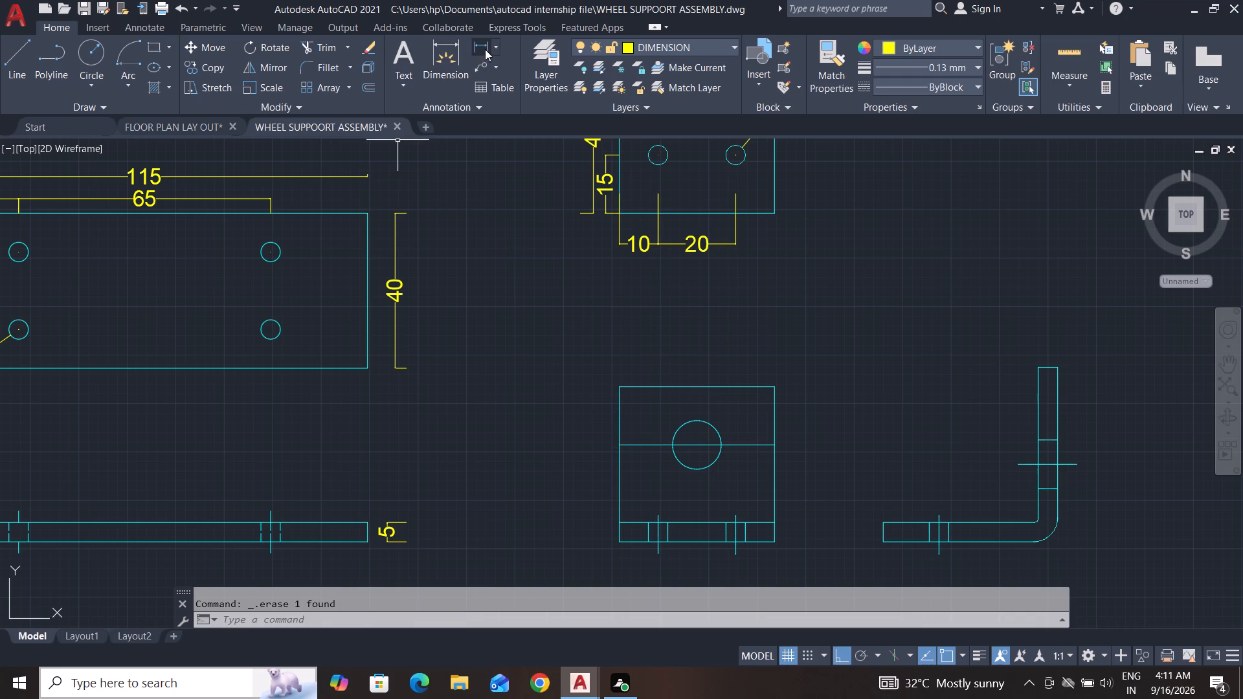
Dimension the horizontal distance from the large hole's centre to the bracket front view's left edge, placed just above the view.
click(485, 49)
click(694, 445)
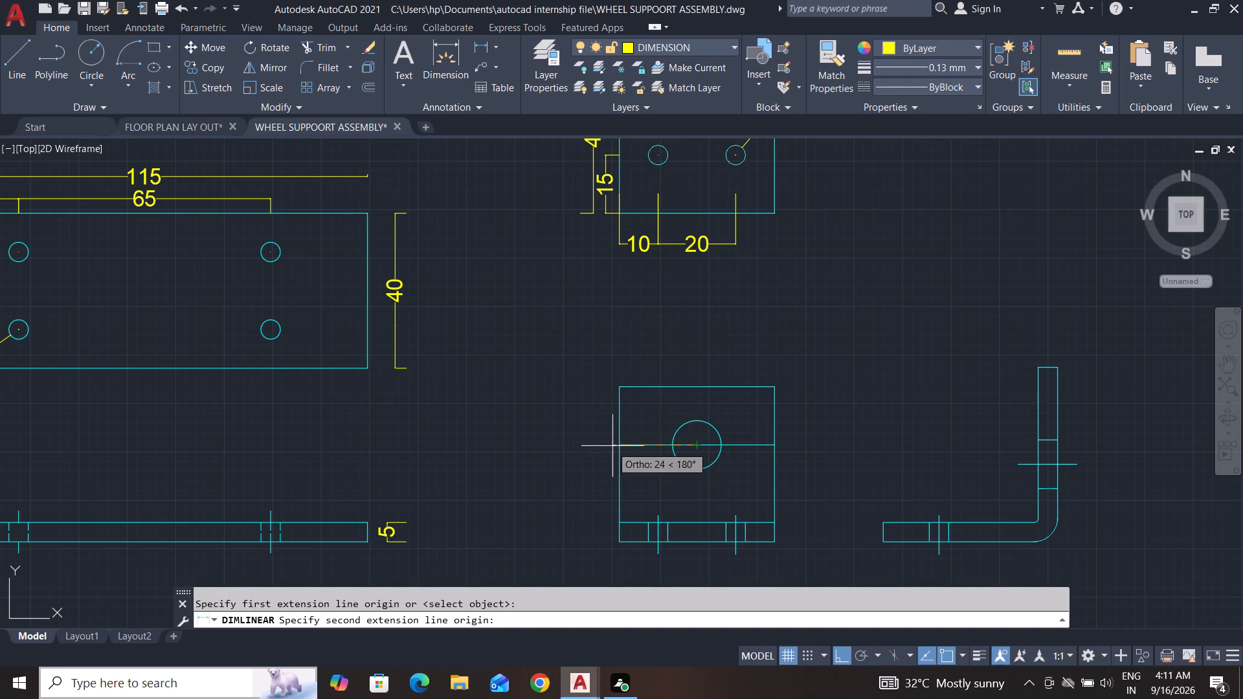
click(623, 446)
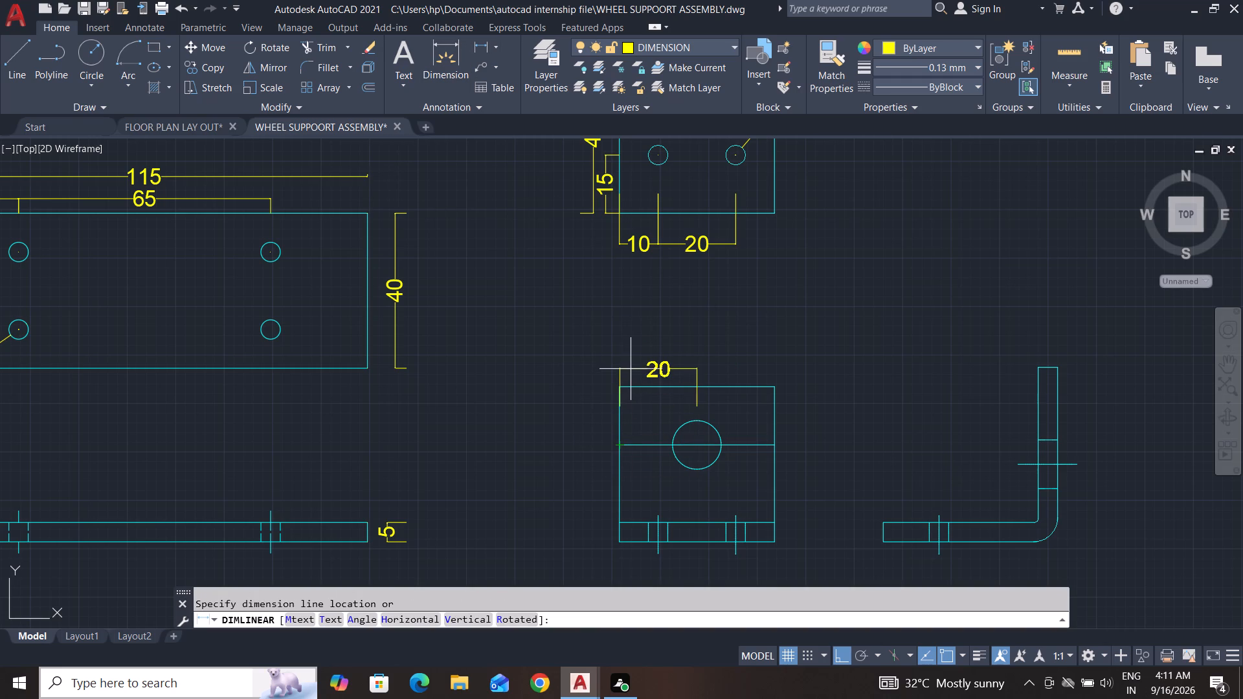
click(631, 365)
Dimension the vertical distance from the offset line's left end to the bracket's top-left corner, placed left of the view.
key(space)
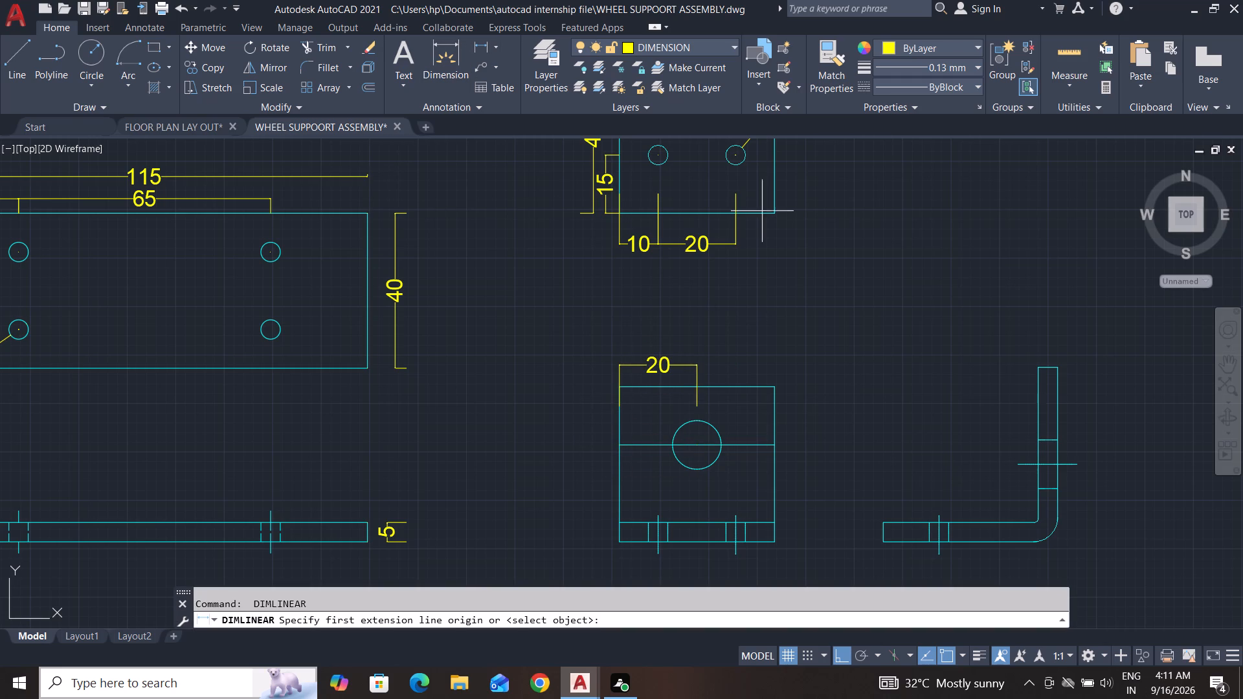
click(620, 448)
click(621, 390)
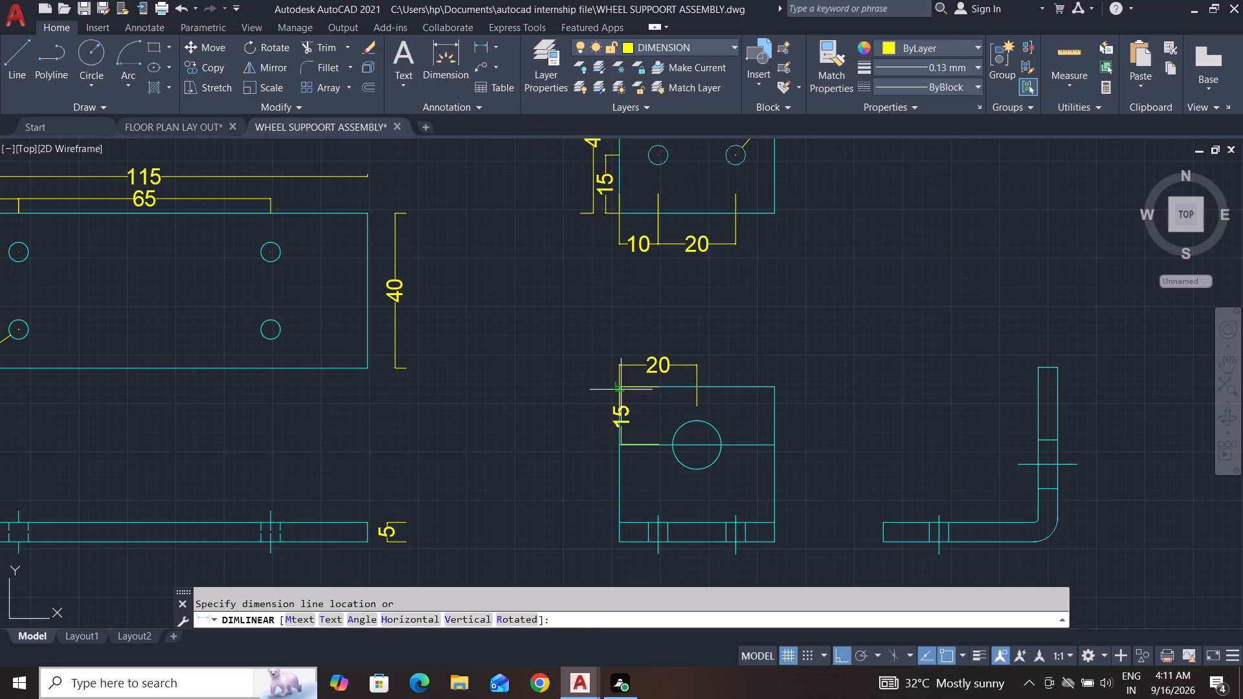
click(591, 401)
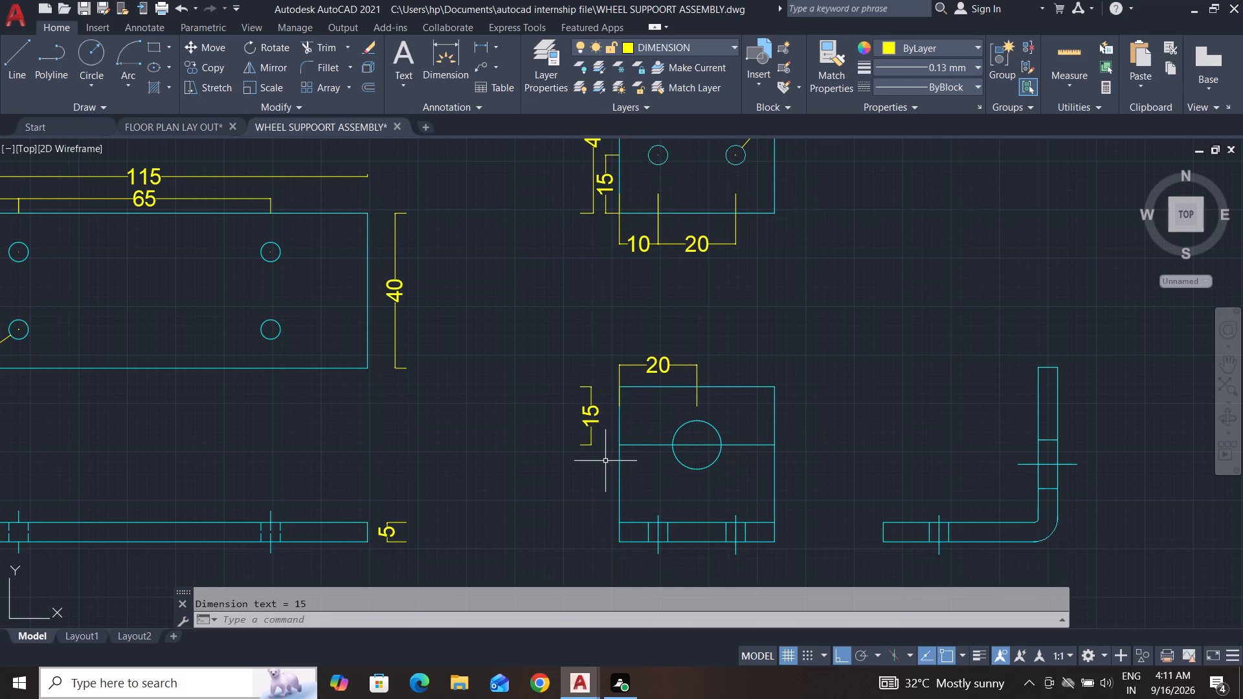
key(Escape)
key(Escape)
key(Escape)
key(Escape)
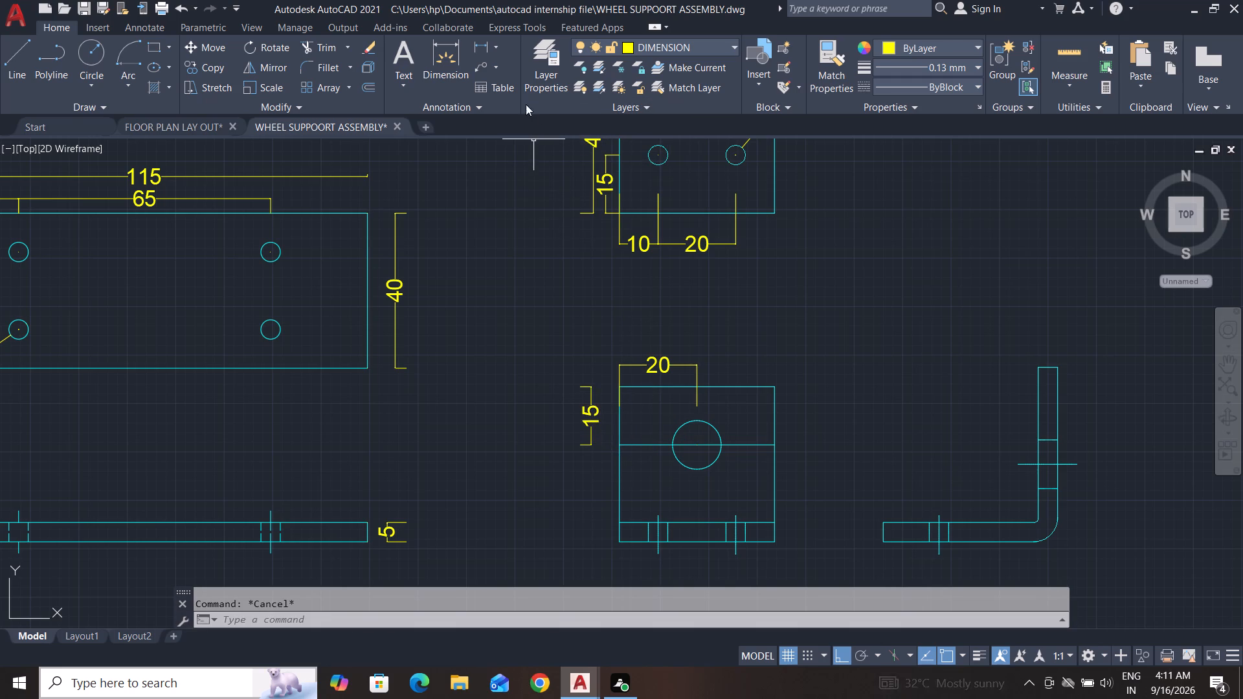
Dimension the bracket front view's overall height, aligned with the vertical hole-position dimension on its left side.
click(477, 47)
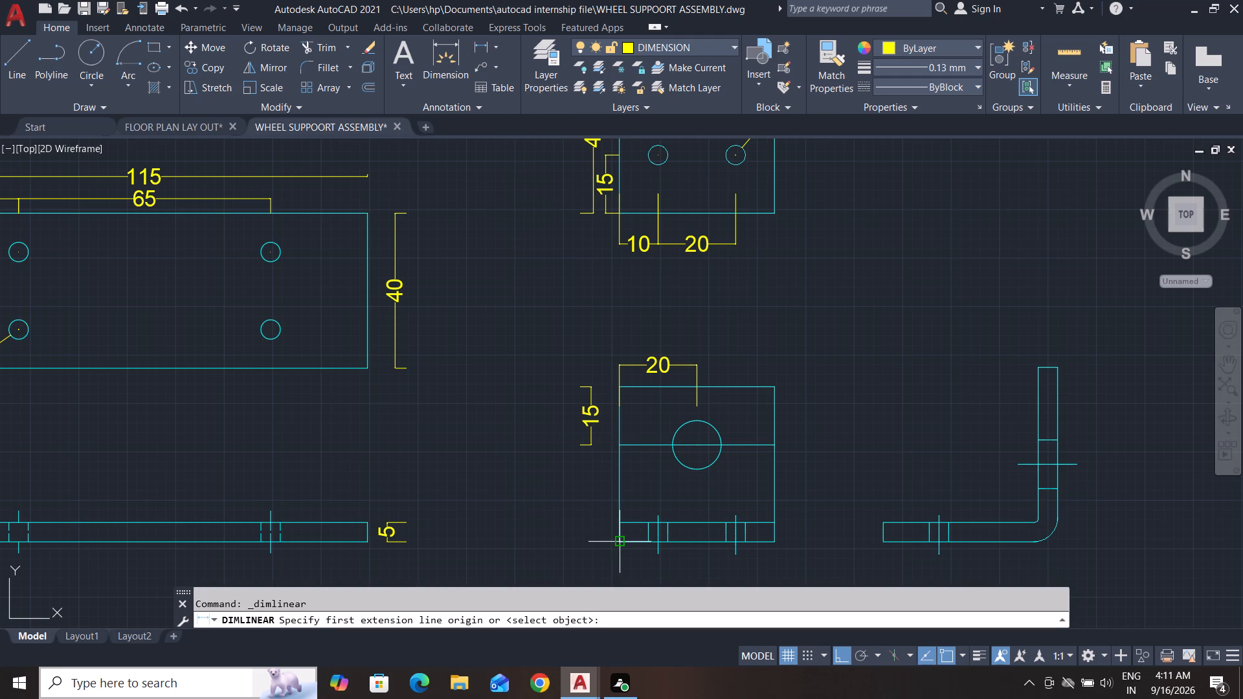
click(621, 542)
click(621, 386)
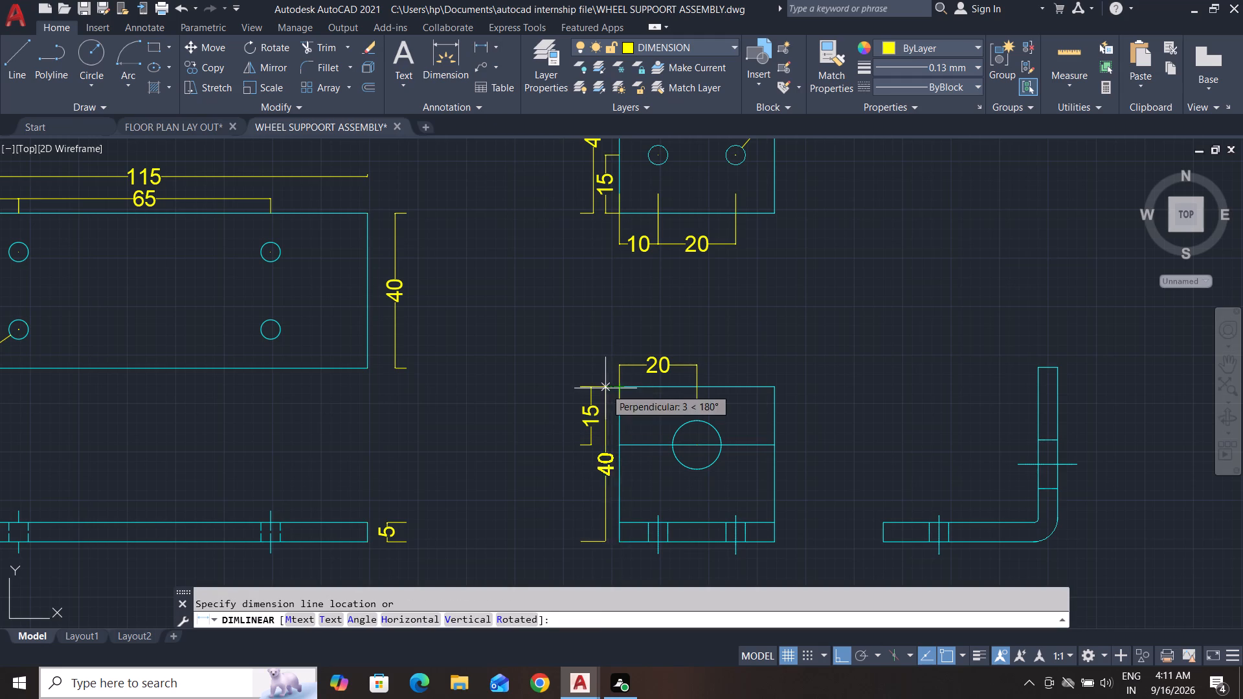
click(592, 386)
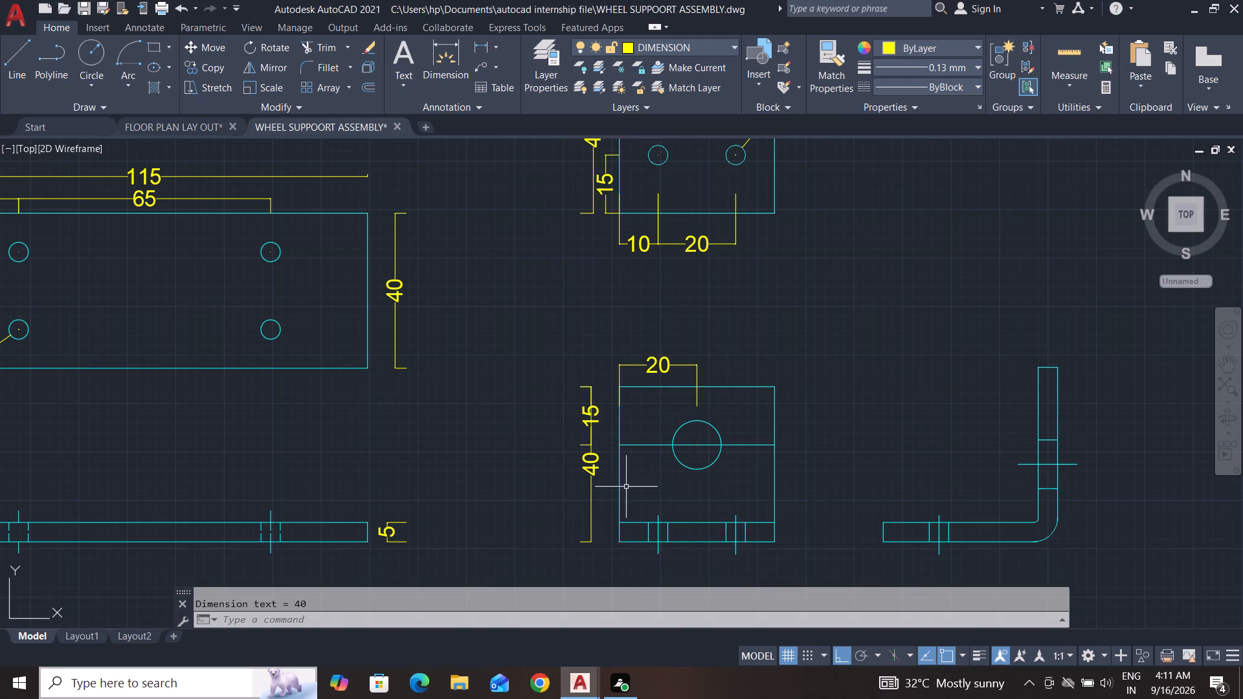
Dimension the bracket front view's overall width with a linear dimension placed just below the view.
middle_drag(696, 548, 679, 505)
click(480, 47)
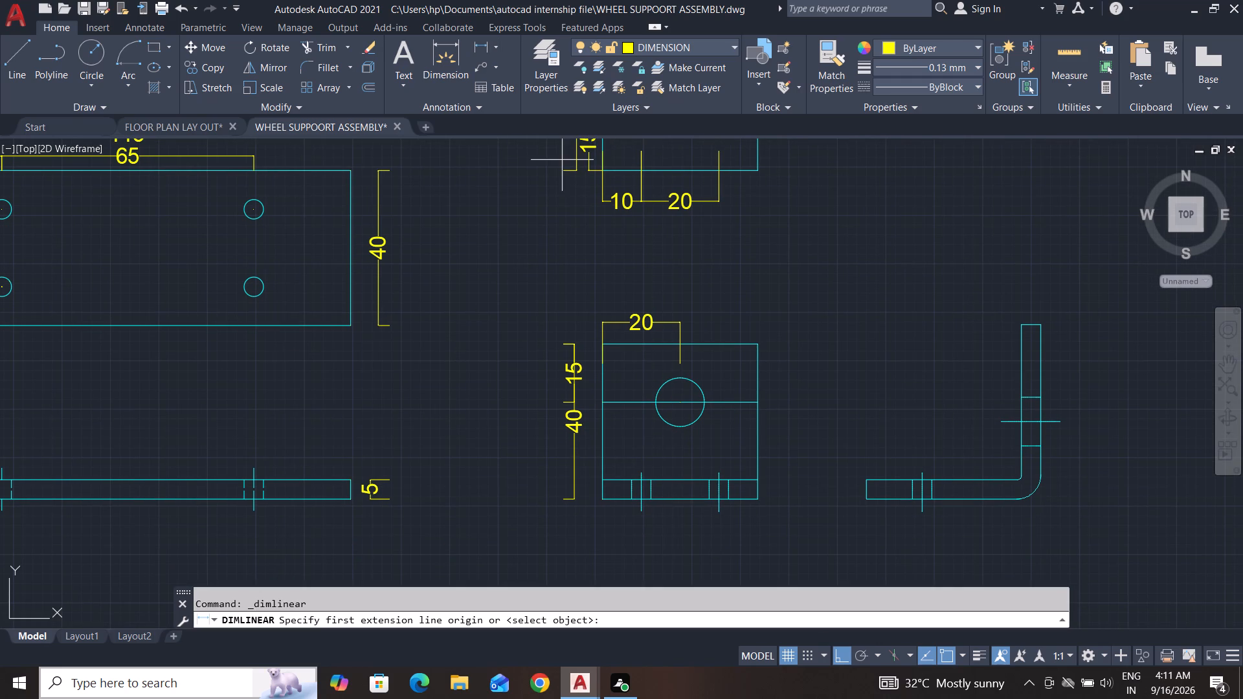
click(603, 498)
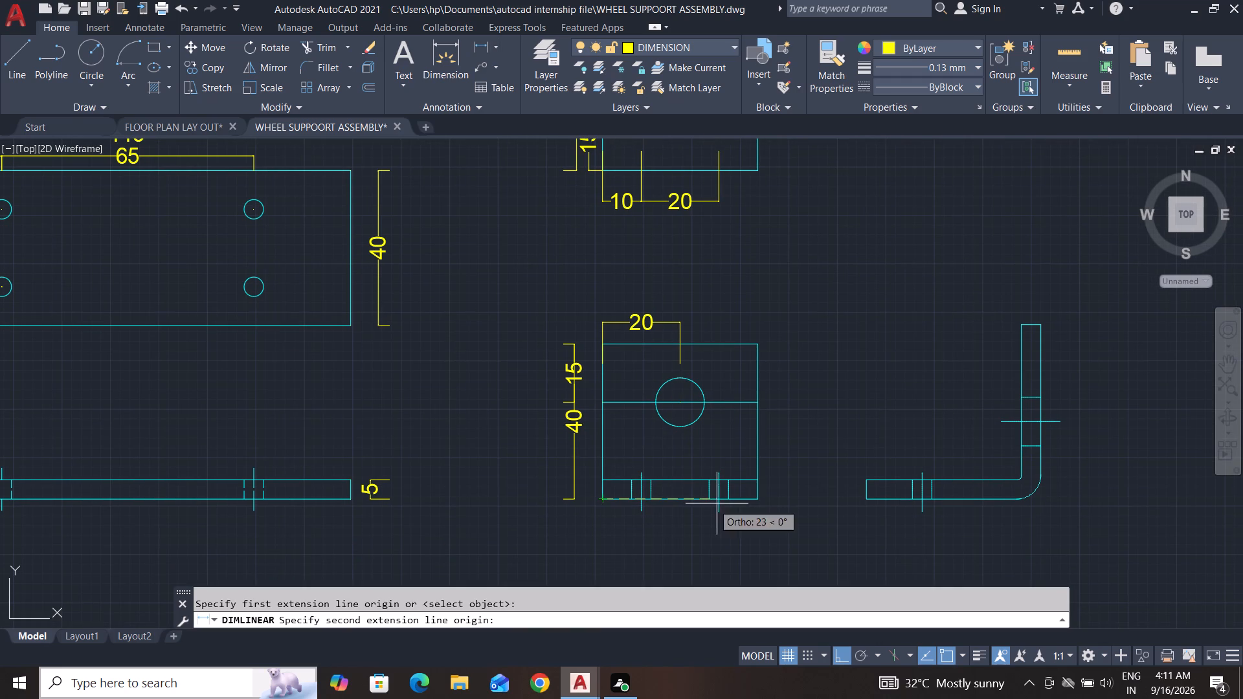
click(759, 500)
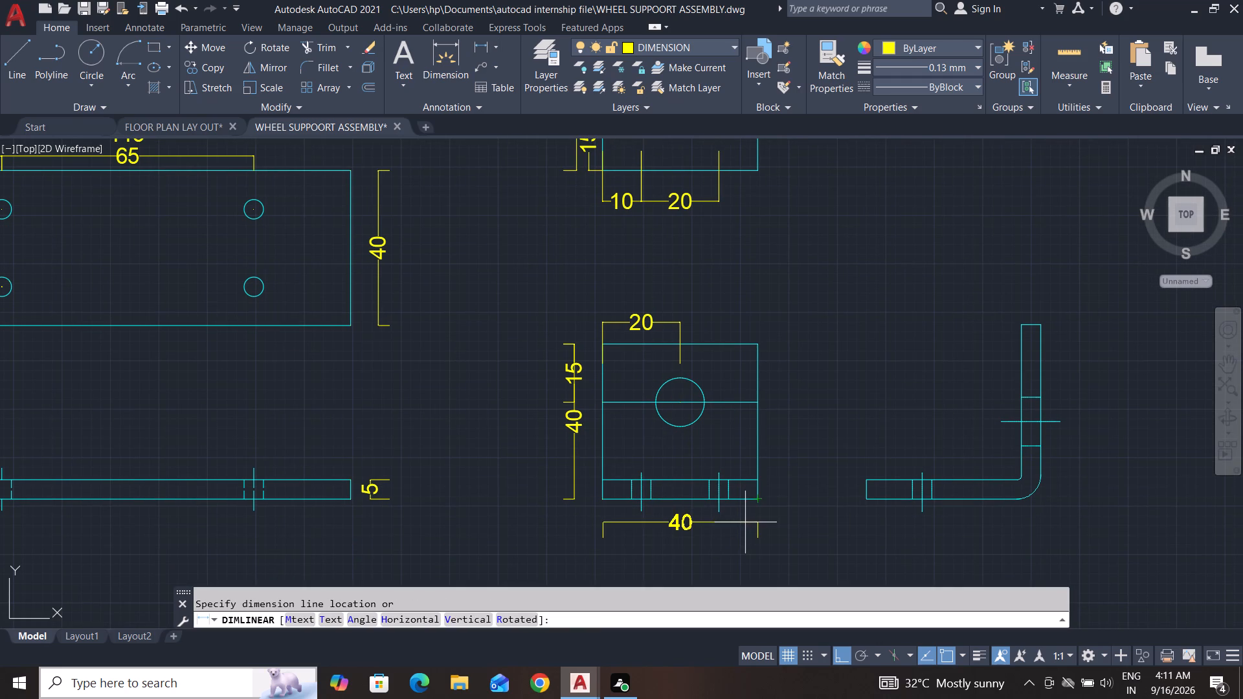
click(745, 522)
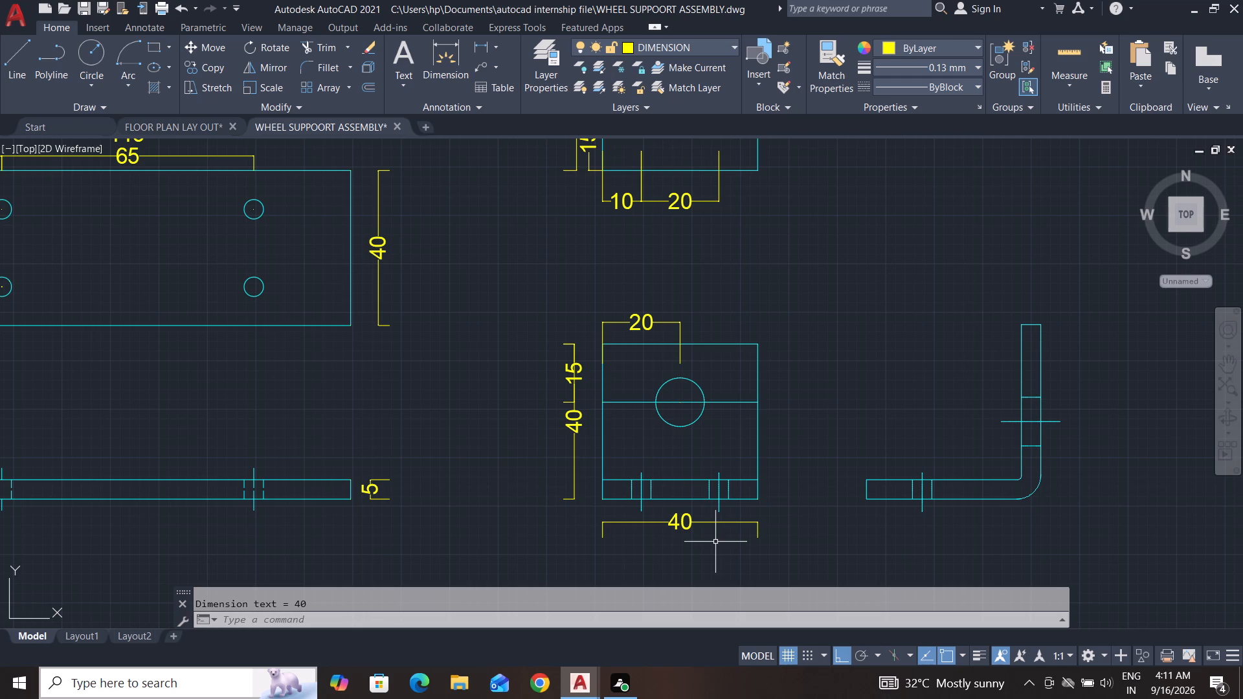
key(Escape)
key(Escape)
key(Escape)
Delete the horizontal offset line running through the bracket front view's large hole.
click(739, 394)
click(726, 430)
key(Delete)
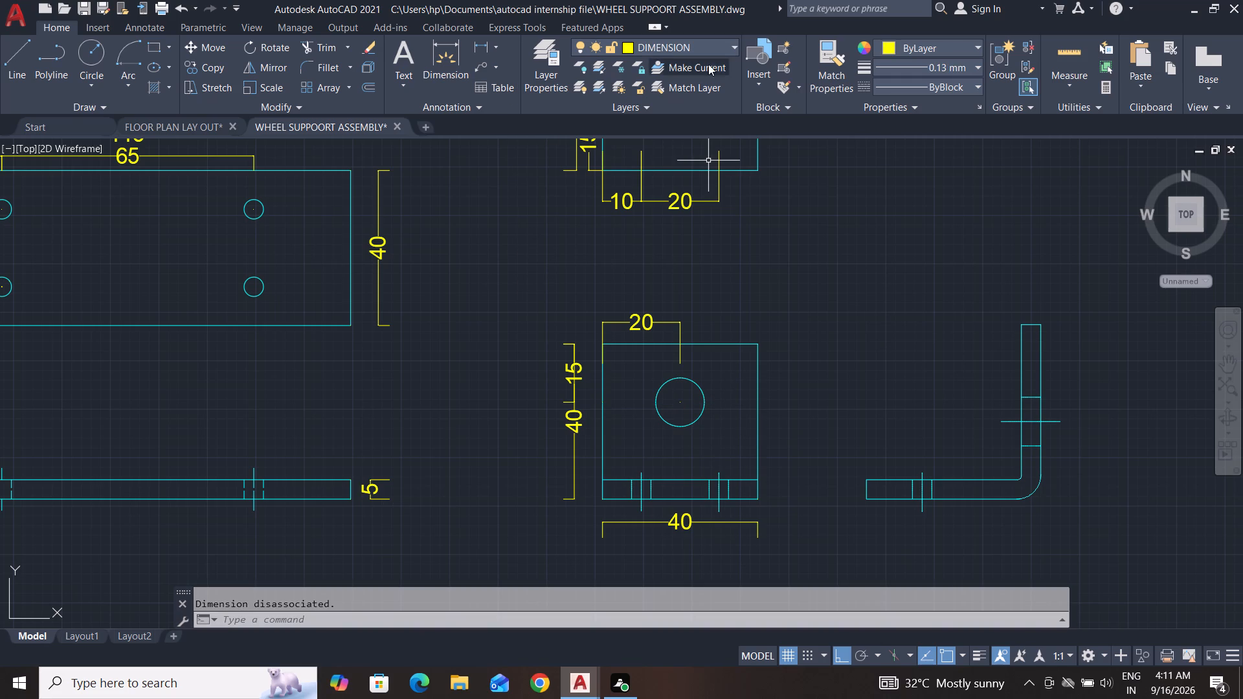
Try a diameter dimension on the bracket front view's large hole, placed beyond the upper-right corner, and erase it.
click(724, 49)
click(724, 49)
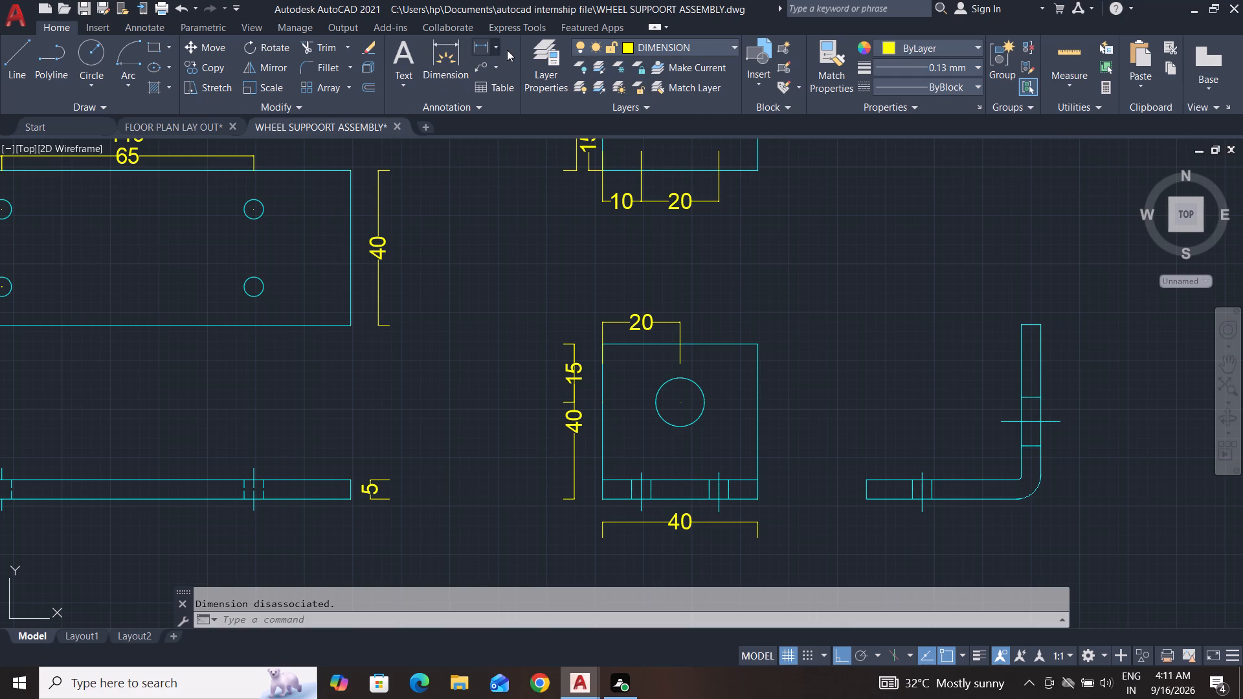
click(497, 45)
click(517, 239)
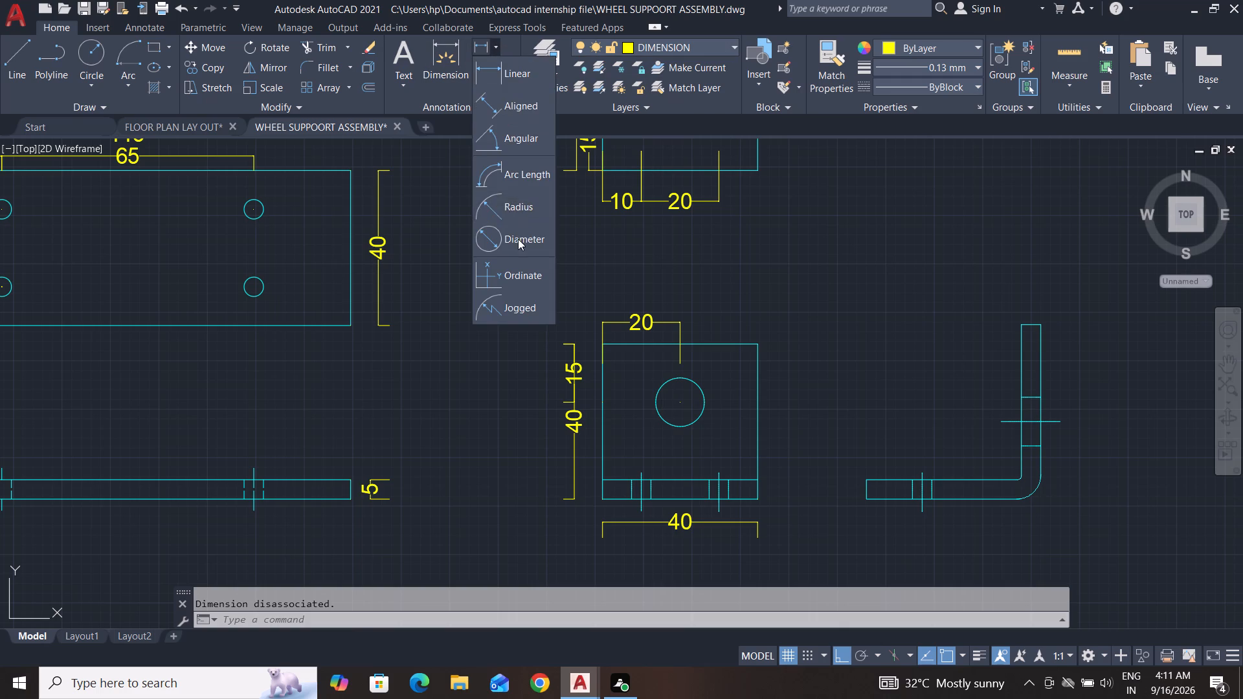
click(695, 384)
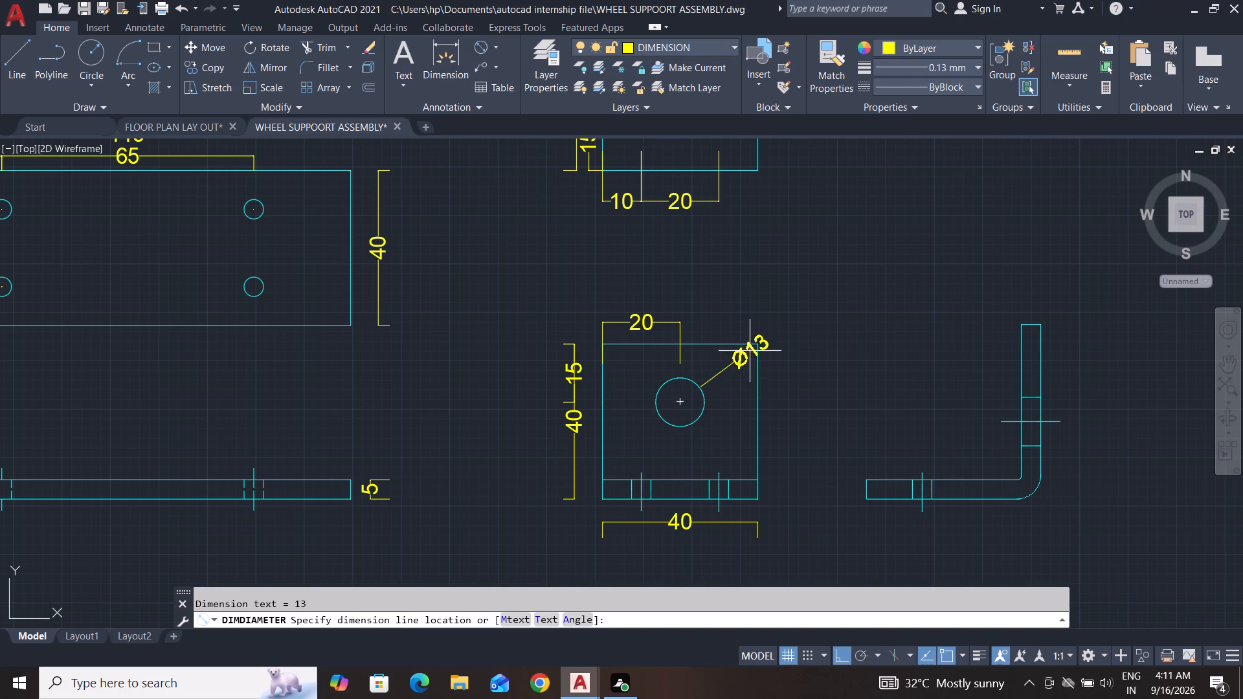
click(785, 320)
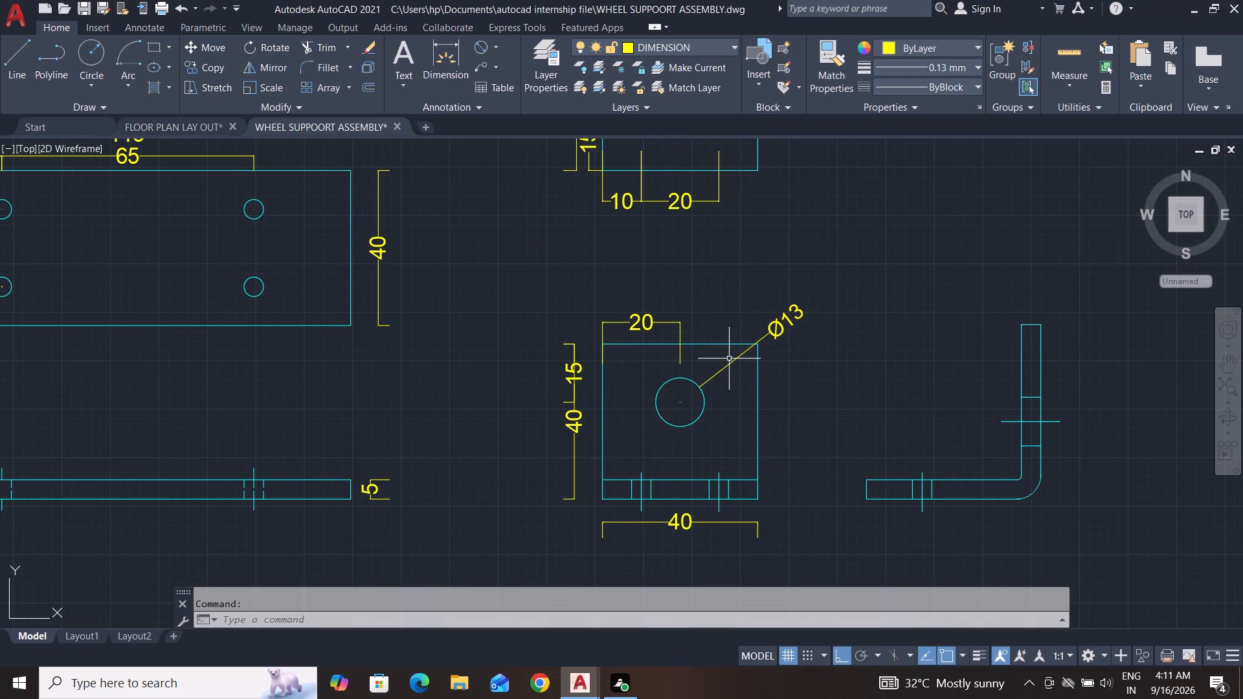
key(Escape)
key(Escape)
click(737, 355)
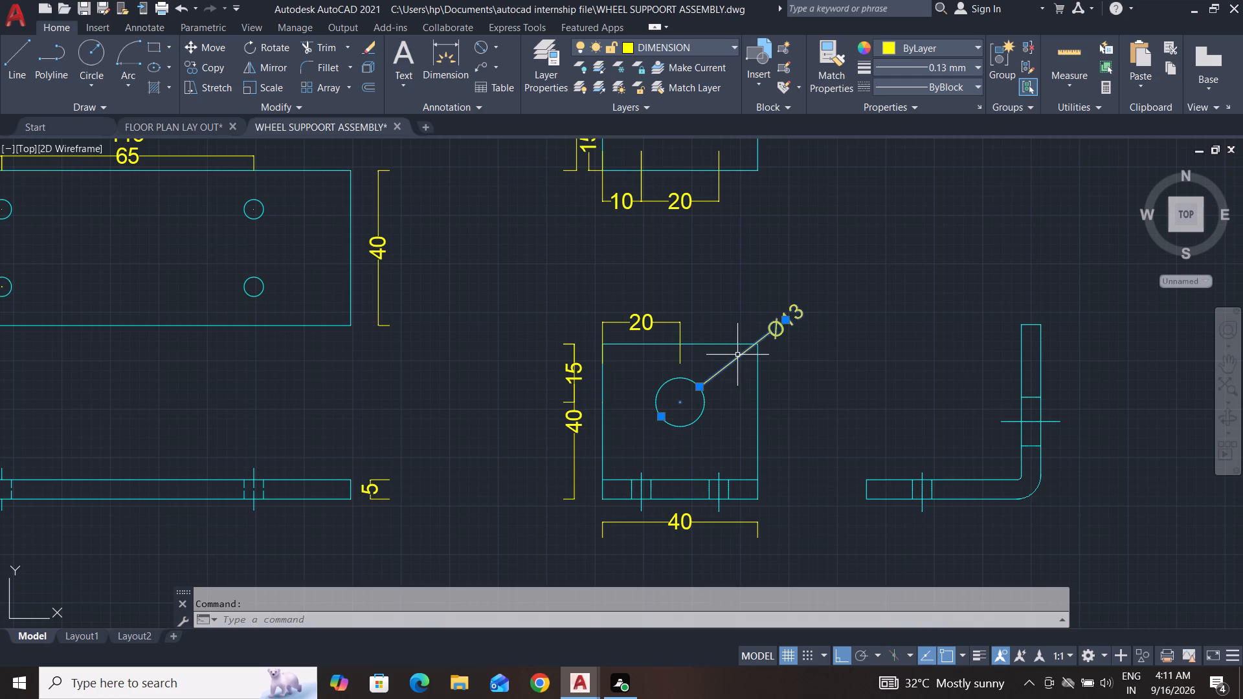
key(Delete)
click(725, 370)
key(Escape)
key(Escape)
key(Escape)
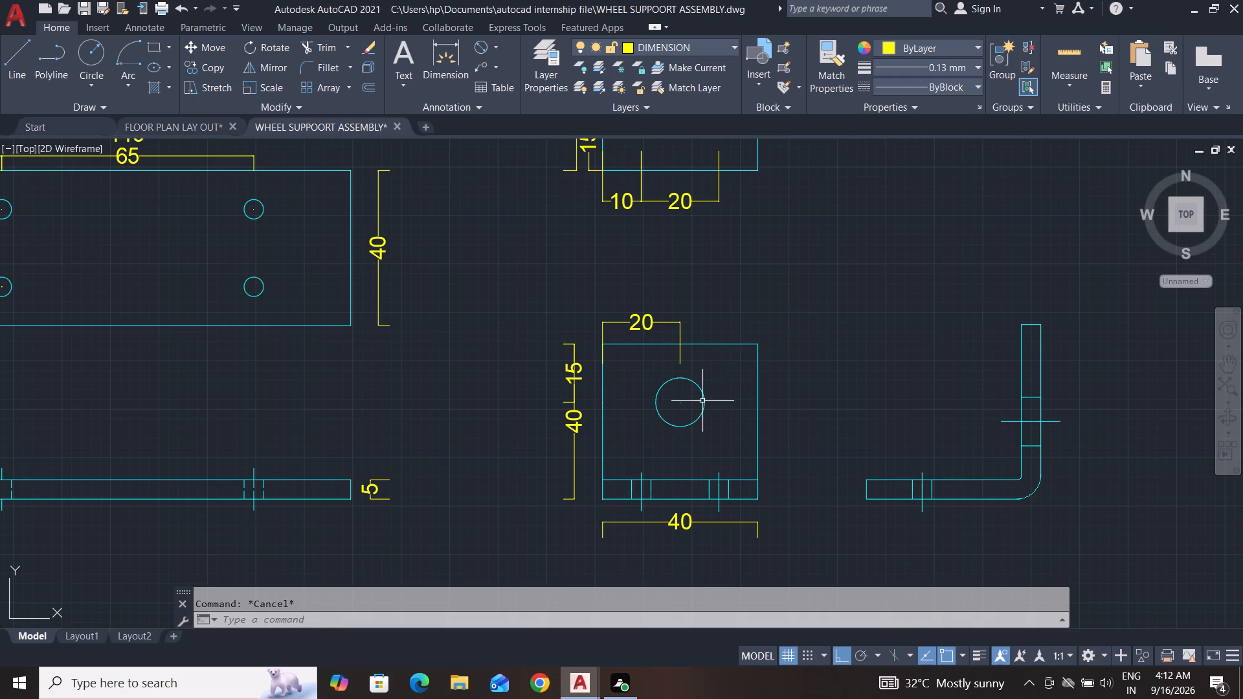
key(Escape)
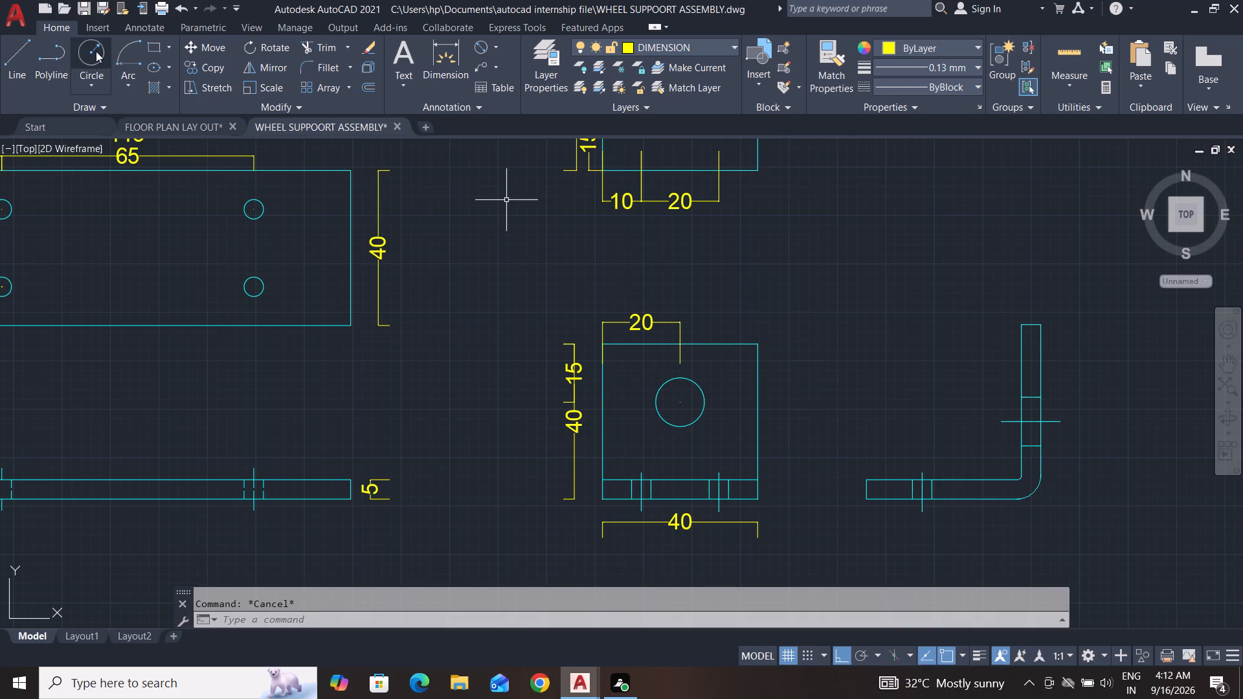
Draw a circle of radius 5 concentric with the bracket front view's large hole.
click(96, 51)
click(677, 403)
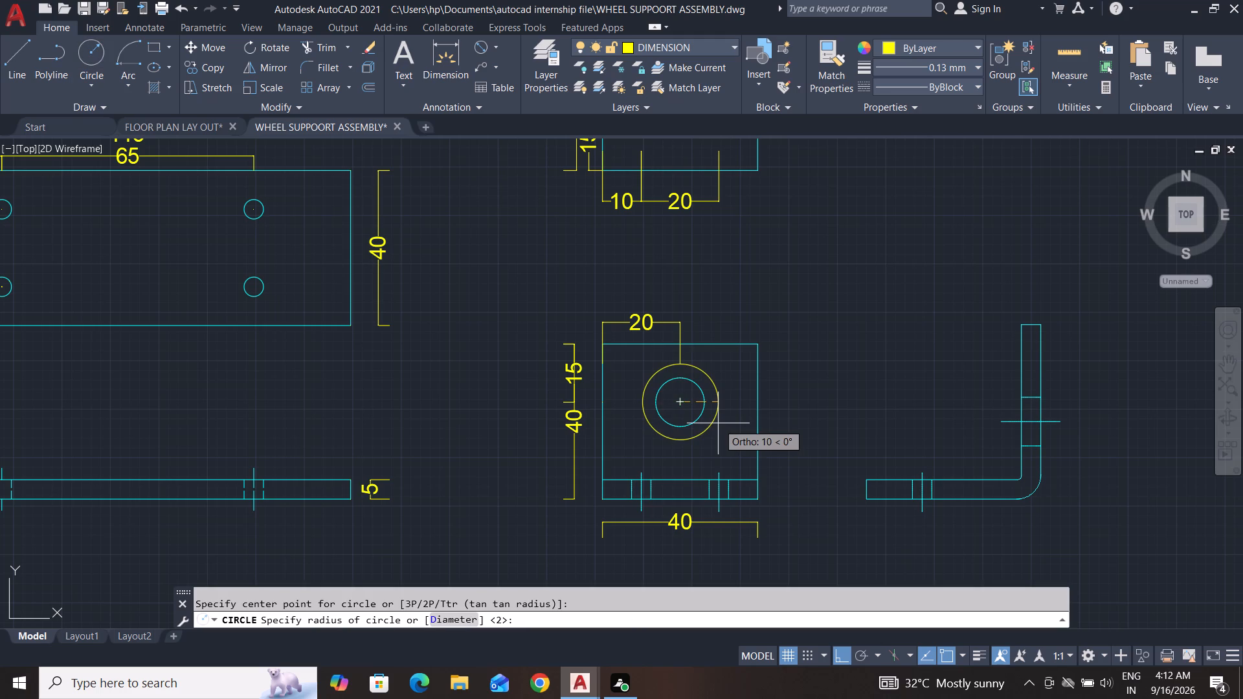
key(5)
key(Return)
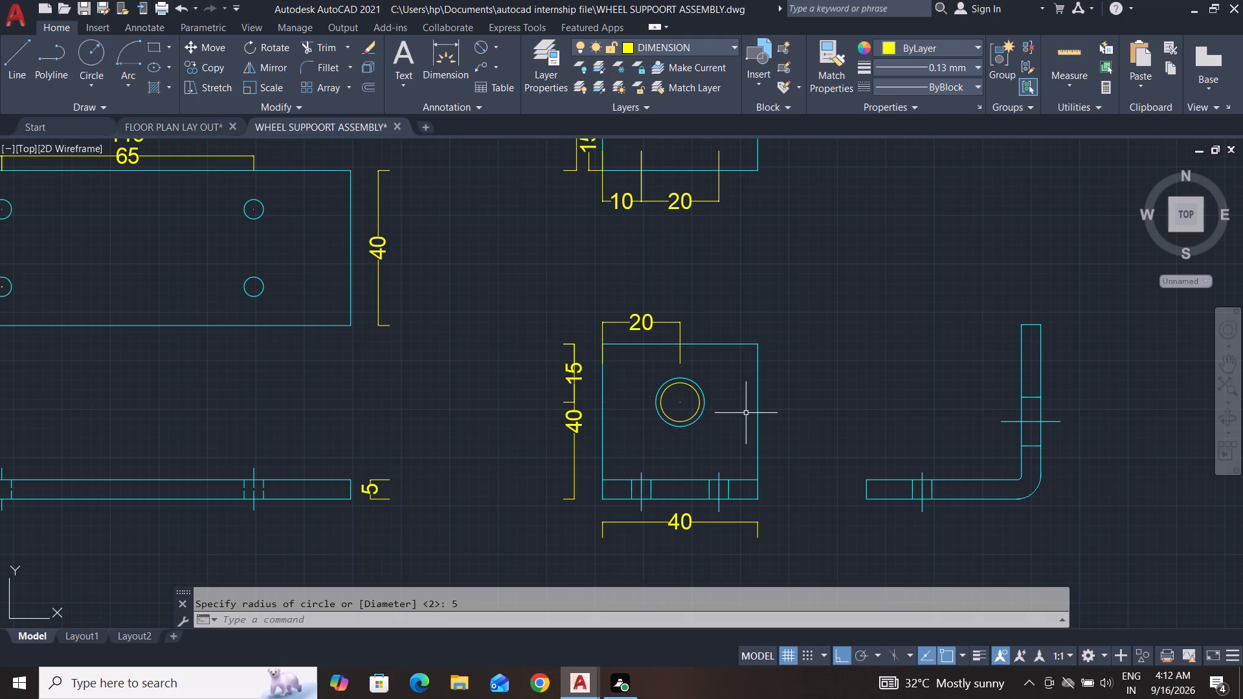
Match the properties of the new inner circle in the bracket front view to the original outer hole circle.
text(MATCH)
key(Return)
scroll(698, 412, up, 3)
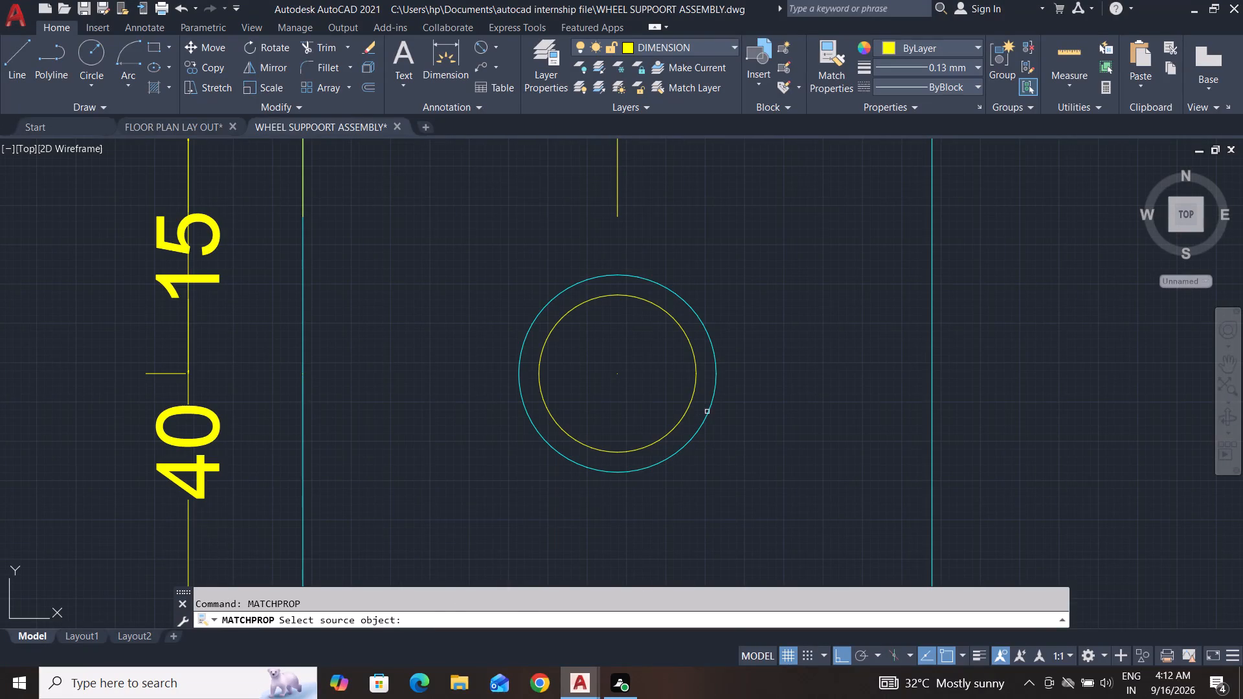
click(709, 412)
click(690, 397)
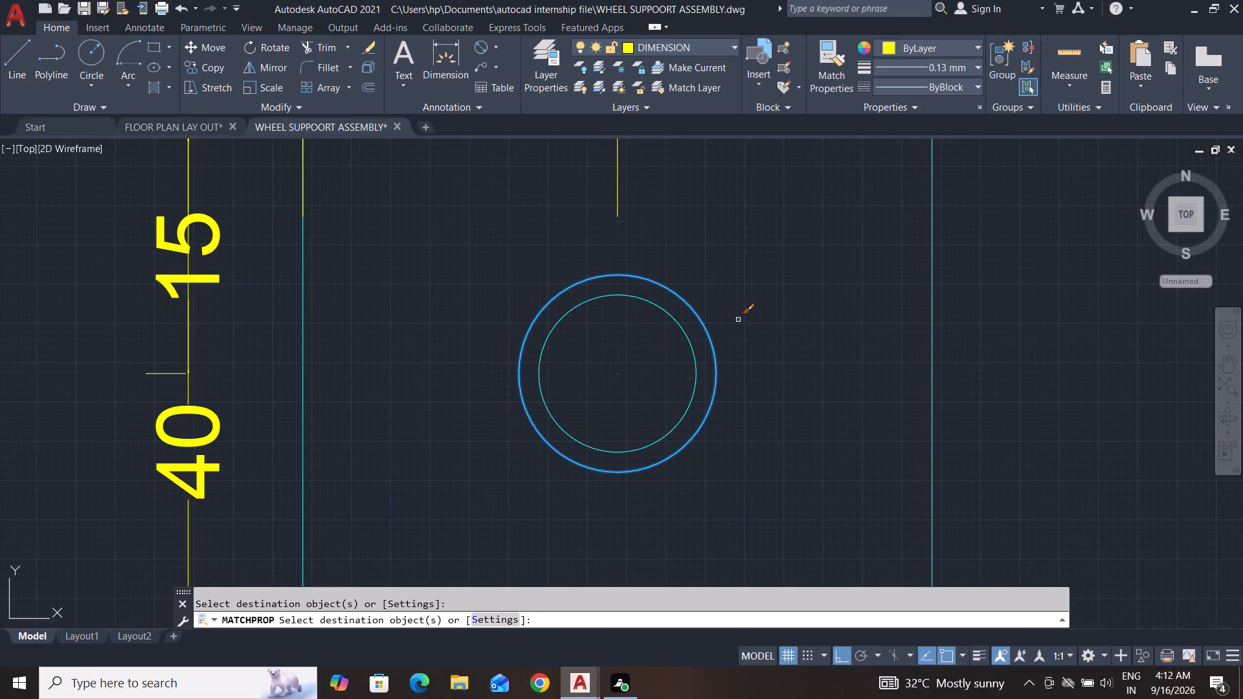
key(Escape)
key(Escape)
key(Escape)
Delete the original outer hole circle from the bracket front view, keeping the inner radius 5 circle.
click(735, 297)
click(713, 380)
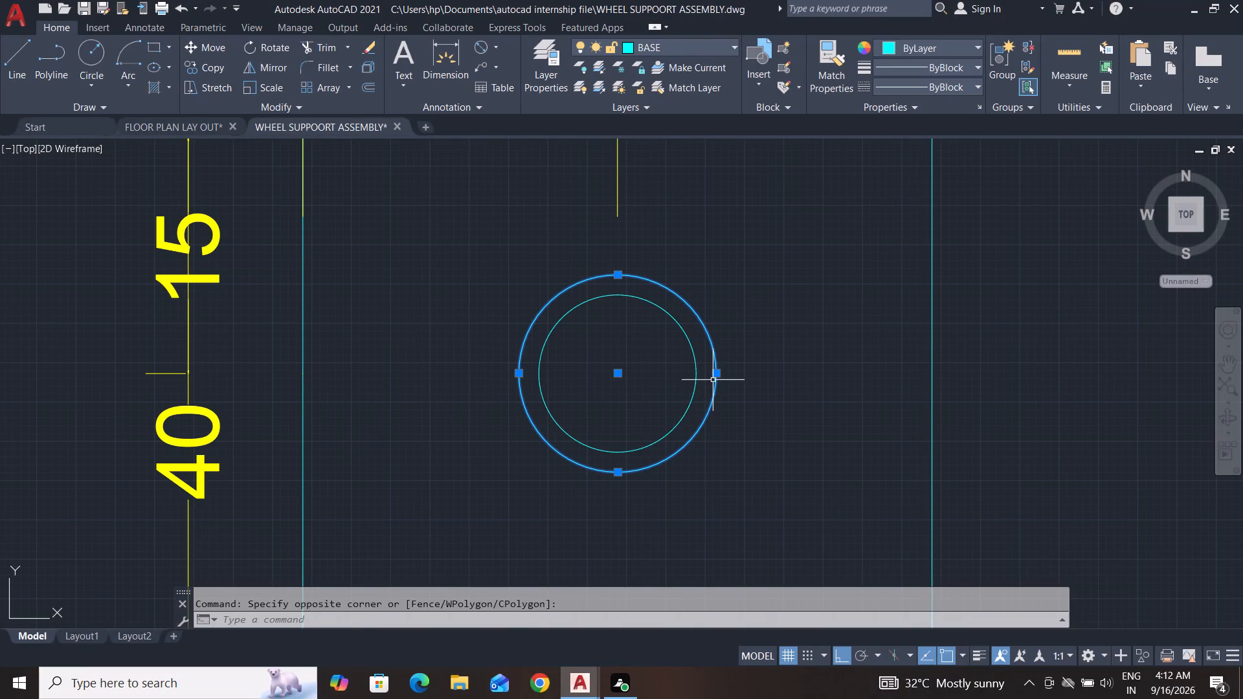
key(Delete)
scroll(713, 405, down, 4)
key(Escape)
key(Escape)
key(Escape)
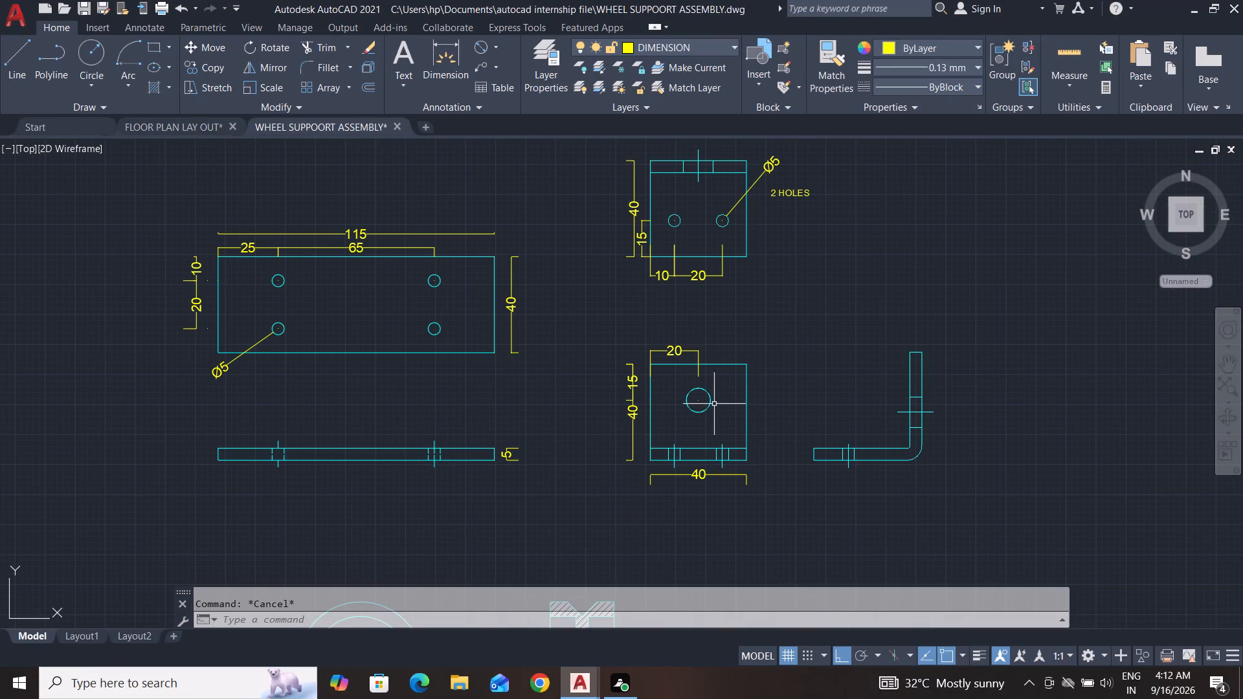
key(Escape)
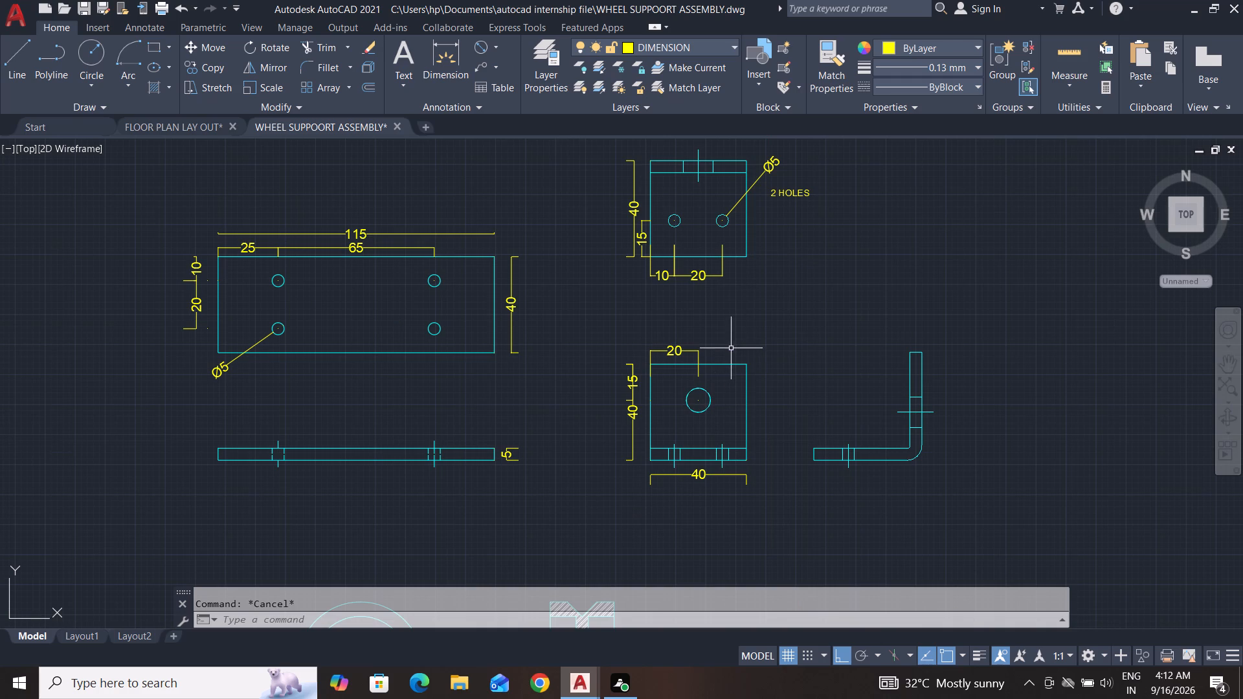
Delete the two edge lines of the large hole in both the bracket side view and the bracket top view.
scroll(724, 483, up, 4)
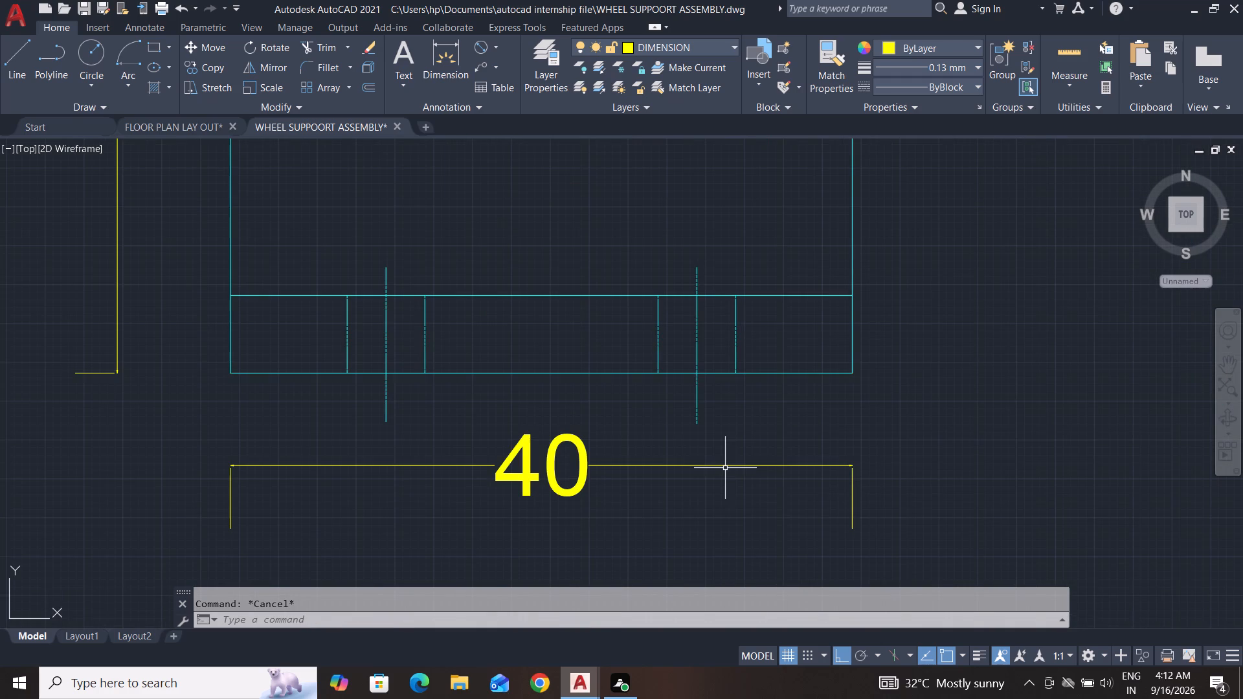
scroll(730, 373, up, 3)
scroll(730, 372, down, 7)
middle_drag(726, 362, 735, 397)
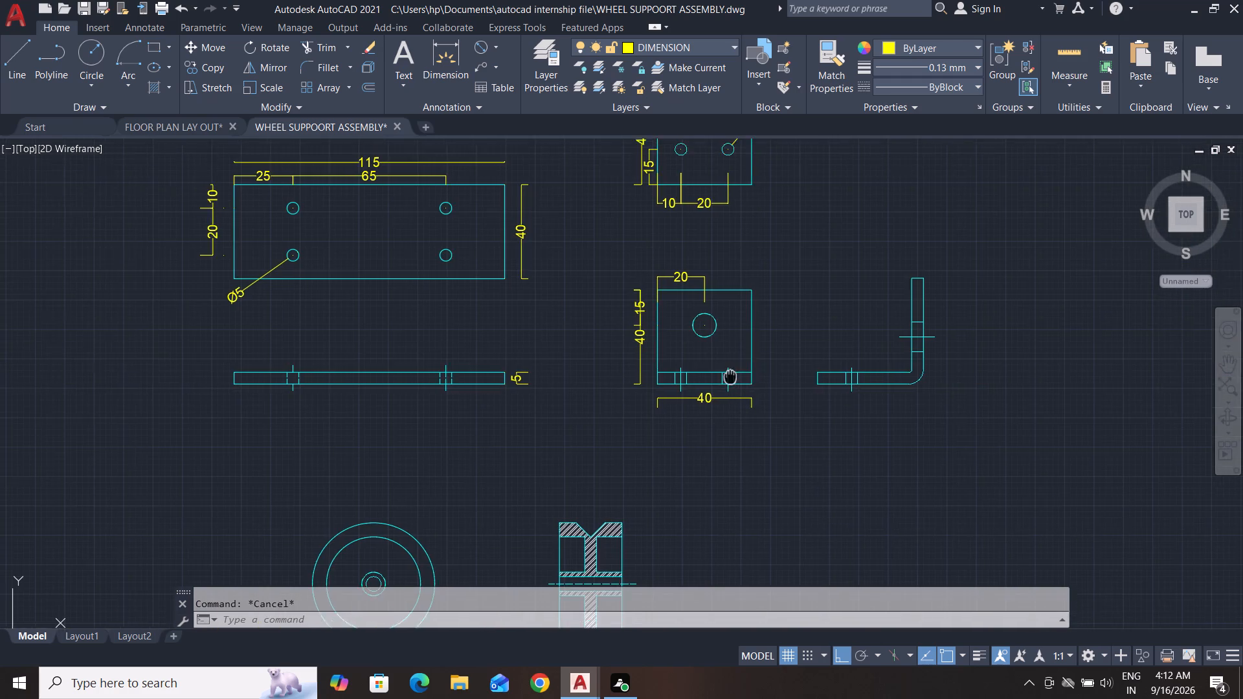
middle_drag(735, 397, 743, 464)
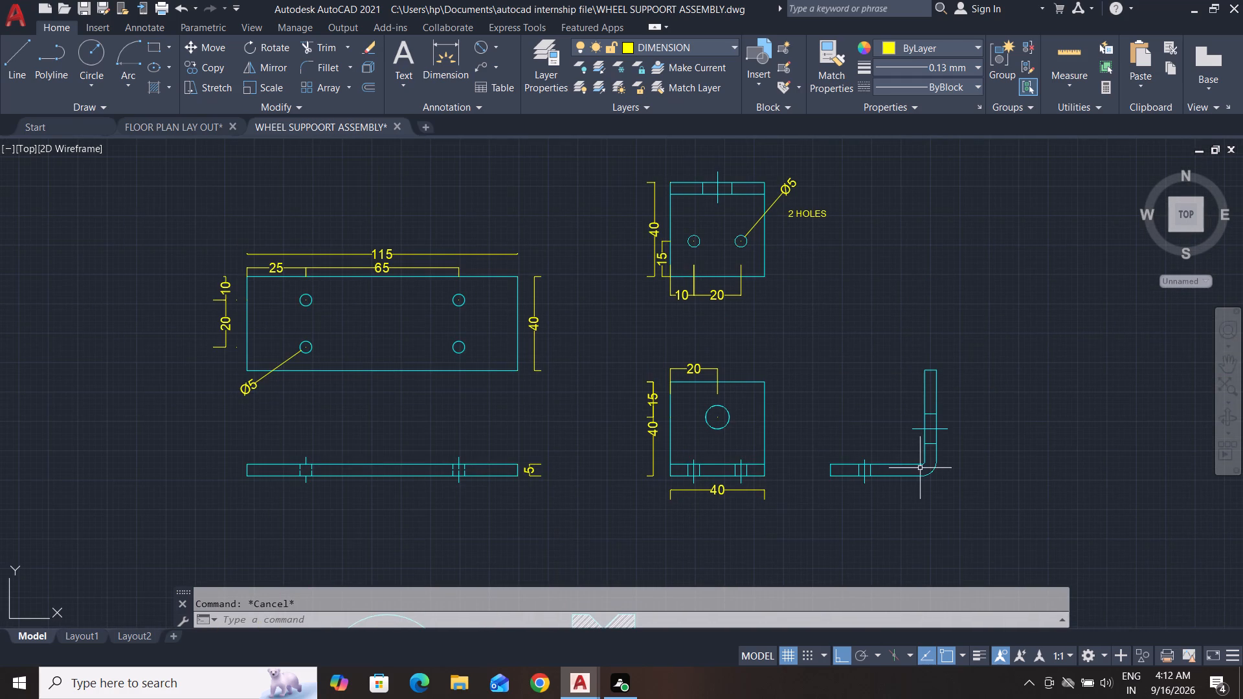
scroll(939, 456, up, 2)
click(912, 427)
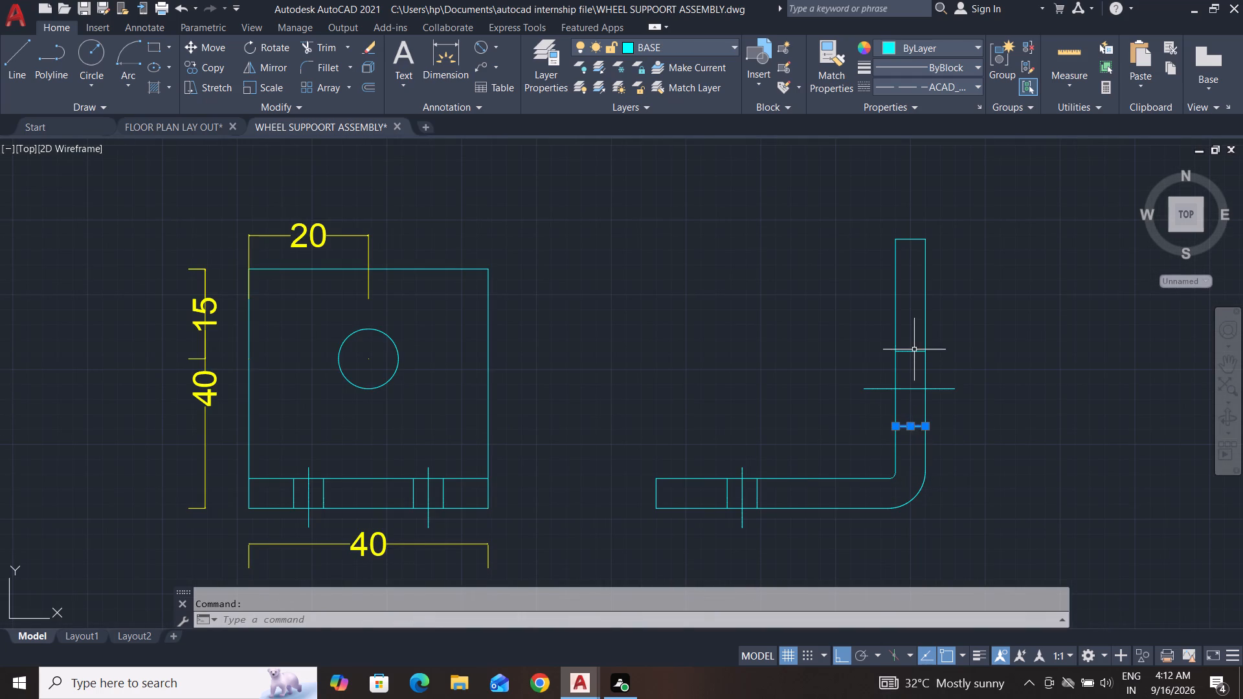
click(914, 349)
scroll(904, 412, down, 4)
scroll(800, 274, up, 4)
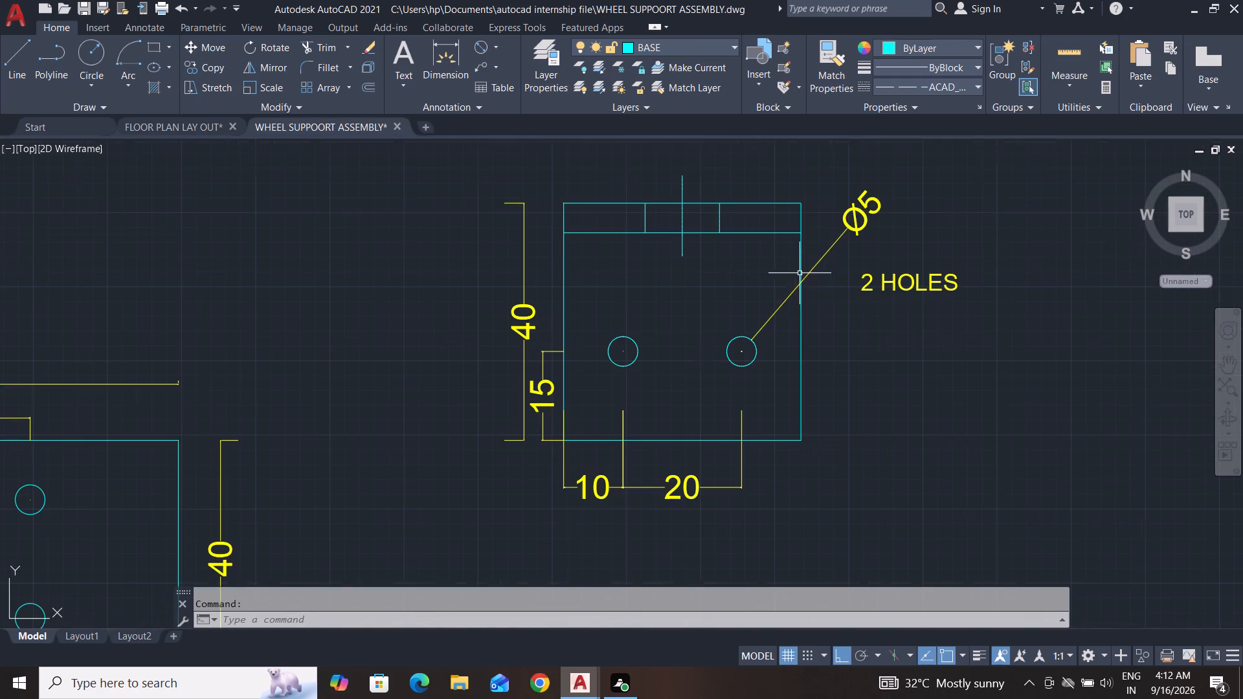
click(718, 214)
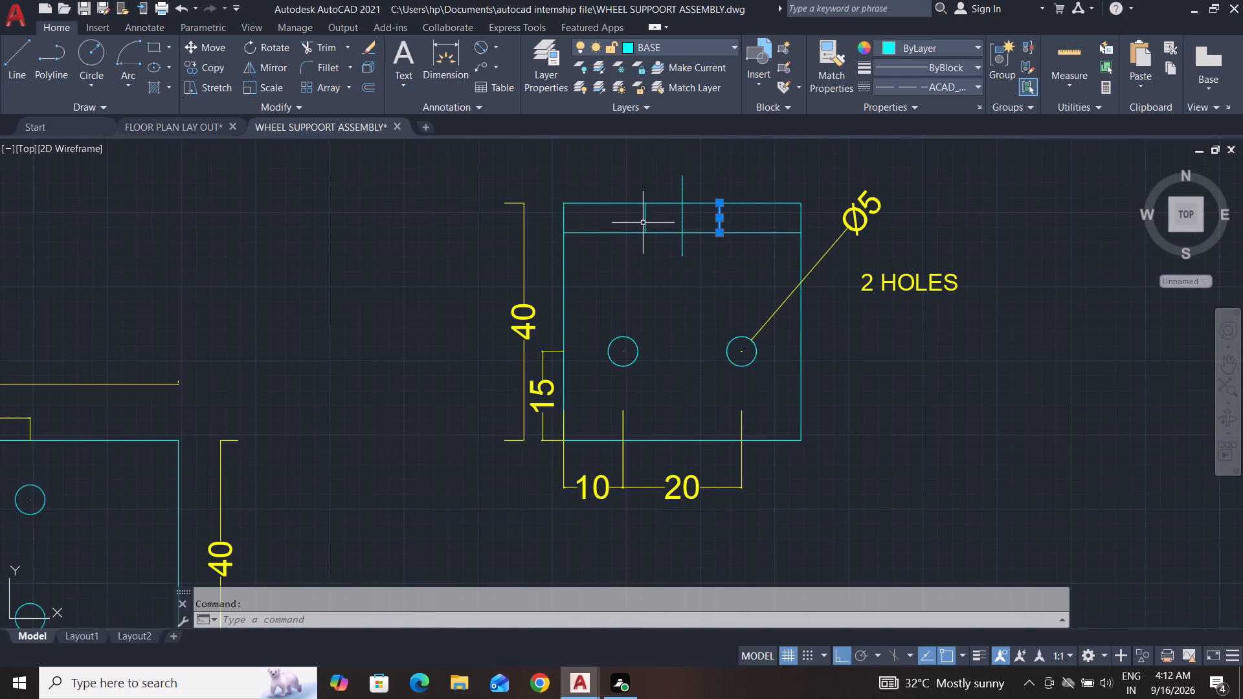
click(644, 223)
key(Delete)
scroll(652, 369, down, 4)
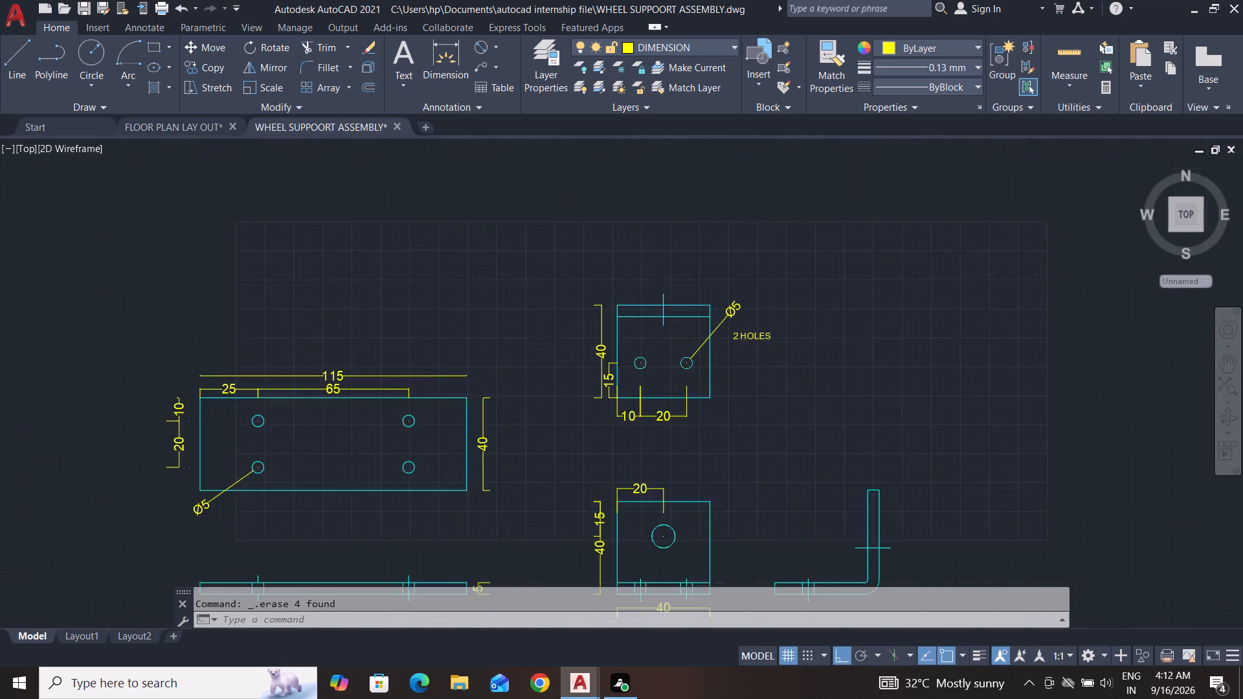
scroll(669, 447, up, 2)
key(Escape)
key(Escape)
Add a diameter dimension of Ø10 to the bracket front view's large hole, placed beyond the view's upper-right corner.
middle_drag(682, 520, 691, 480)
key(Escape)
key(Escape)
key(Escape)
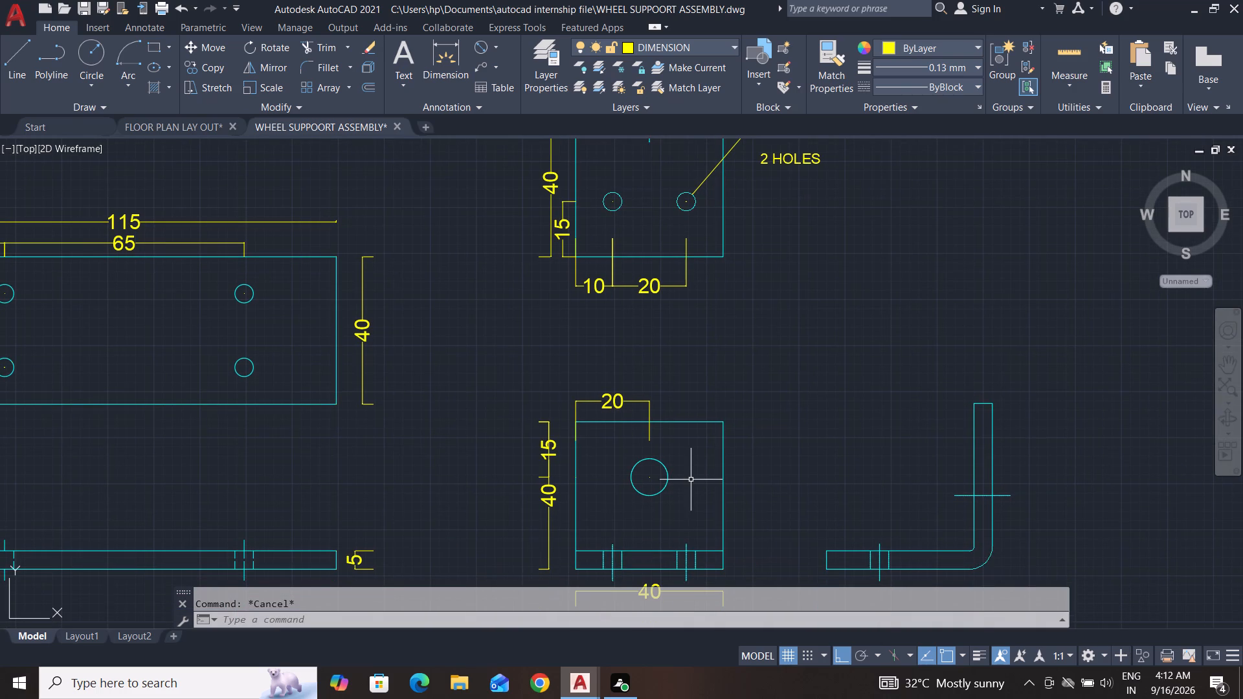
key(Escape)
key(Escape)
key(Escape)
key(Escape)
click(482, 52)
click(666, 472)
click(750, 389)
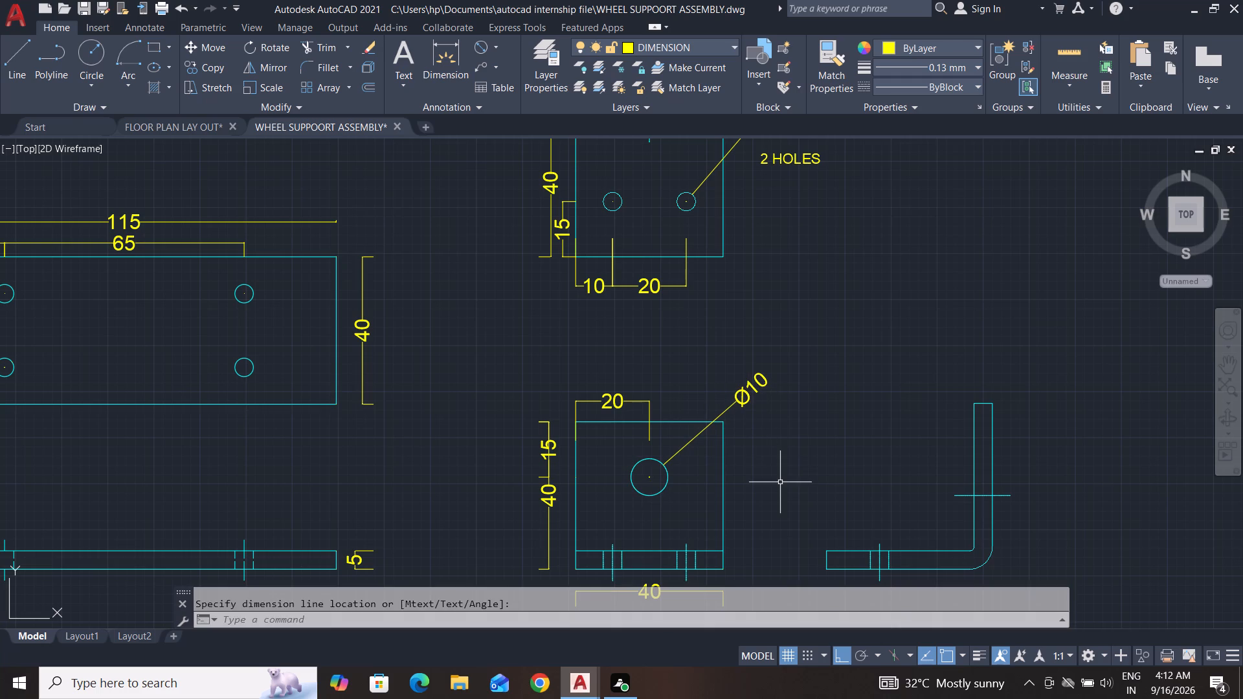
key(Escape)
key(Escape)
key(Escape)
key(Escape)
key(Escape)
key(Escape)
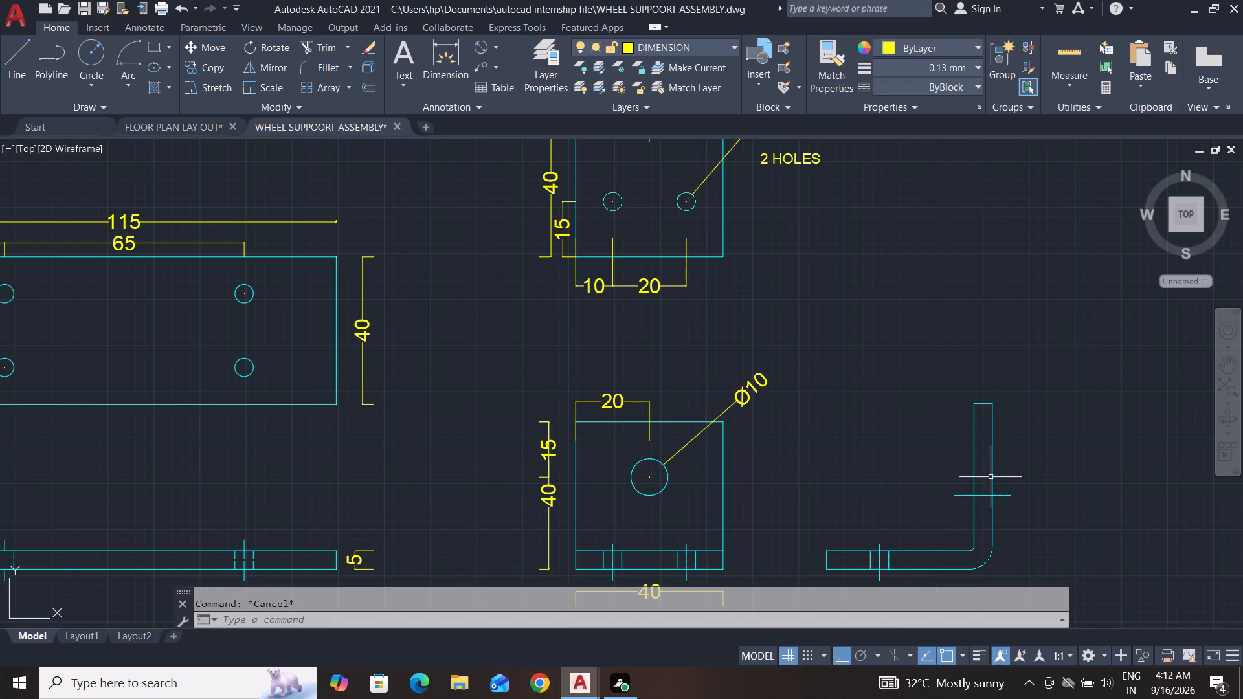
Delete the large hole's horizontal centre line from the bracket side view.
click(967, 496)
key(Delete)
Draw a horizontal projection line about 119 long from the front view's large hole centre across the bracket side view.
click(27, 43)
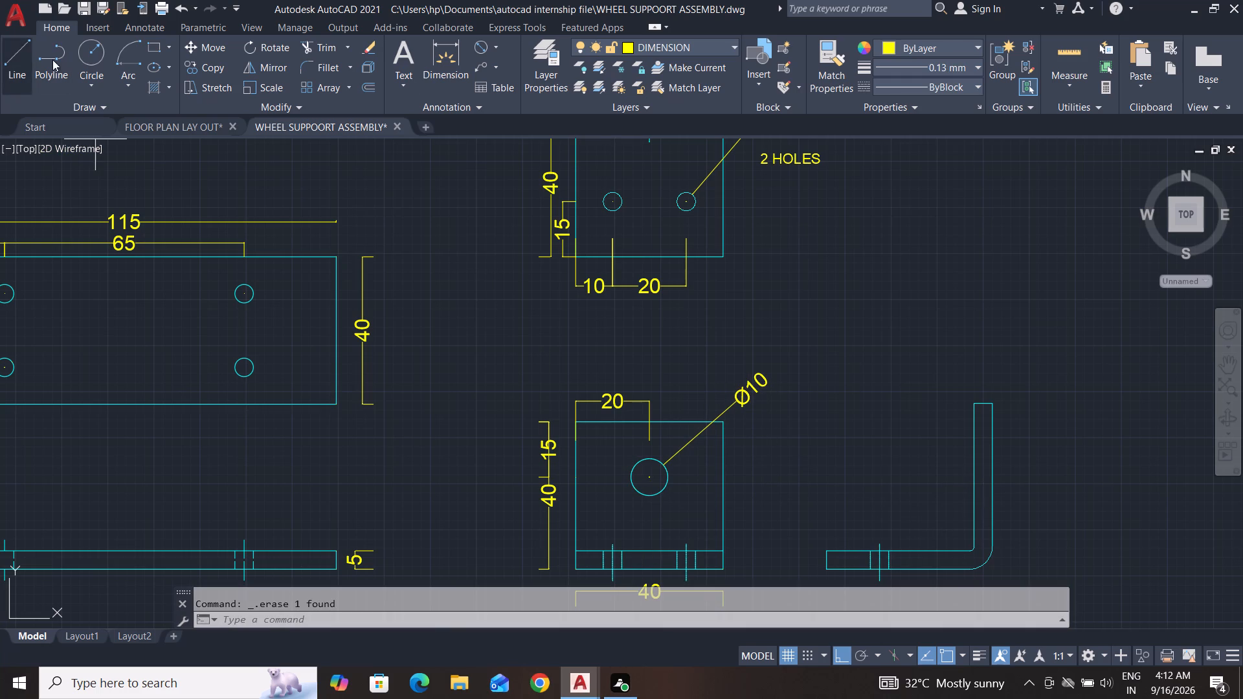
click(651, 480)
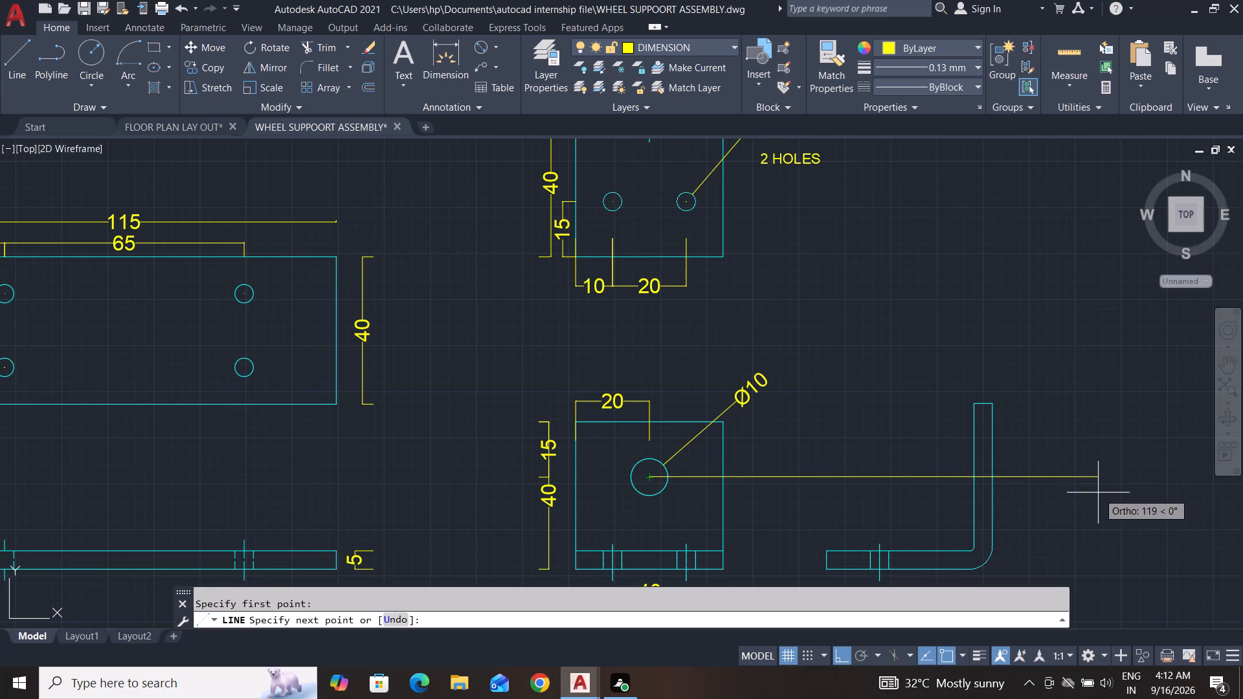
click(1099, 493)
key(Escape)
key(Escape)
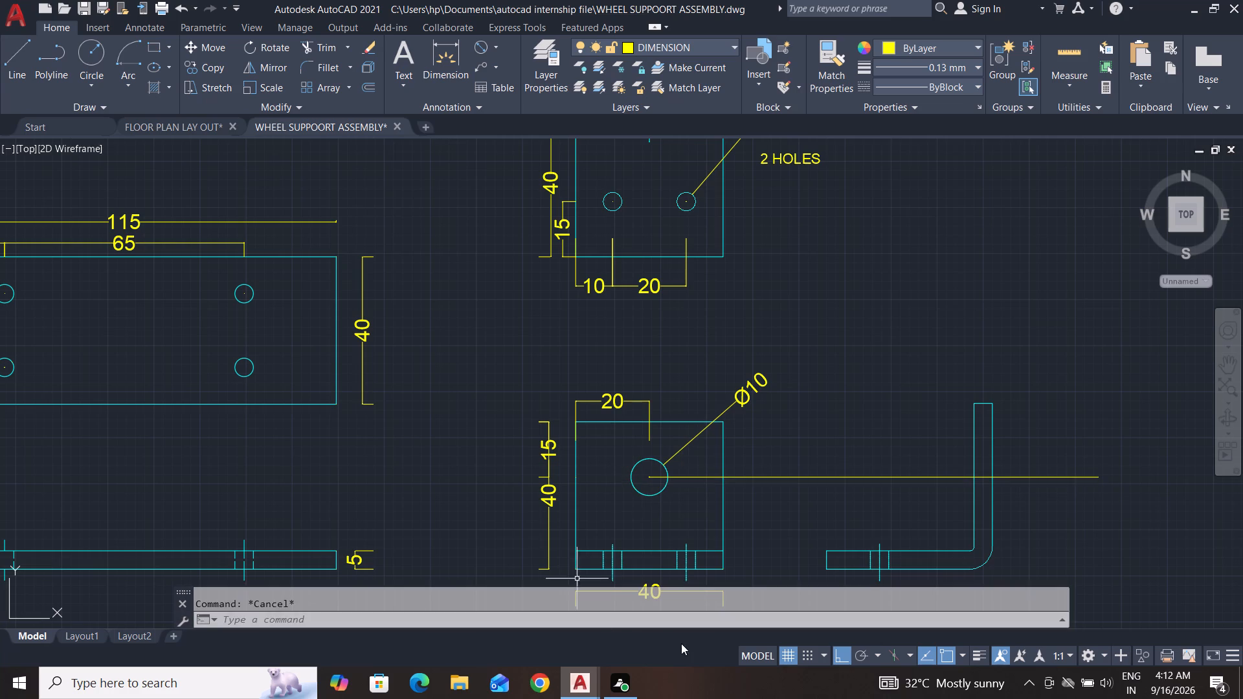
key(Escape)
Make BASE the current layer.
click(701, 43)
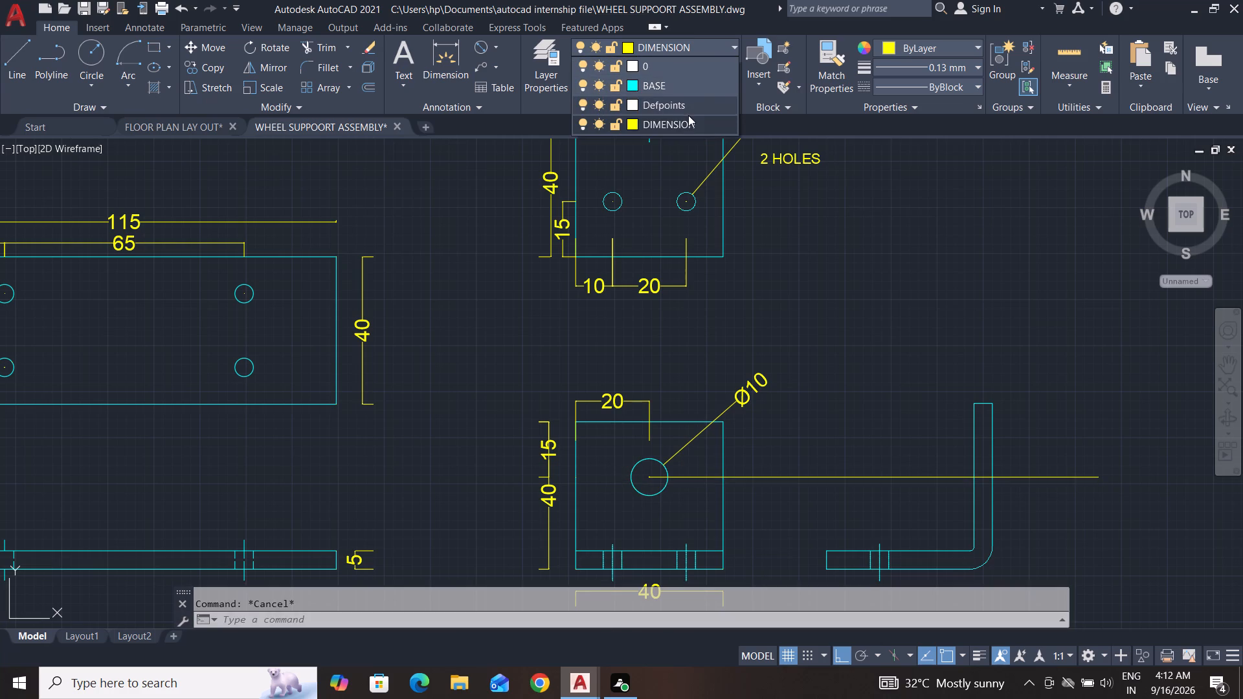
click(691, 88)
key(Escape)
key(Escape)
key(Escape)
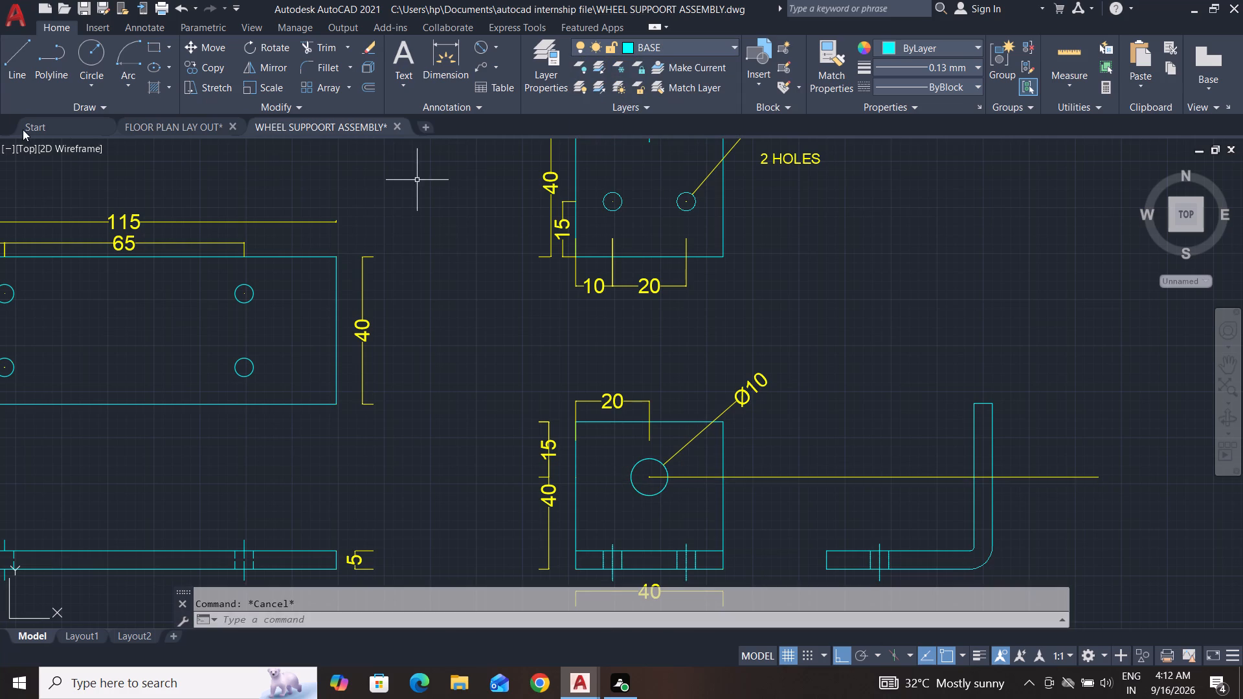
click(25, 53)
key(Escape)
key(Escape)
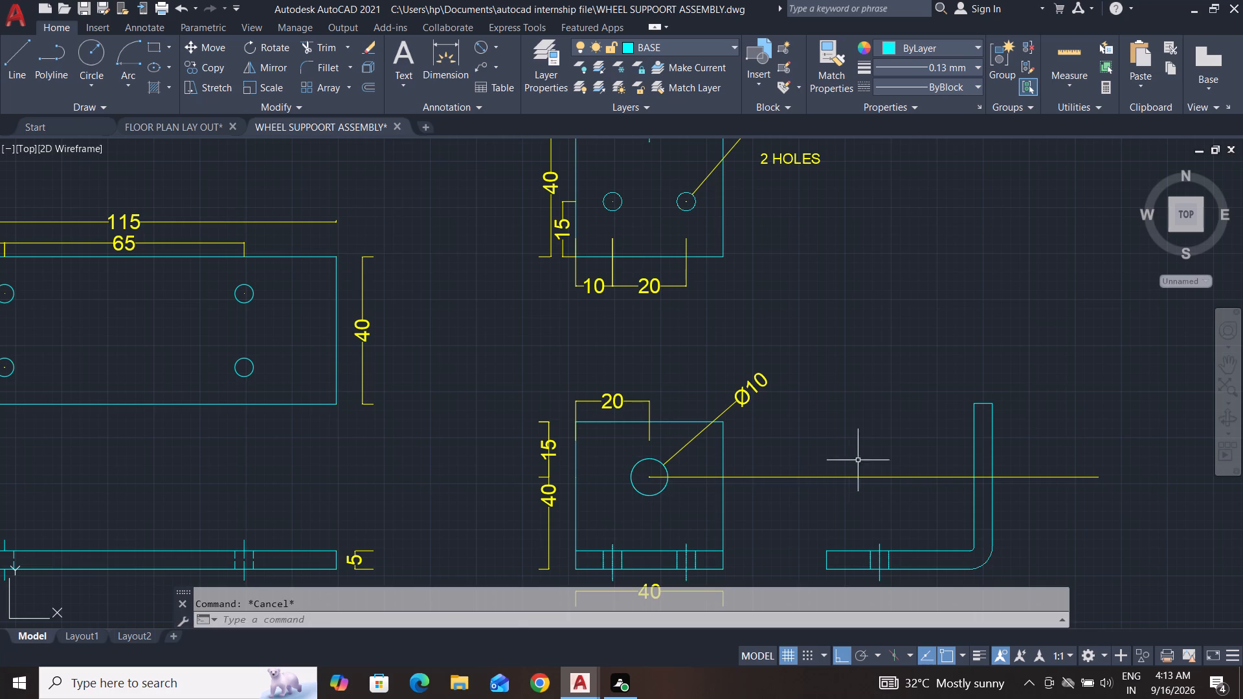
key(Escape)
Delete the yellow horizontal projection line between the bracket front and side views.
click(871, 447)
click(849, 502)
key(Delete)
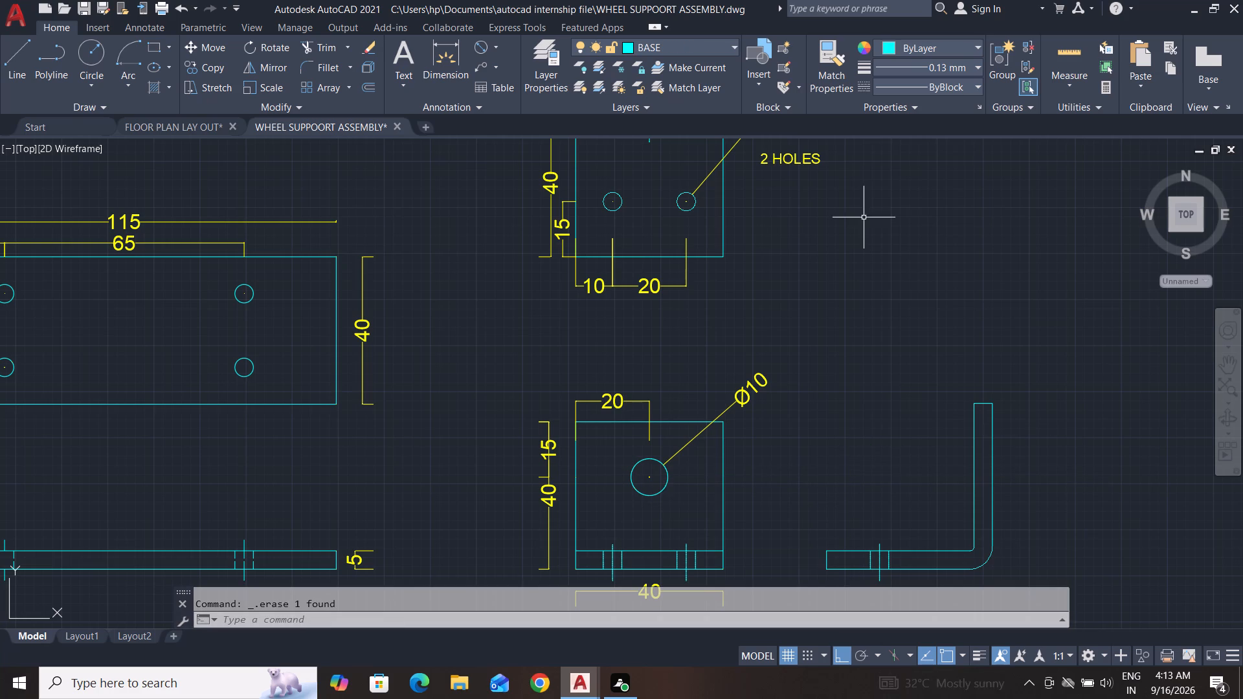
Draw three horizontal projection lines from the Ø10 hole's bottom, centre and top across the bracket side view's upright leg.
click(21, 47)
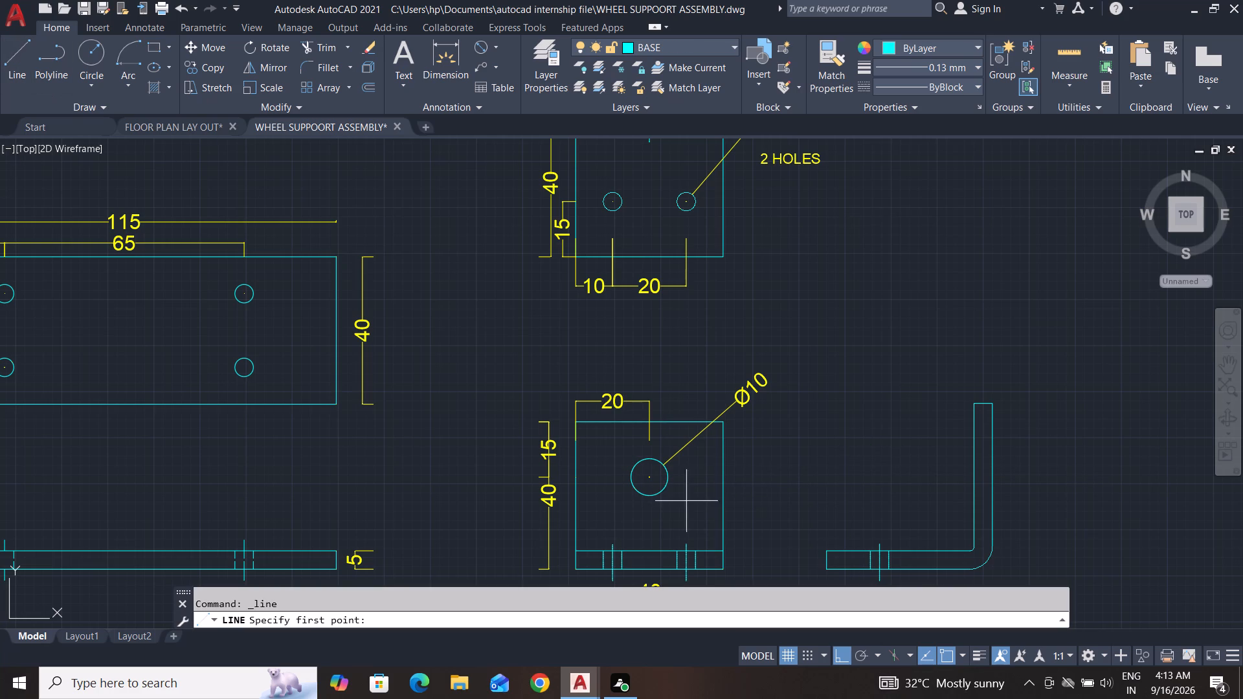
click(653, 500)
click(1036, 503)
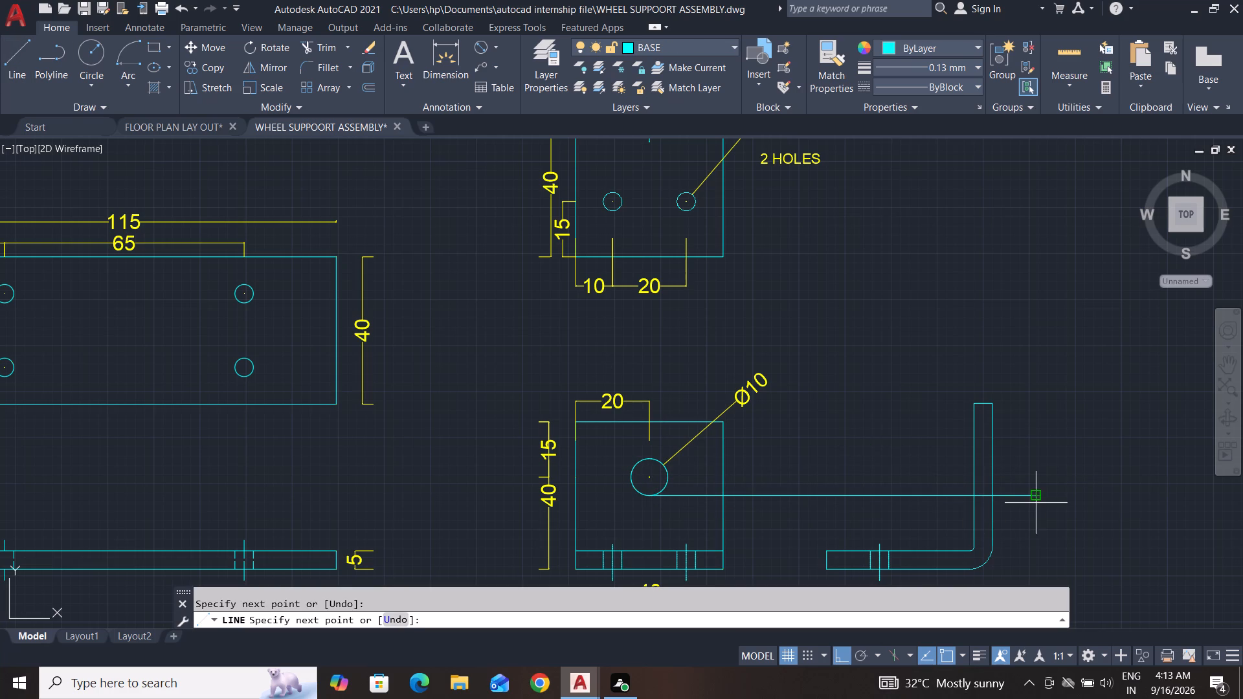
key(space)
key(space)
click(651, 479)
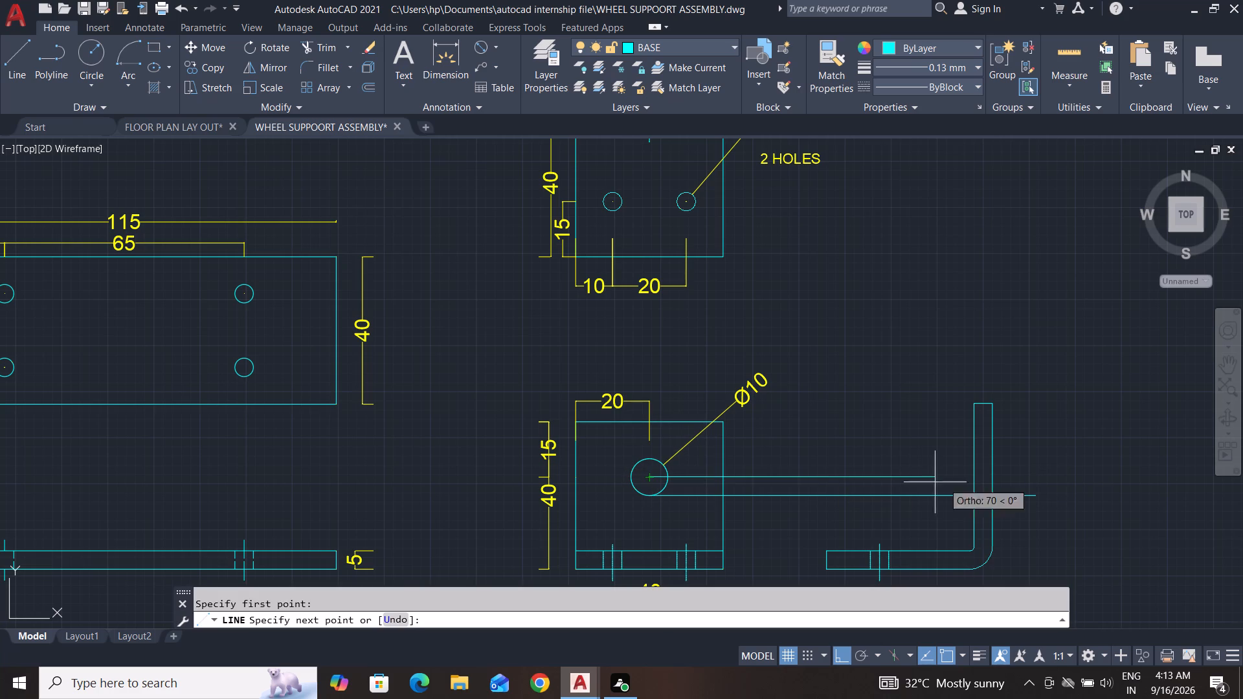
click(1049, 484)
key(space)
key(space)
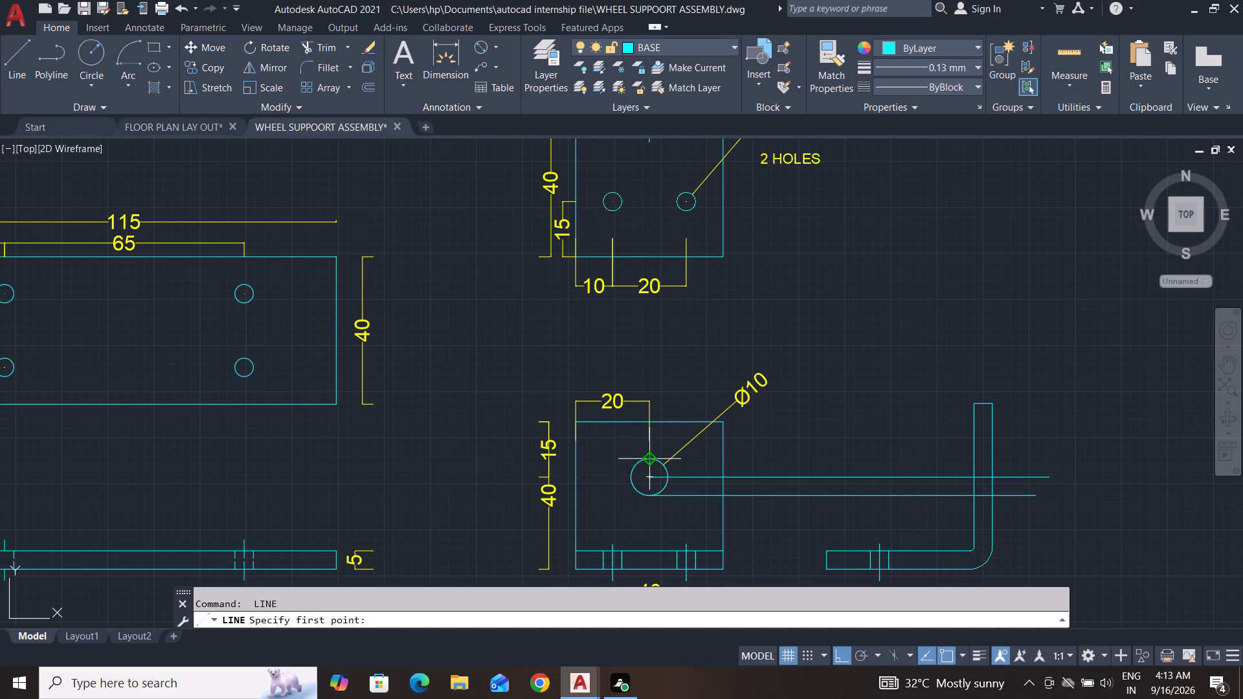
click(645, 460)
click(1082, 473)
key(space)
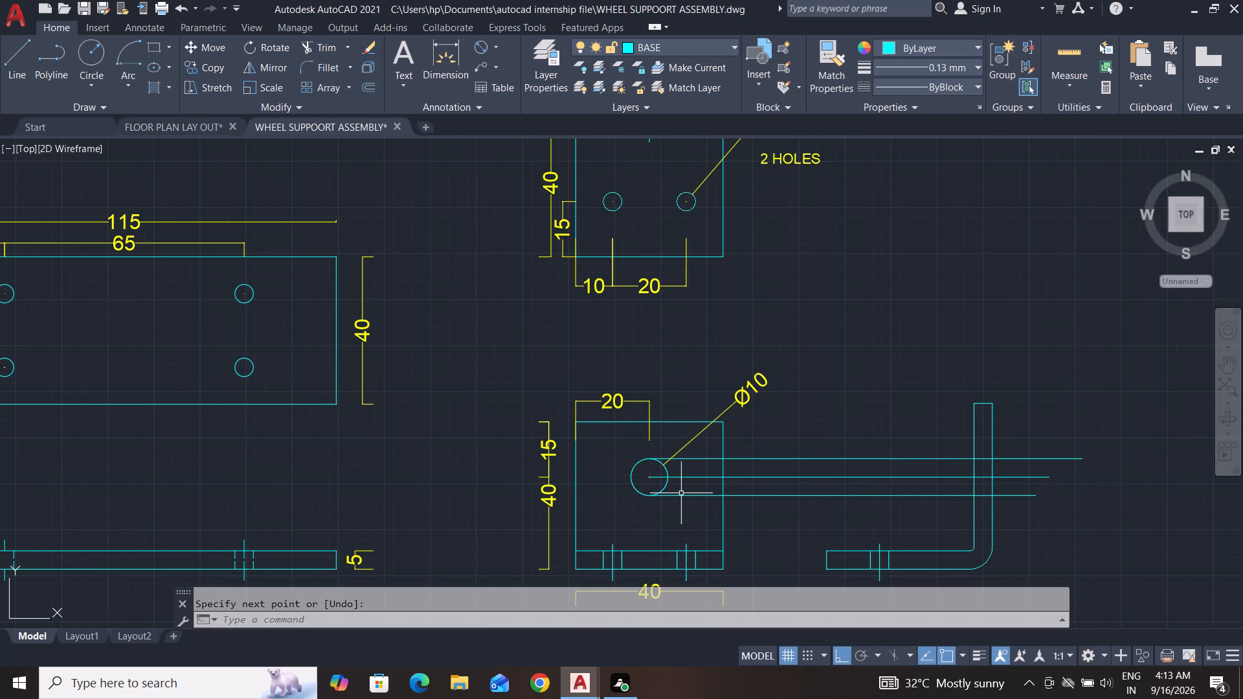
Draw three vertical projection lines from the Ø10 hole's right edge, centre and left edge up past the bracket top view.
key(space)
click(664, 480)
scroll(664, 480, down, 2)
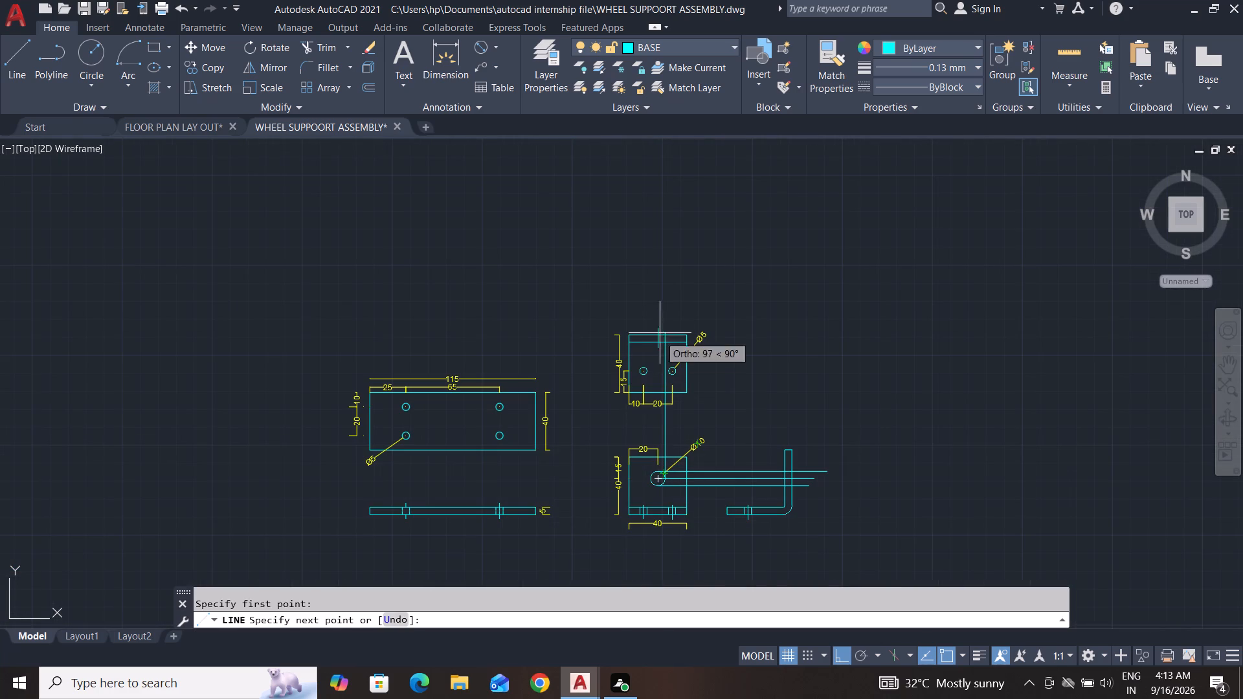
click(662, 316)
key(space)
key(space)
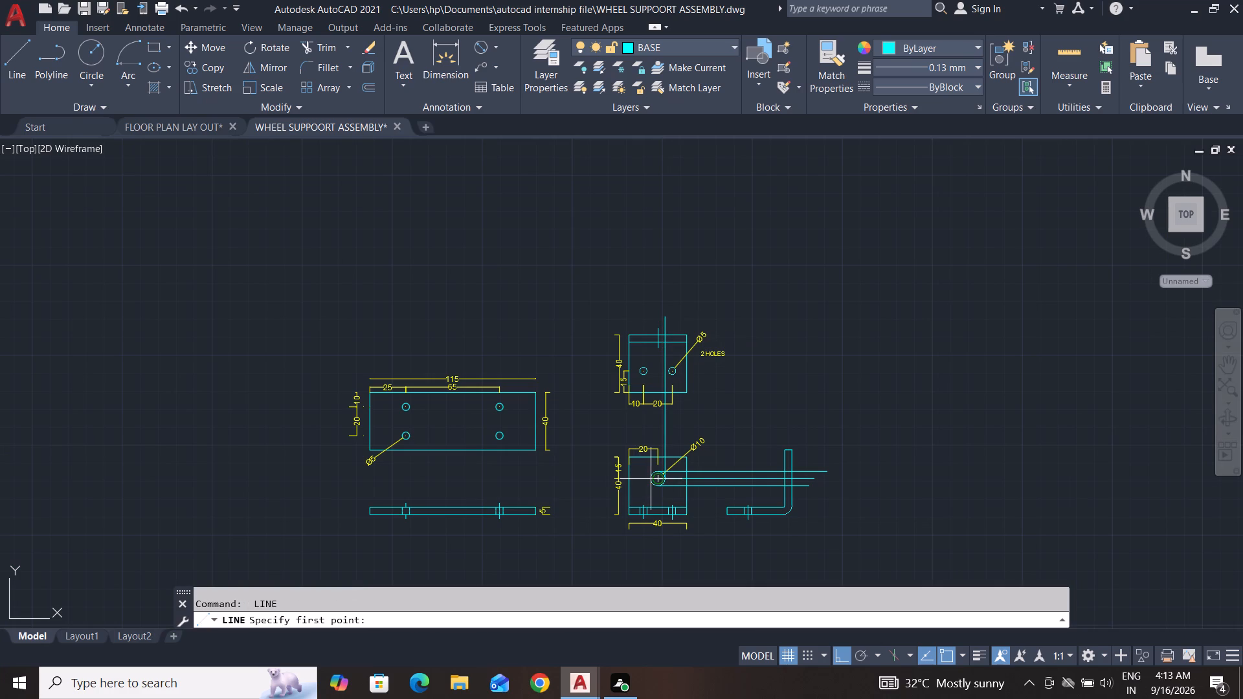
click(651, 479)
click(664, 290)
key(space)
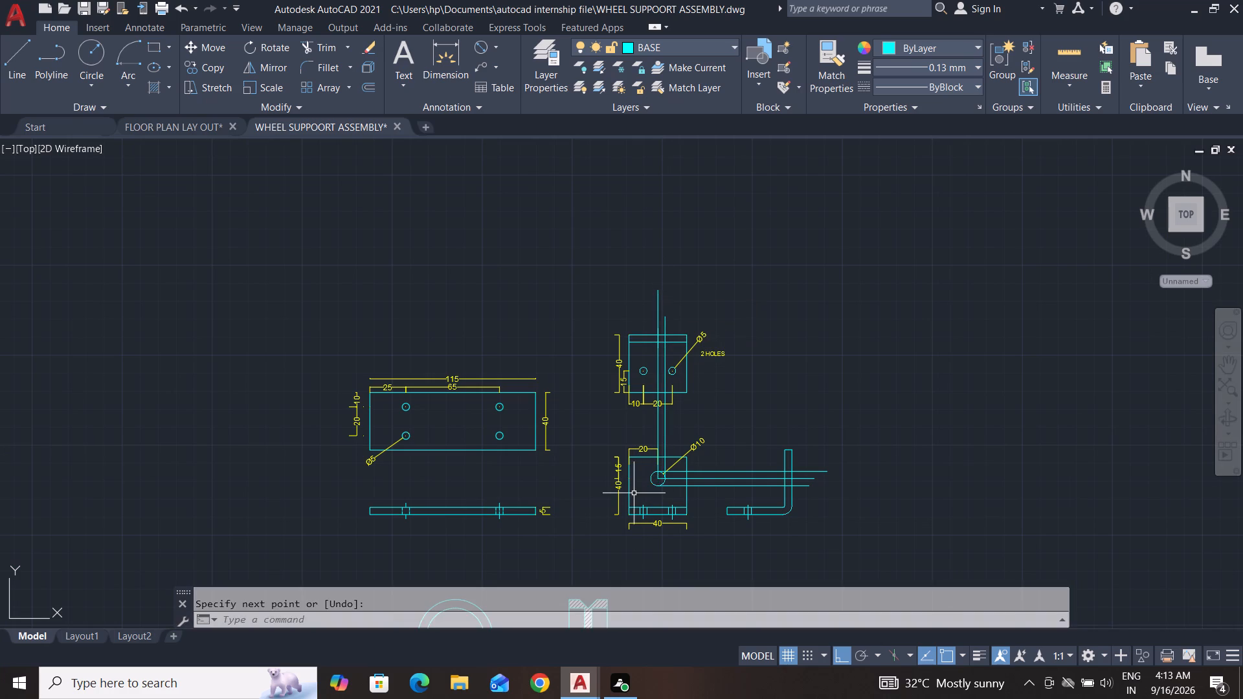
key(space)
click(649, 481)
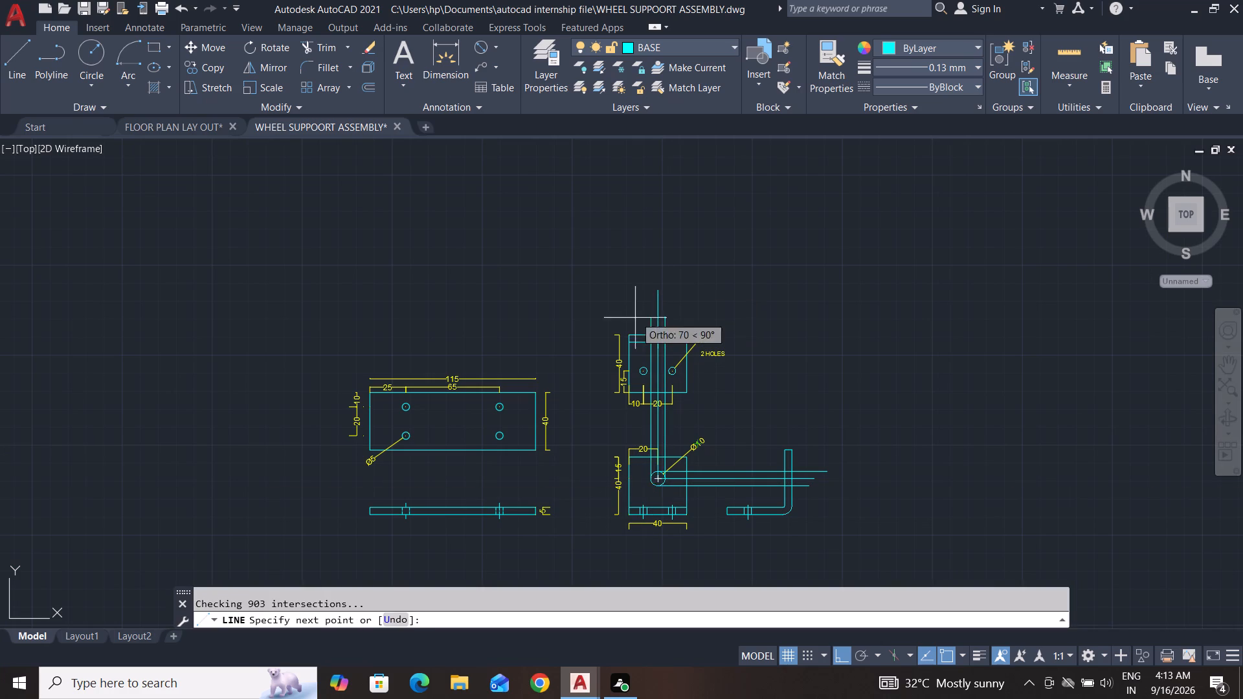
click(637, 265)
key(space)
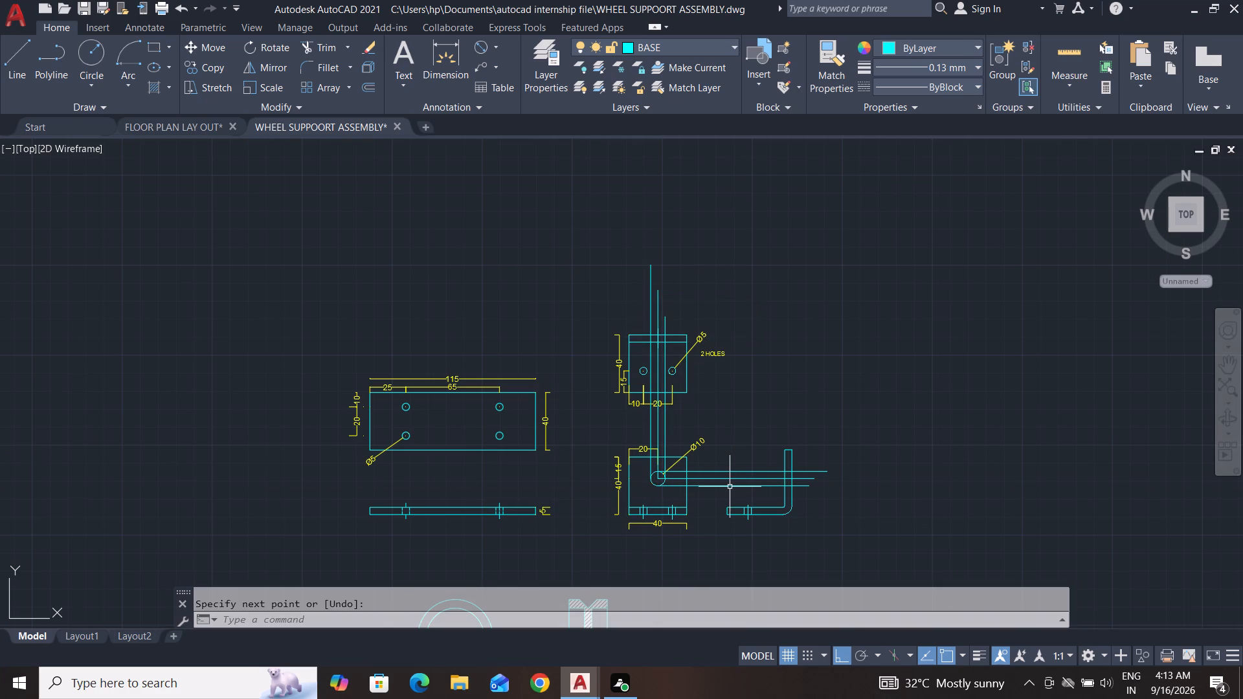
Trim the two outer vertical projection lines in the bracket top view so only their segments within the flange's 5 mm strip remain.
key(Escape)
key(Escape)
key(Escape)
key(Escape)
key(Escape)
text(TR)
key(space)
key(space)
scroll(743, 421, up, 2)
middle_drag(741, 425, 884, 546)
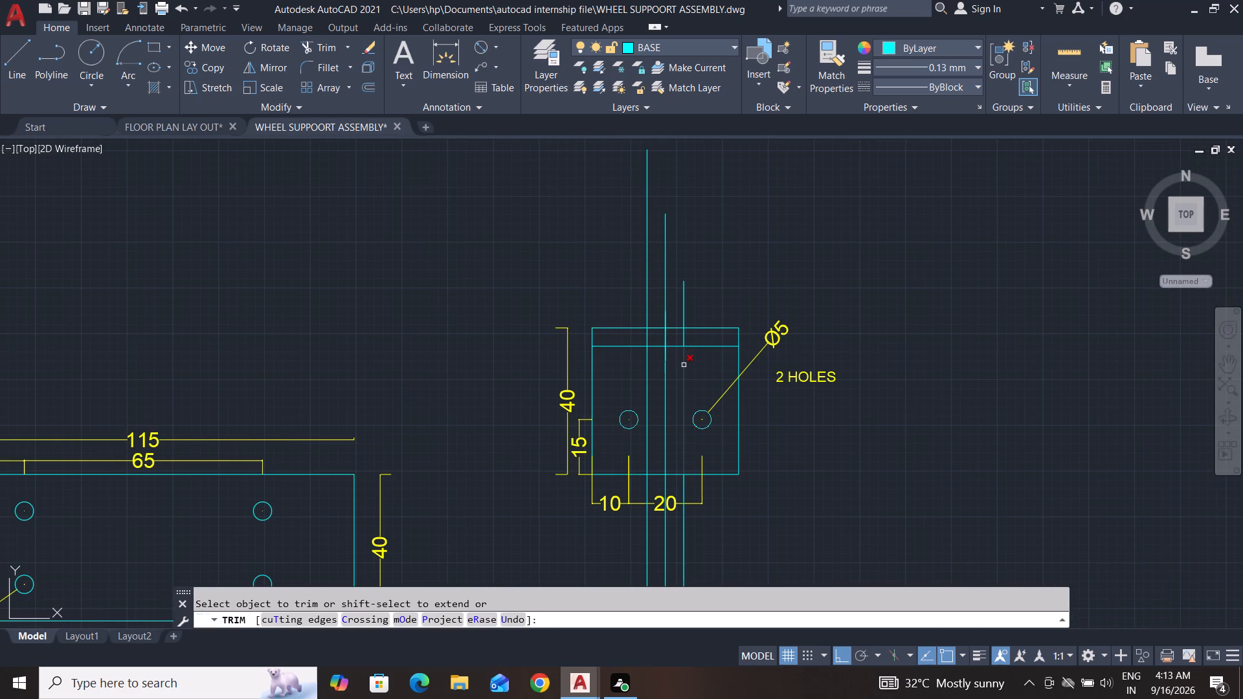
click(684, 356)
click(648, 354)
click(645, 294)
click(686, 307)
key(Escape)
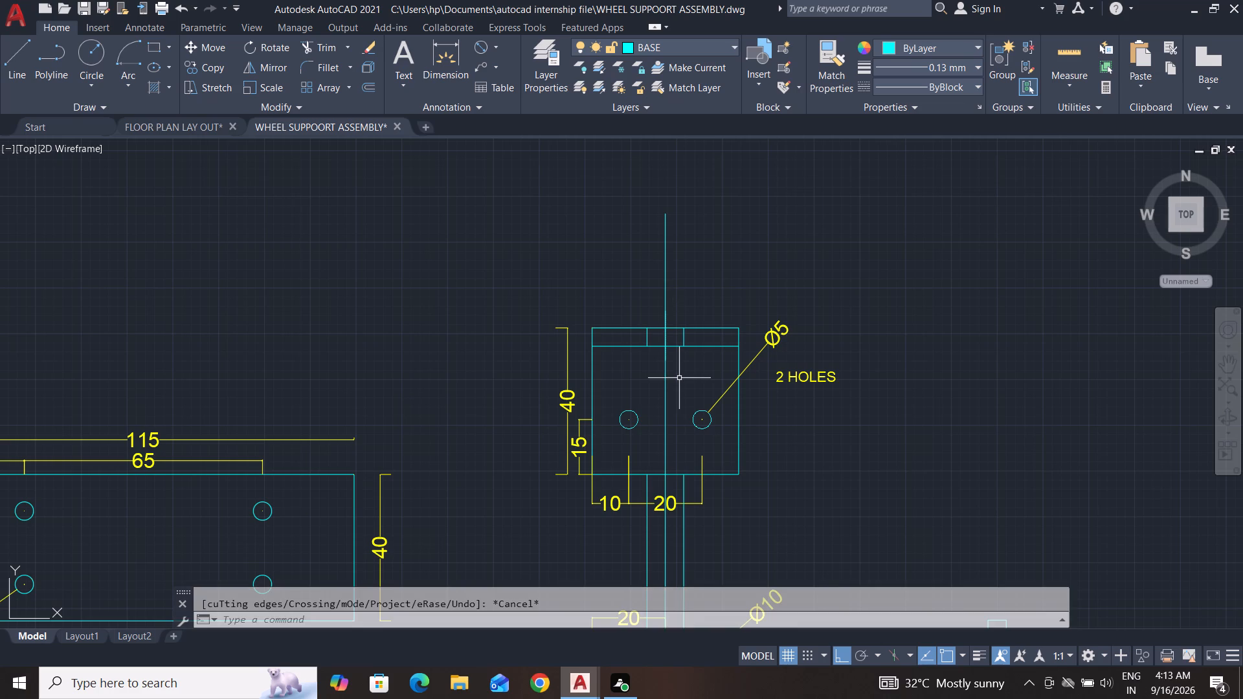
key(Escape)
Delete the middle vertical projection line through the bracket top view, keeping the existing short centre line.
click(679, 378)
click(656, 401)
key(Delete)
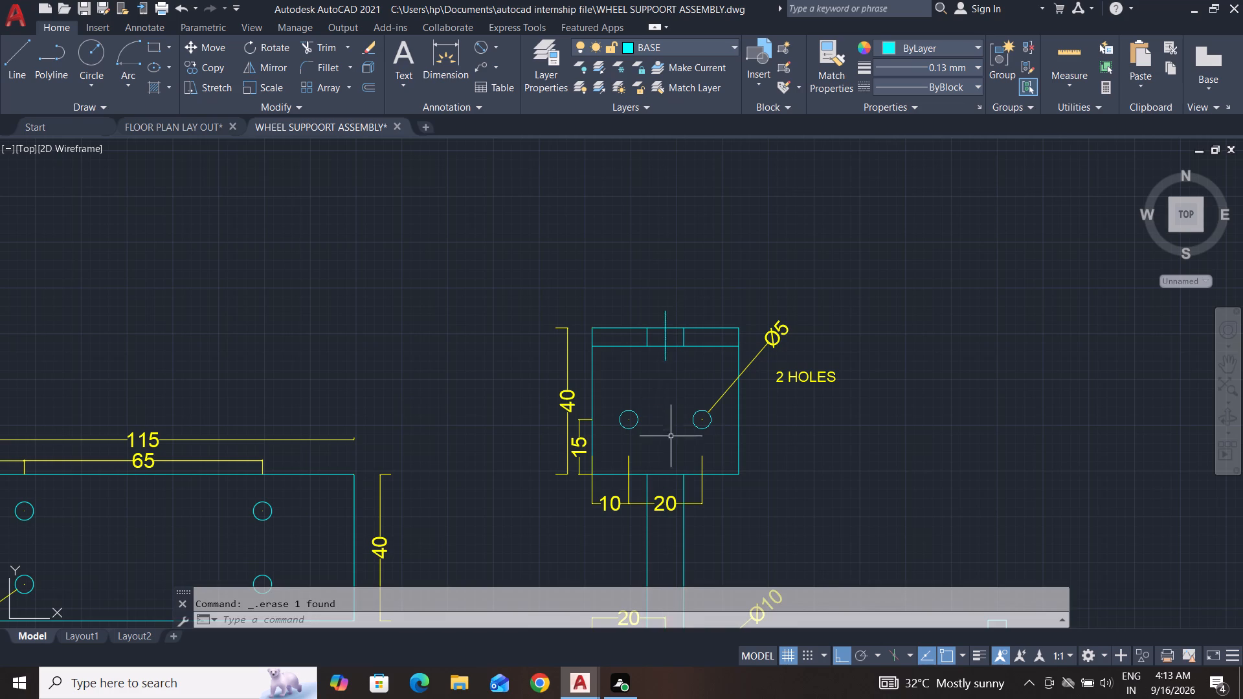
Trim the upper and lower horizontal projection lines on both sides of the bracket side view's upright leg.
scroll(675, 455, down, 3)
middle_drag(696, 516, 726, 431)
scroll(741, 445, up, 3)
key(Escape)
key(Escape)
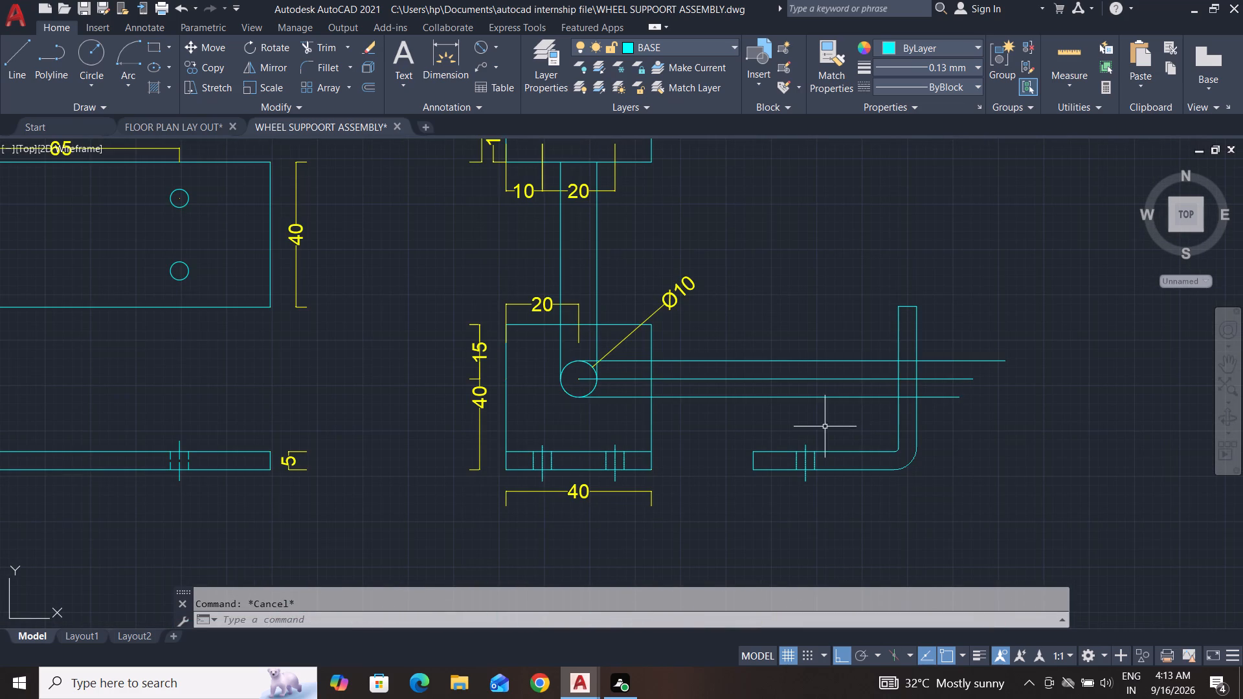
key(Escape)
key(Escape)
key(Escape)
text(TR)
key(space)
key(space)
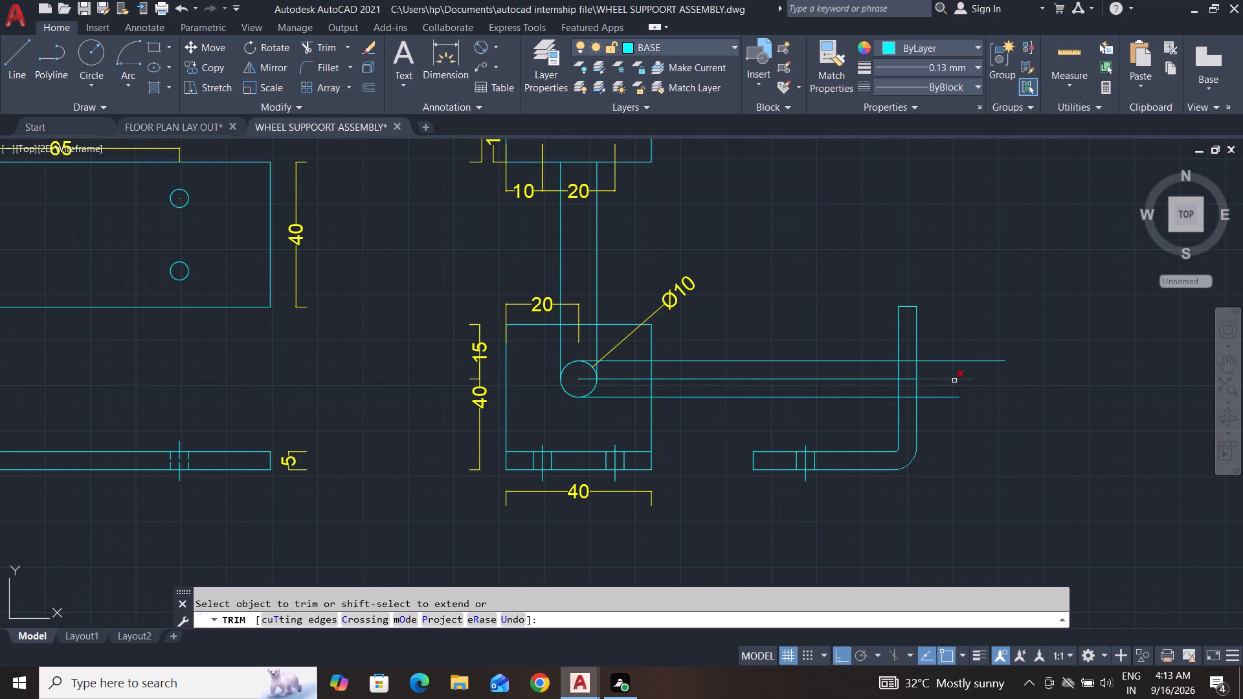
click(935, 401)
click(936, 390)
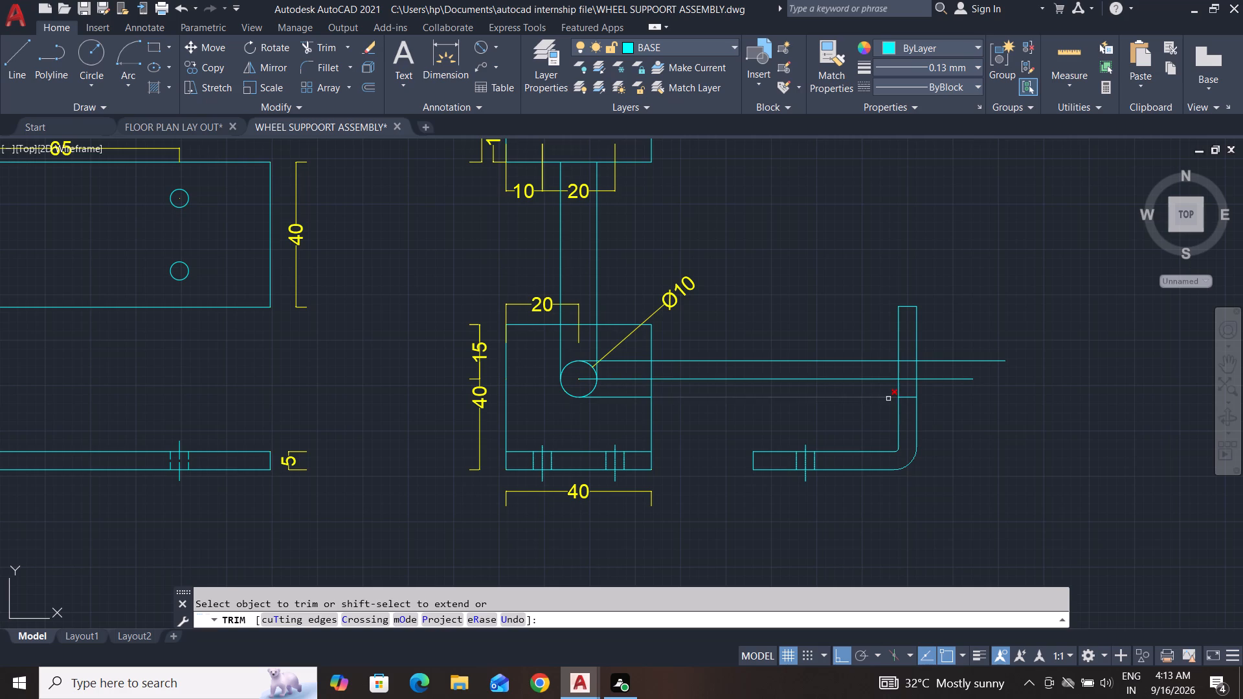
click(888, 399)
click(891, 359)
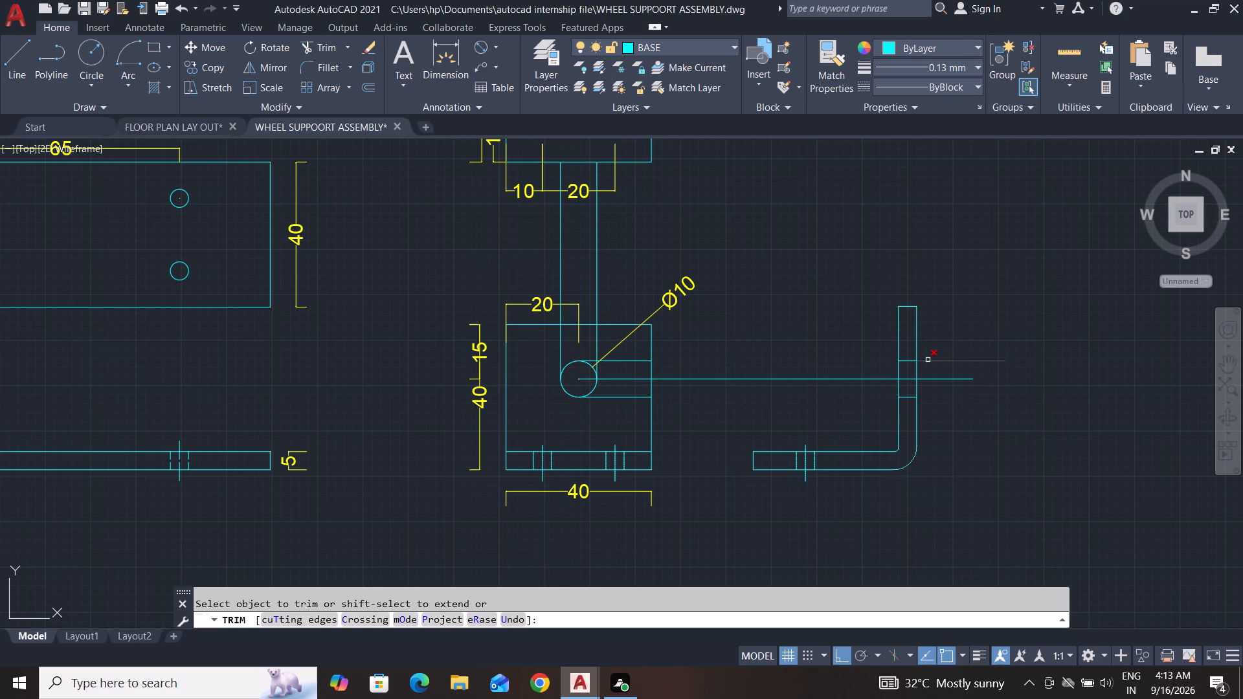
click(928, 360)
key(Escape)
key(Escape)
Draw two short vertical helper lines across the centre projection line, one on each side of the side view's upright leg.
key(l)
key(Return)
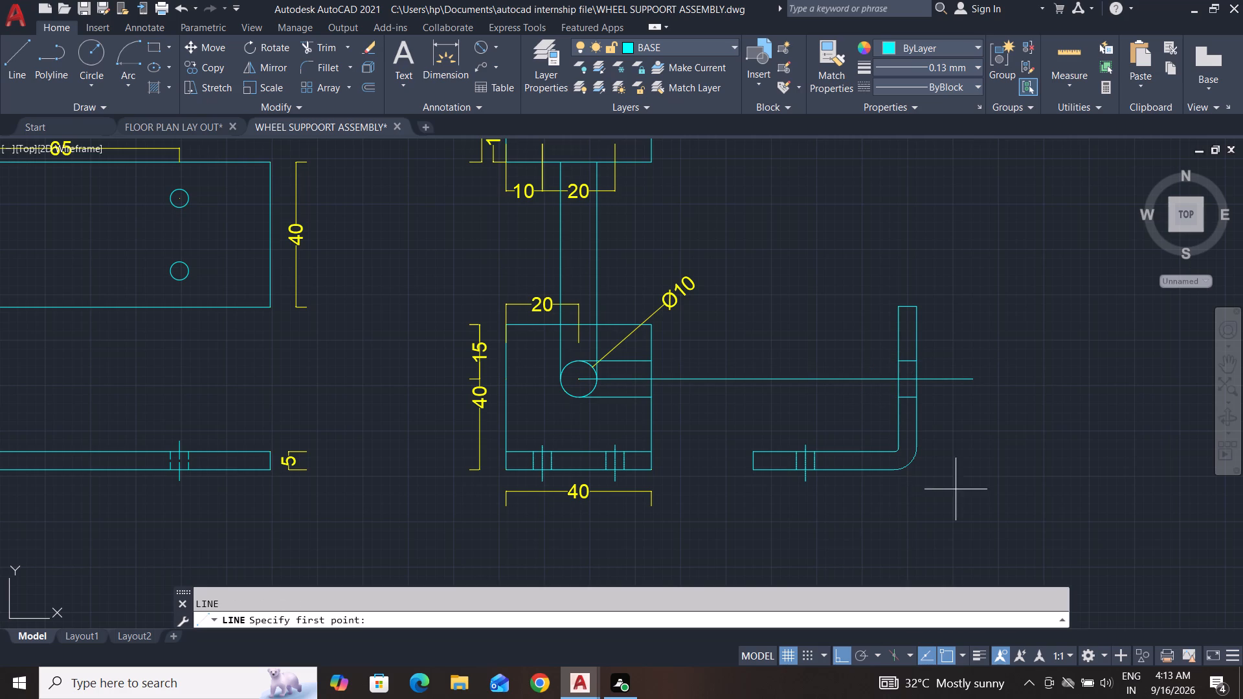
scroll(945, 435, up, 2)
middle_drag(932, 413, 934, 526)
click(907, 478)
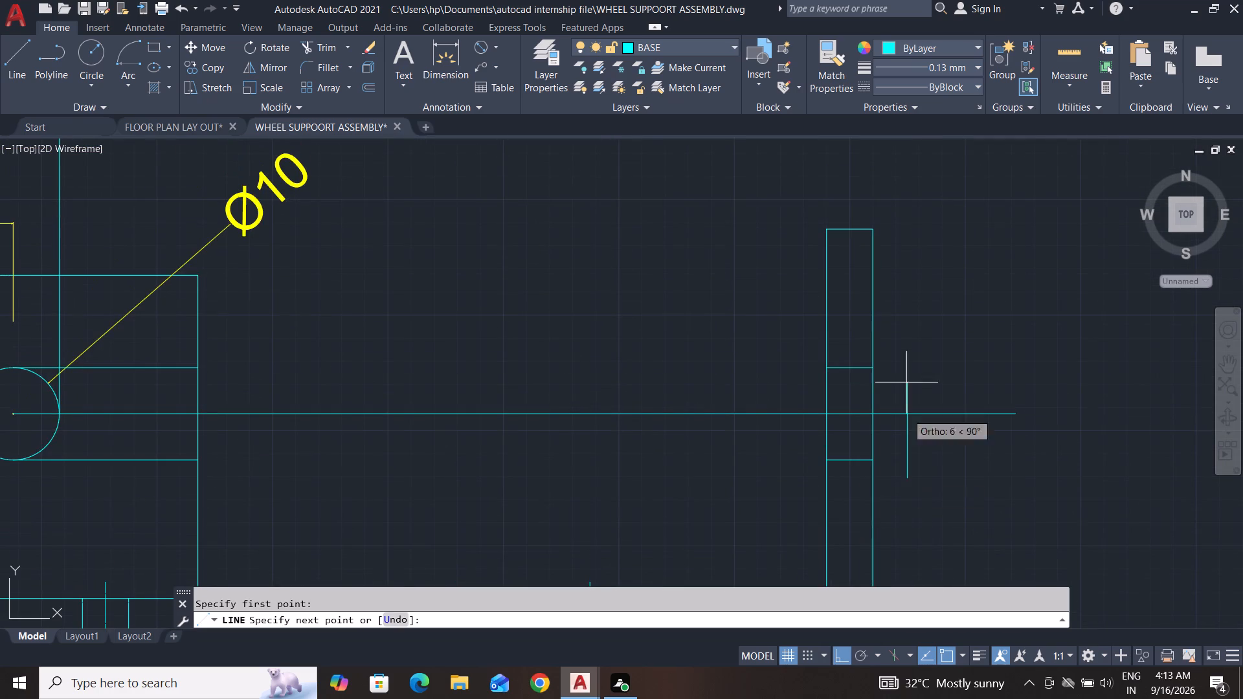
click(906, 336)
key(space)
key(space)
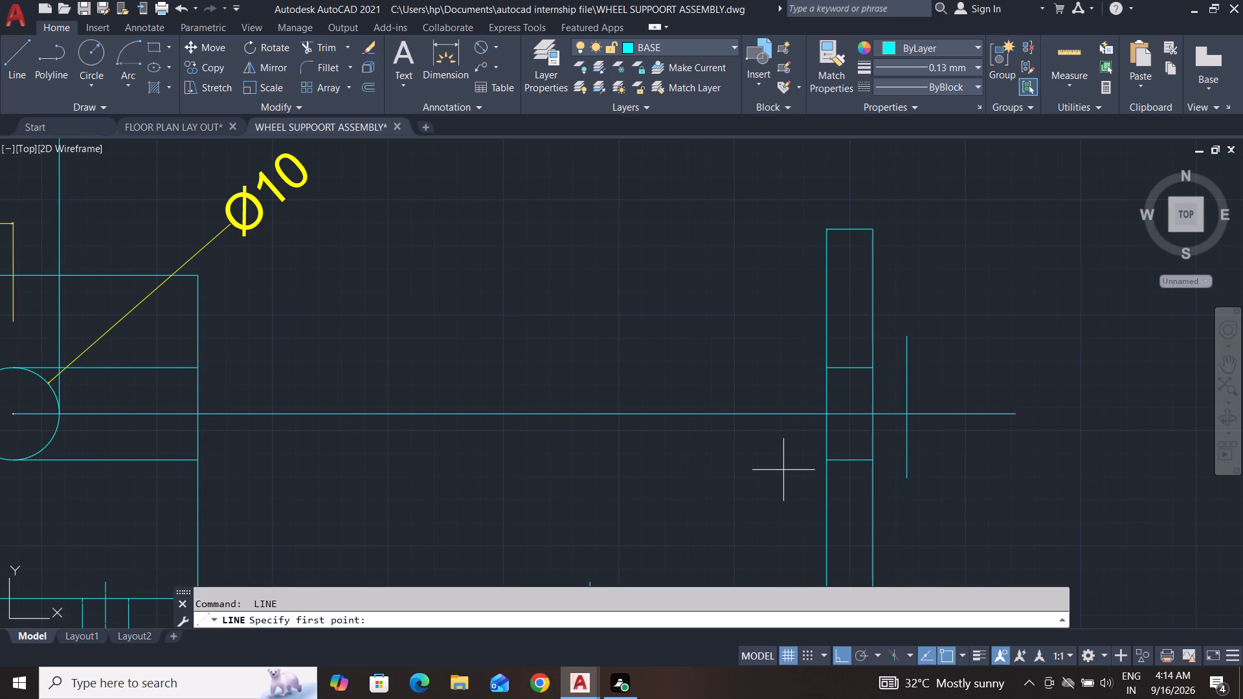
click(782, 467)
click(778, 334)
key(Escape)
key(Escape)
key(Escape)
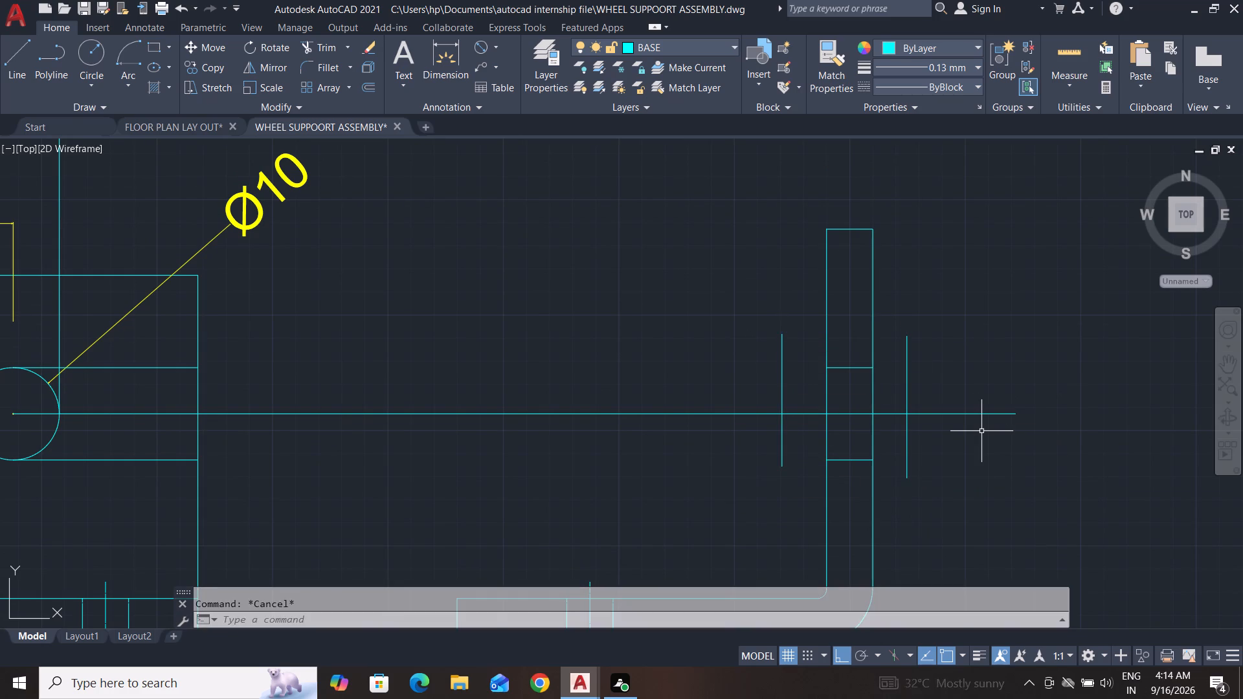
Trim the centre projection line beyond the two helper lines to leave a short centre line through the upright leg.
text(TR)
key(space)
key(space)
click(964, 469)
click(948, 348)
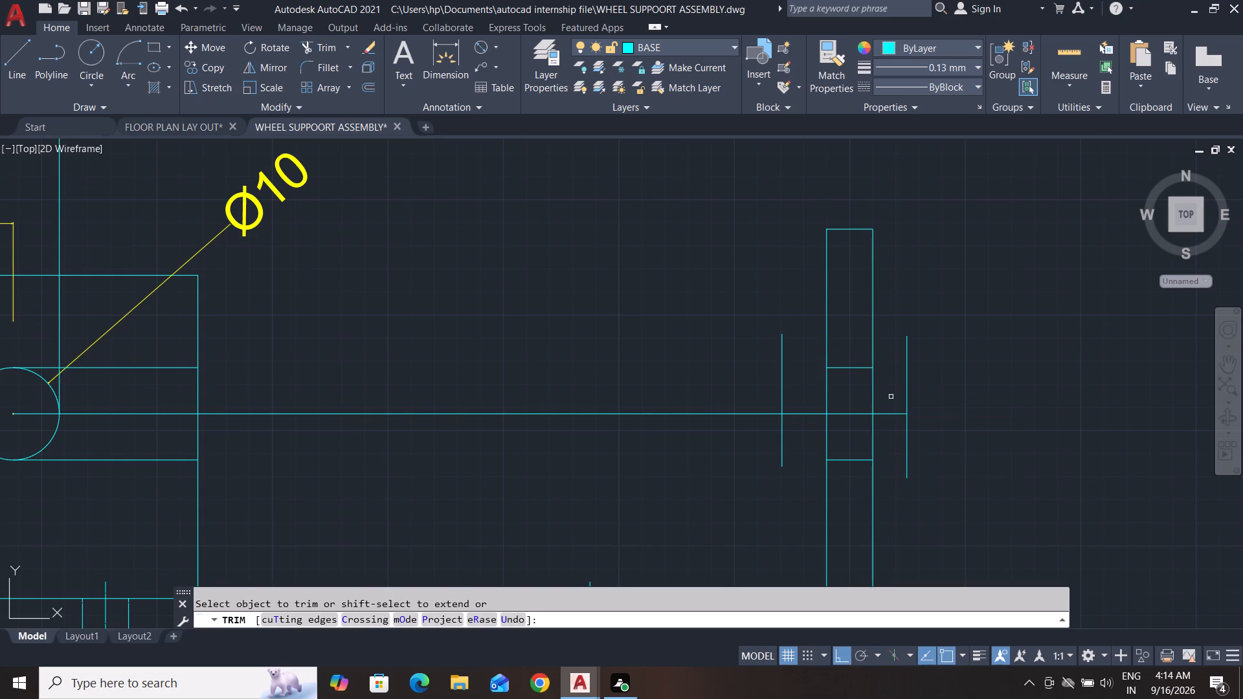
click(714, 346)
drag(711, 459, 711, 476)
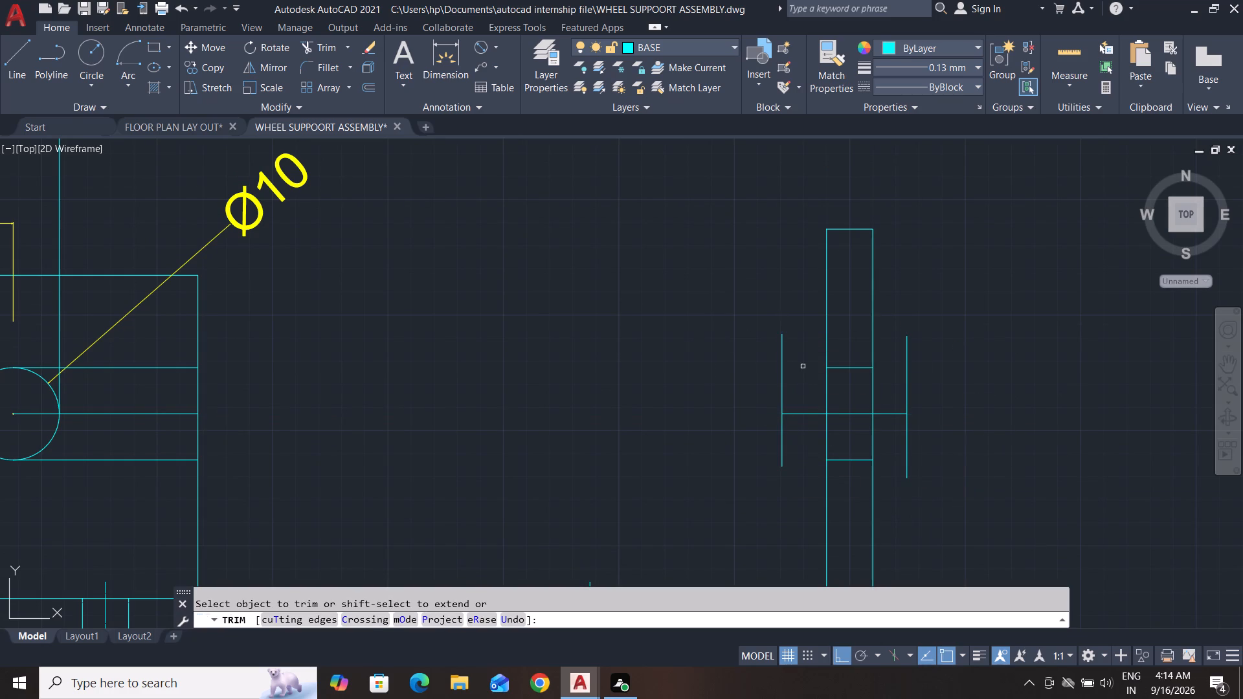
key(Escape)
key(Escape)
key(Escape)
Delete the two vertical helper lines beside the side view's upright leg.
click(799, 315)
click(749, 378)
click(932, 309)
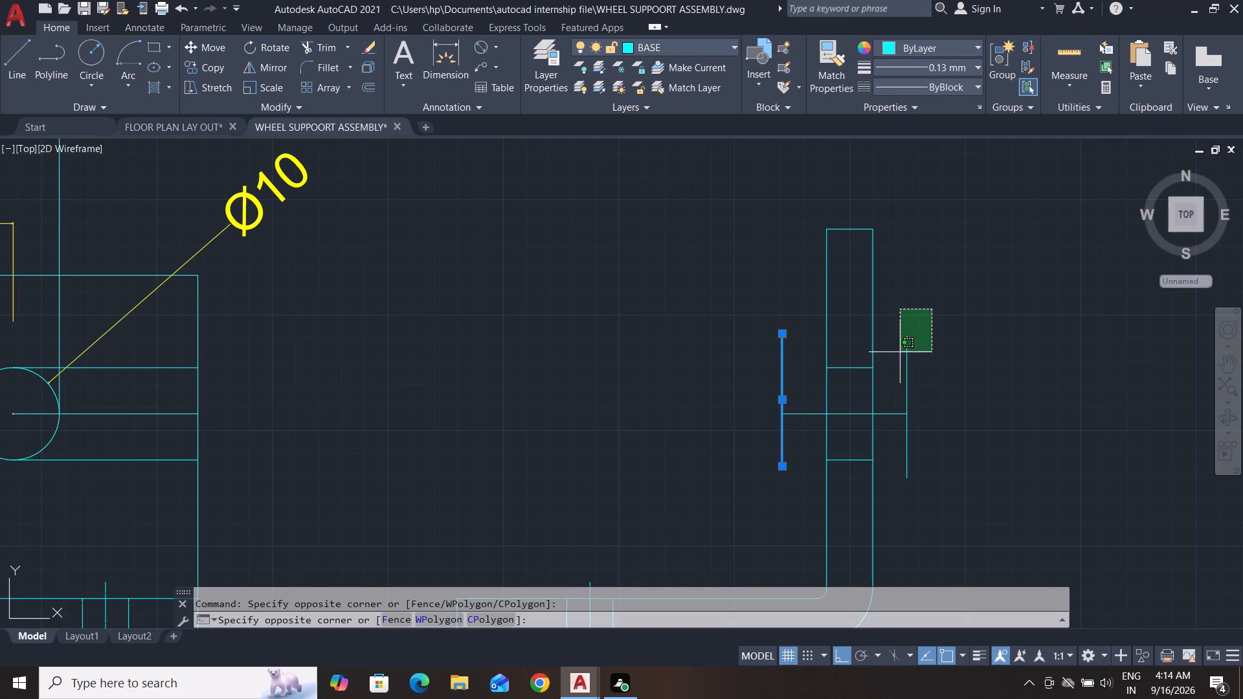
click(899, 355)
key(Delete)
scroll(938, 484, down, 3)
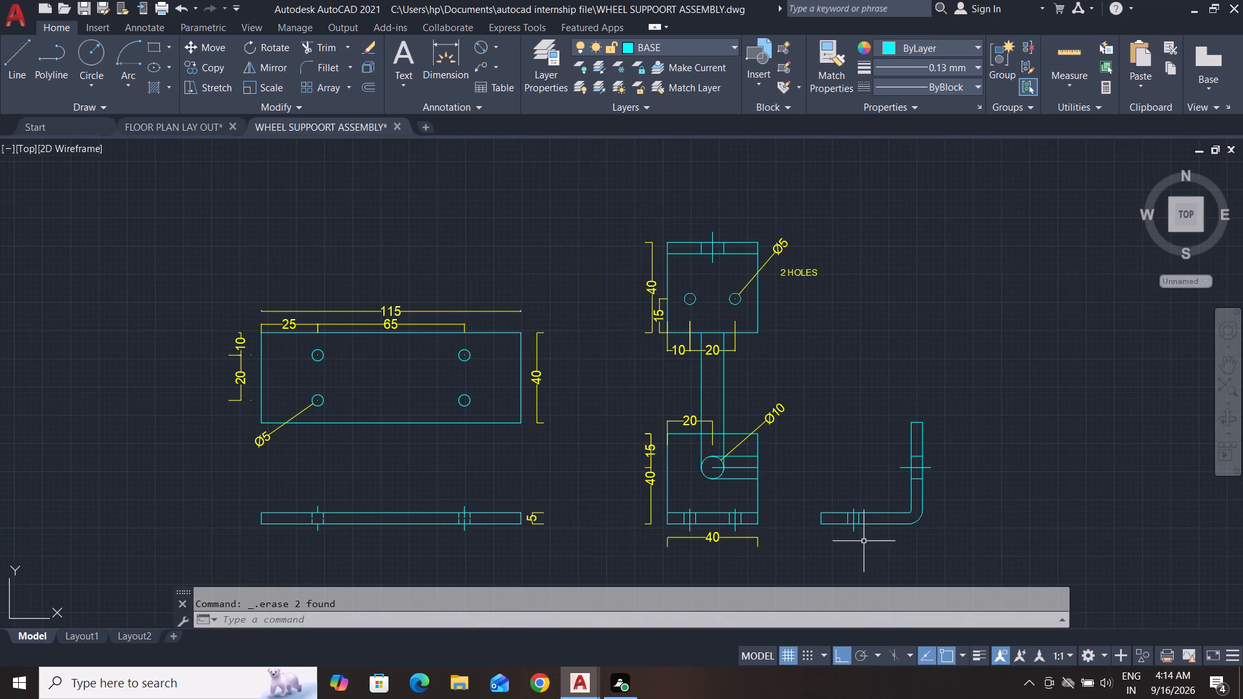
Match the upright leg's hole centre line and two hole edge lines to the dashed hole edge in the side view's base.
scroll(862, 537, up, 7)
key(grave)
key(Escape)
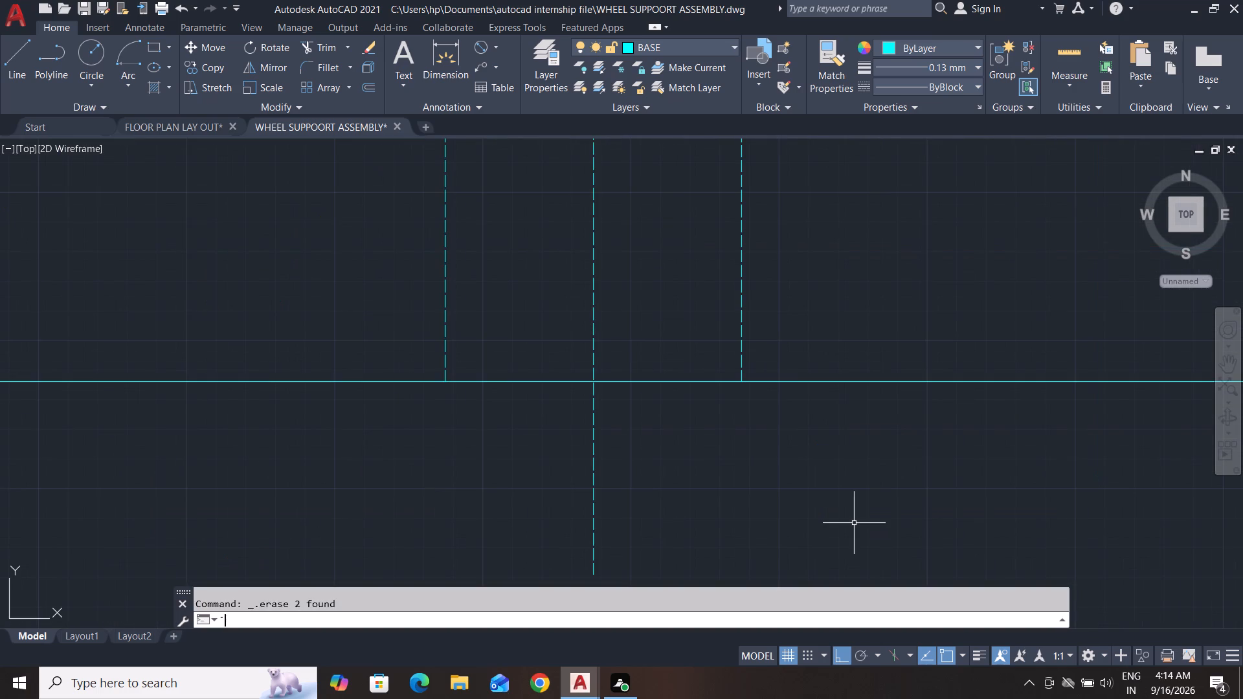
key(Escape)
key(Escape)
text(MATCH)
key(Return)
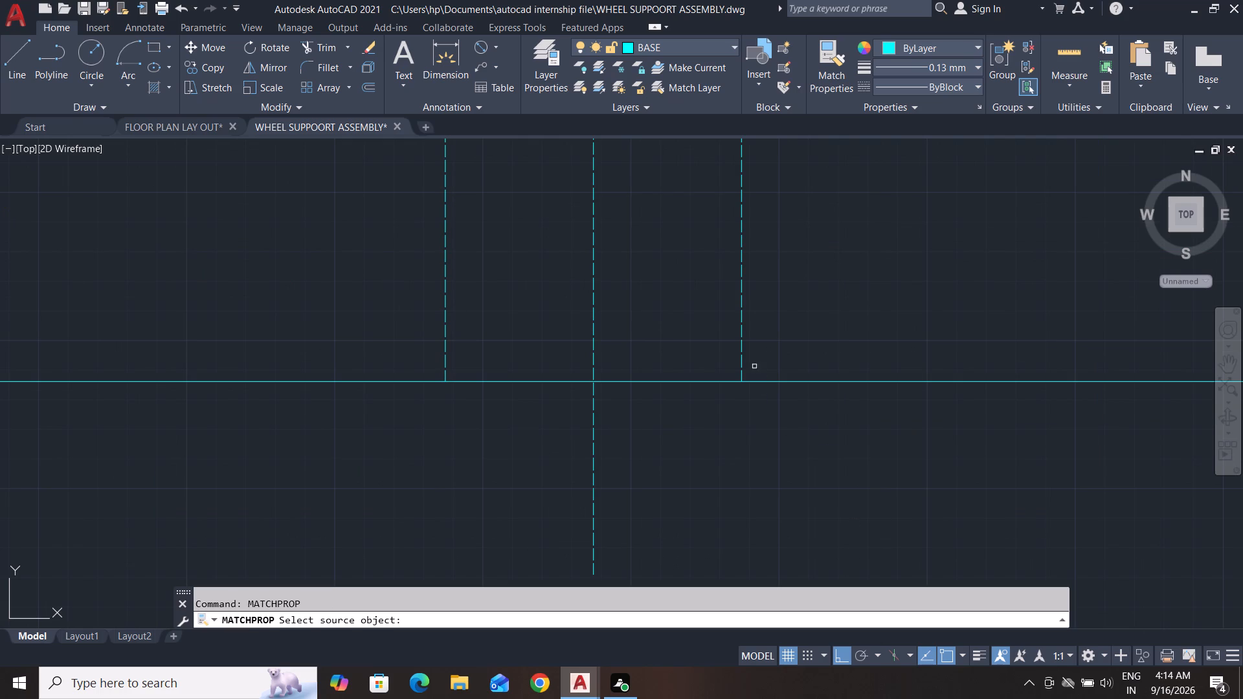
click(742, 355)
scroll(721, 412, down, 6)
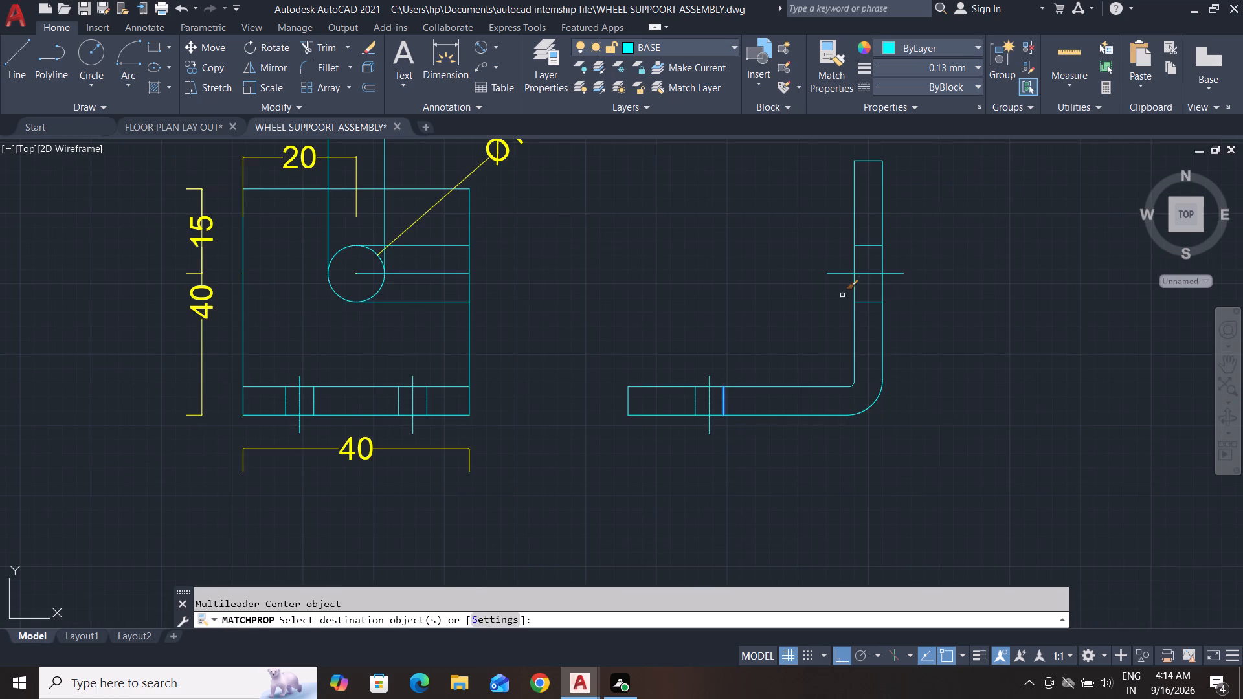
scroll(859, 277, up, 2)
click(877, 267)
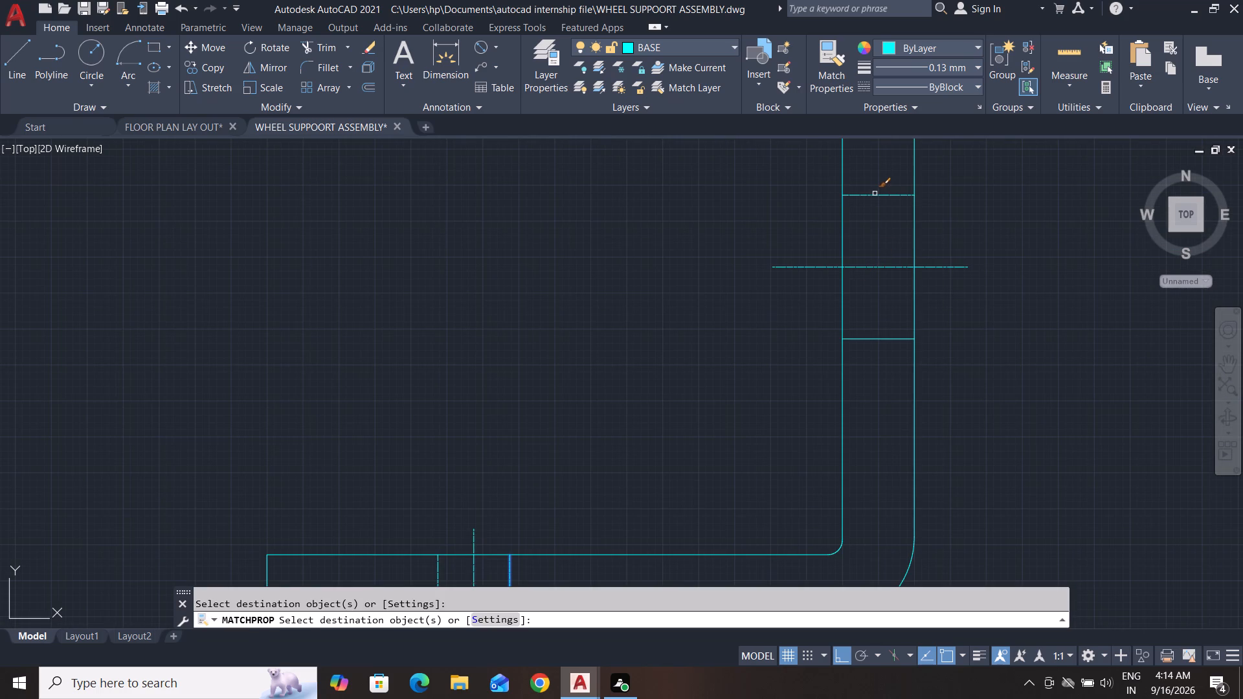
click(875, 194)
click(879, 340)
scroll(959, 457, down, 4)
key(Escape)
key(Escape)
key(Escape)
key(Escape)
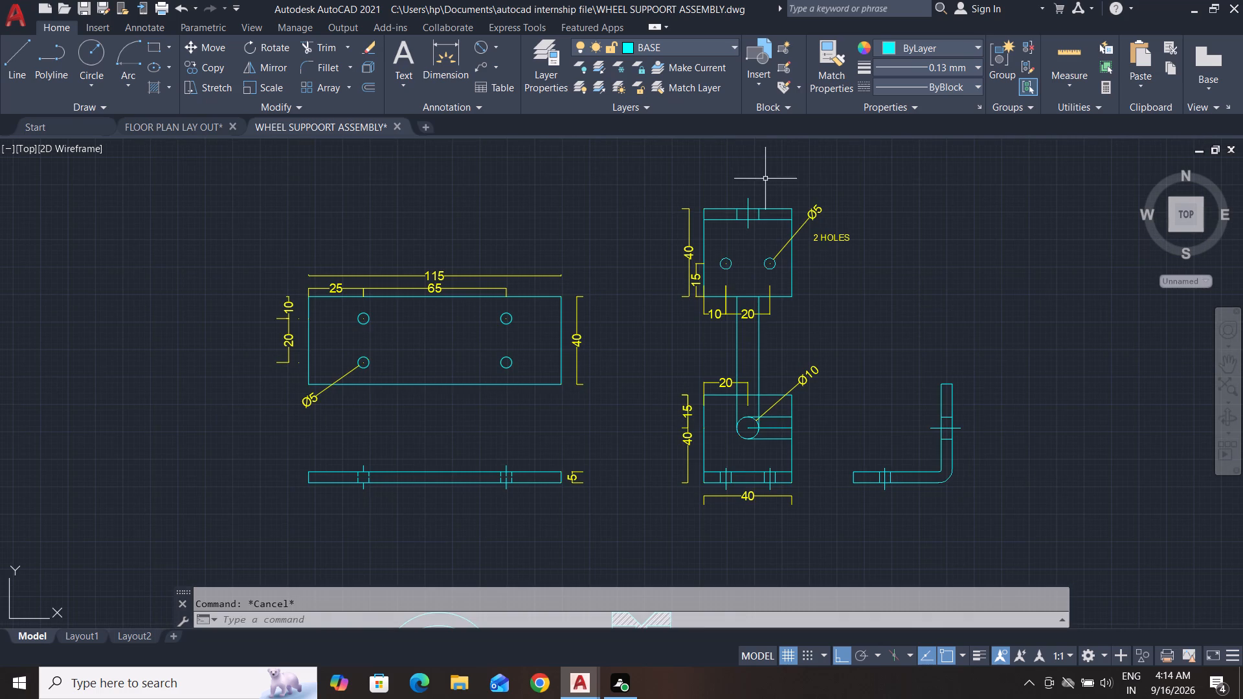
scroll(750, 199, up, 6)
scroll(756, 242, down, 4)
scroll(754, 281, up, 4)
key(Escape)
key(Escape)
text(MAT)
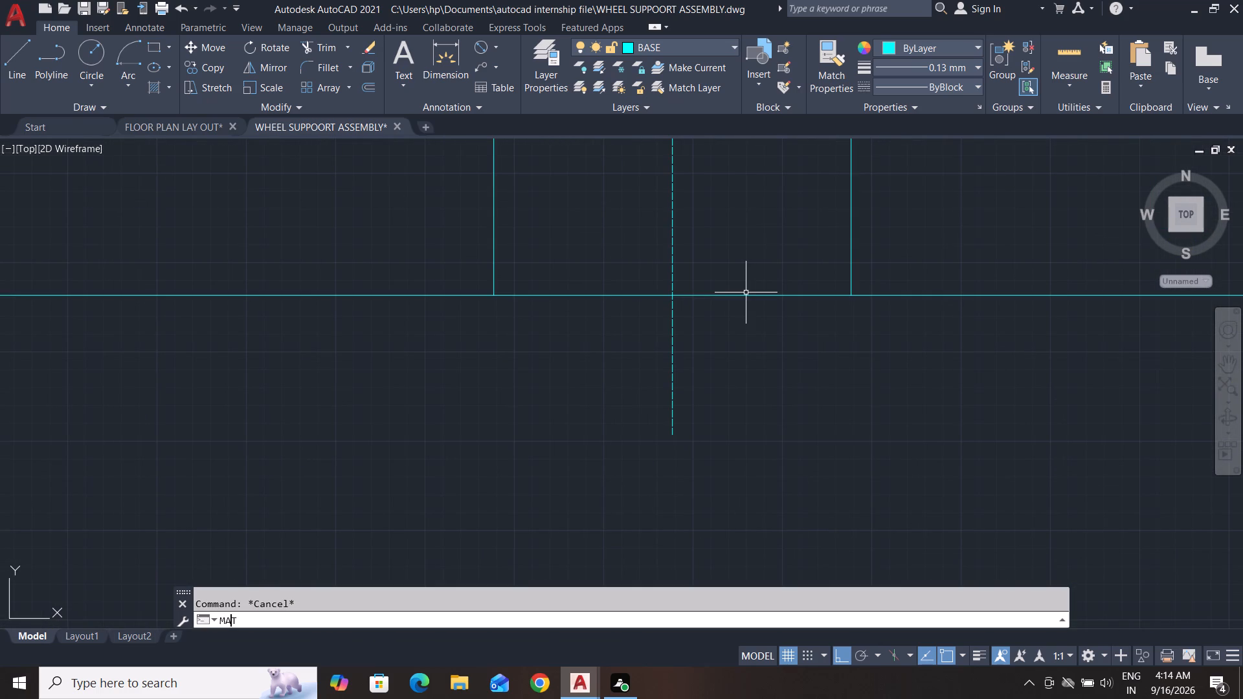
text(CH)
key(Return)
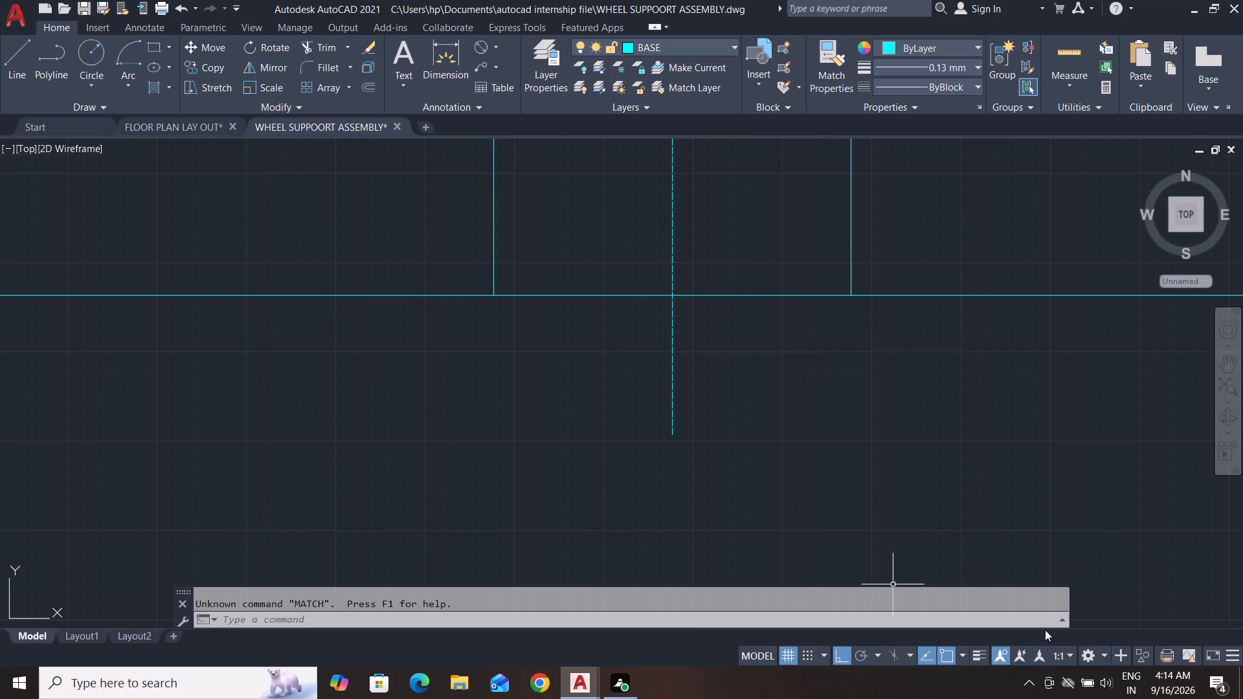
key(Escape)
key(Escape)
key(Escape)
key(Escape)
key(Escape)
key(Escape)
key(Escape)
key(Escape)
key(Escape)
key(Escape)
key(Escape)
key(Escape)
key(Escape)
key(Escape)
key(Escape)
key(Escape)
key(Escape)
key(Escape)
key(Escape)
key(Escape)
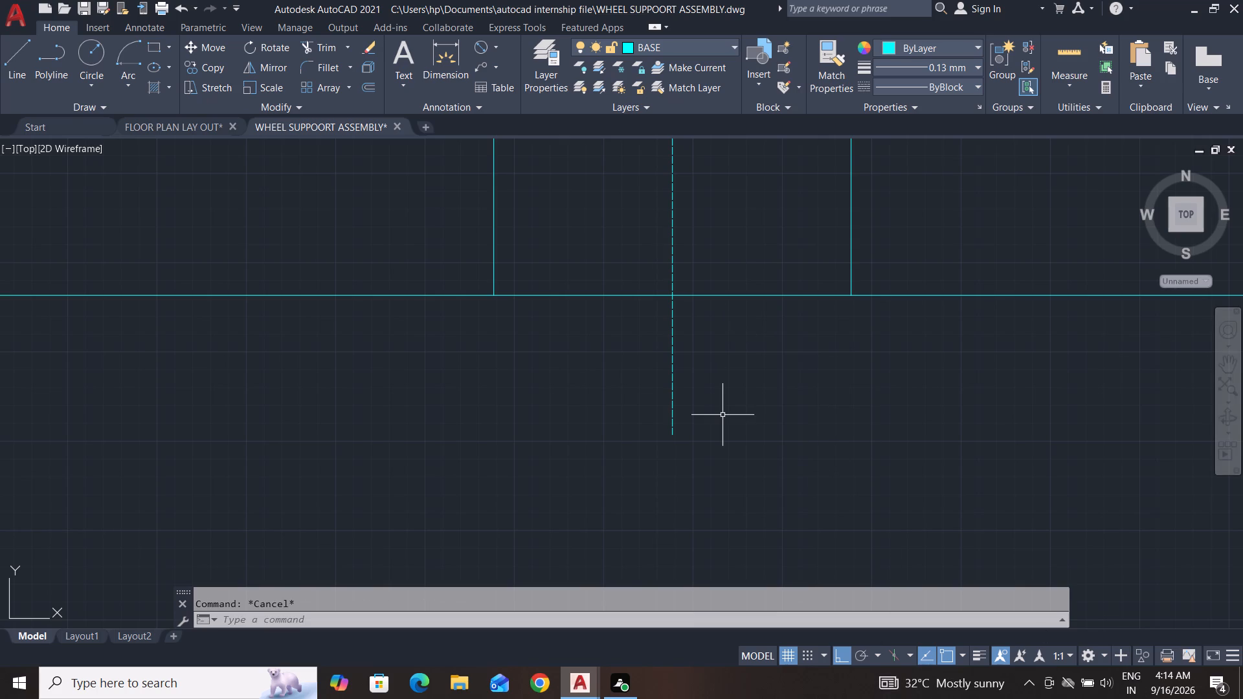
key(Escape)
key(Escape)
Match the two Ø10 hole edge lines in the bracket top view to the dashed centre line between them.
text(MATCH)
key(Return)
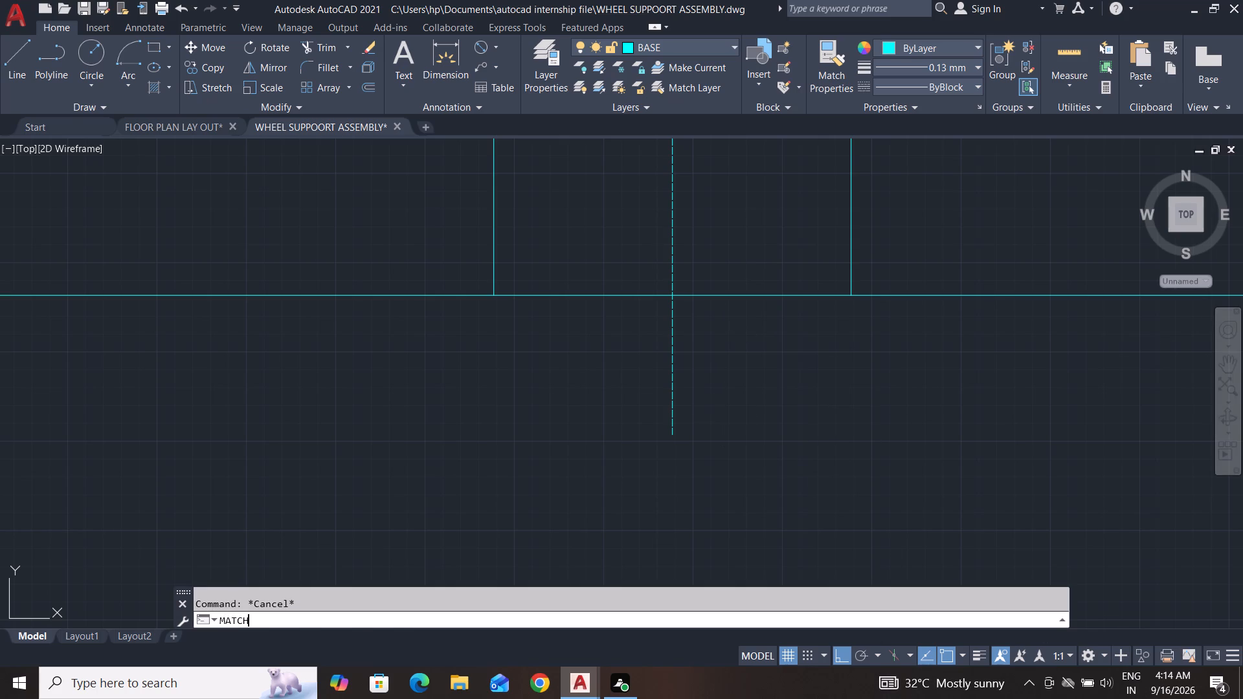
click(673, 354)
click(850, 242)
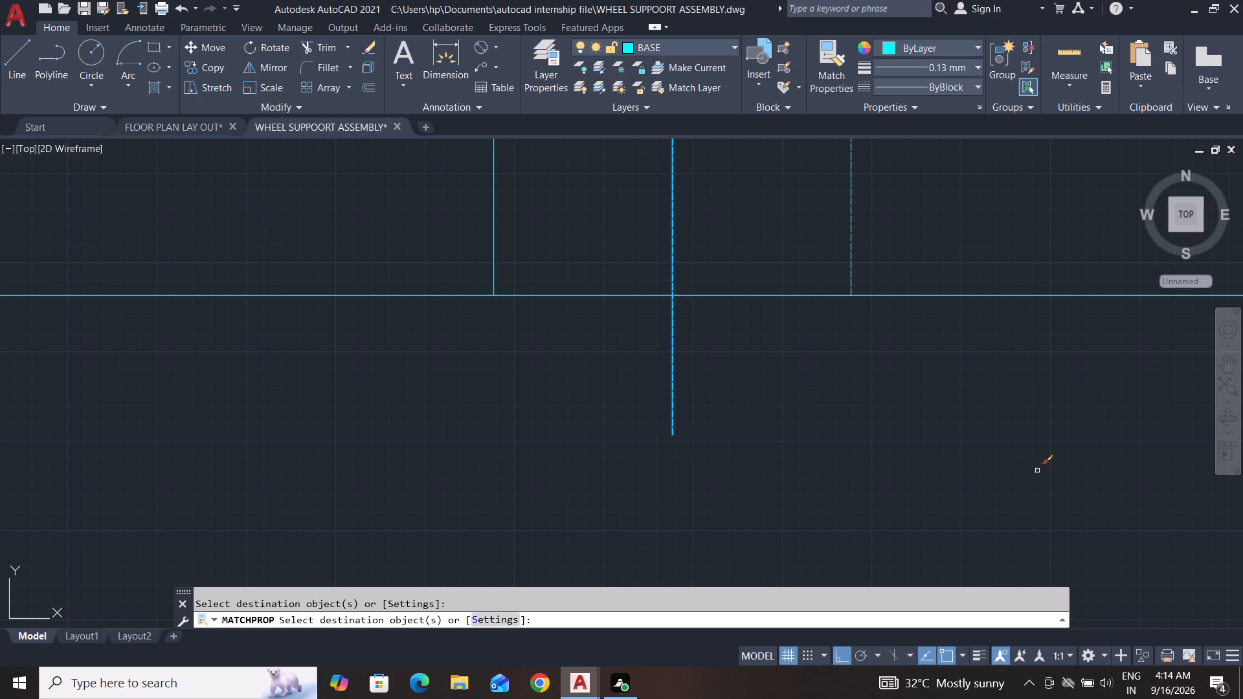
click(491, 219)
scroll(696, 421, down, 5)
key(Escape)
key(Escape)
key(Escape)
key(Escape)
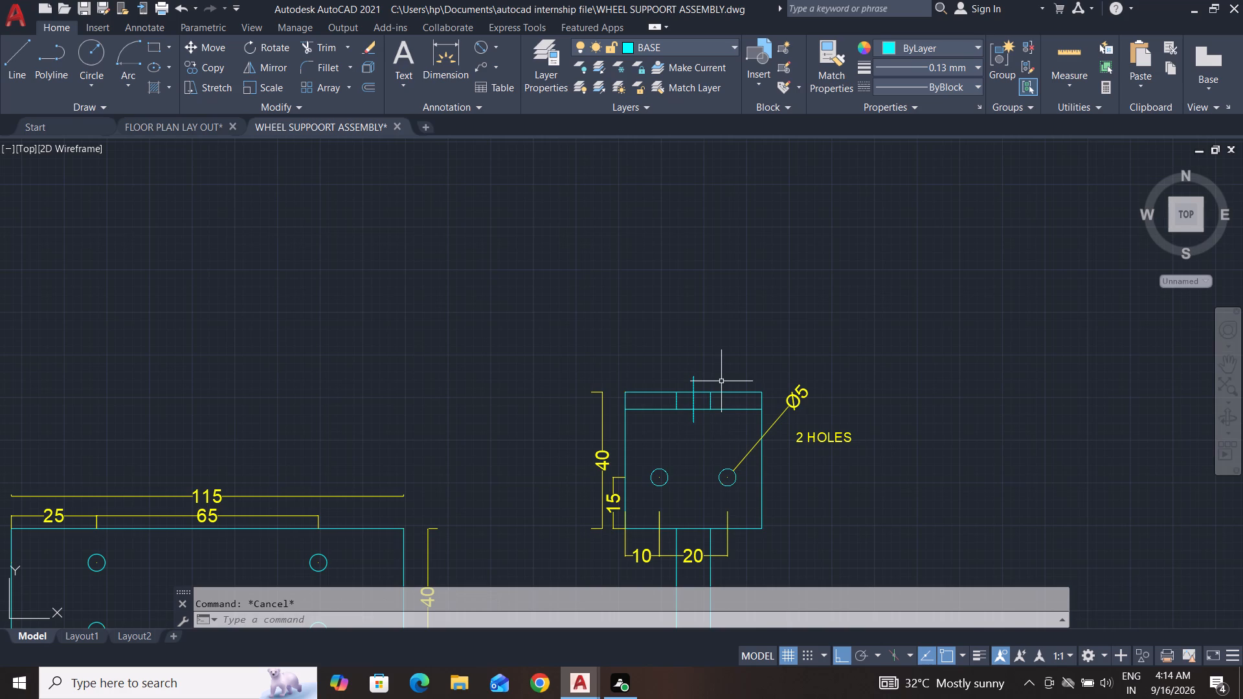
Delete the two leftover vertical projection lines between the bracket top and front views.
scroll(689, 484, down, 2)
middle_drag(688, 483, 738, 344)
scroll(735, 397, up, 1)
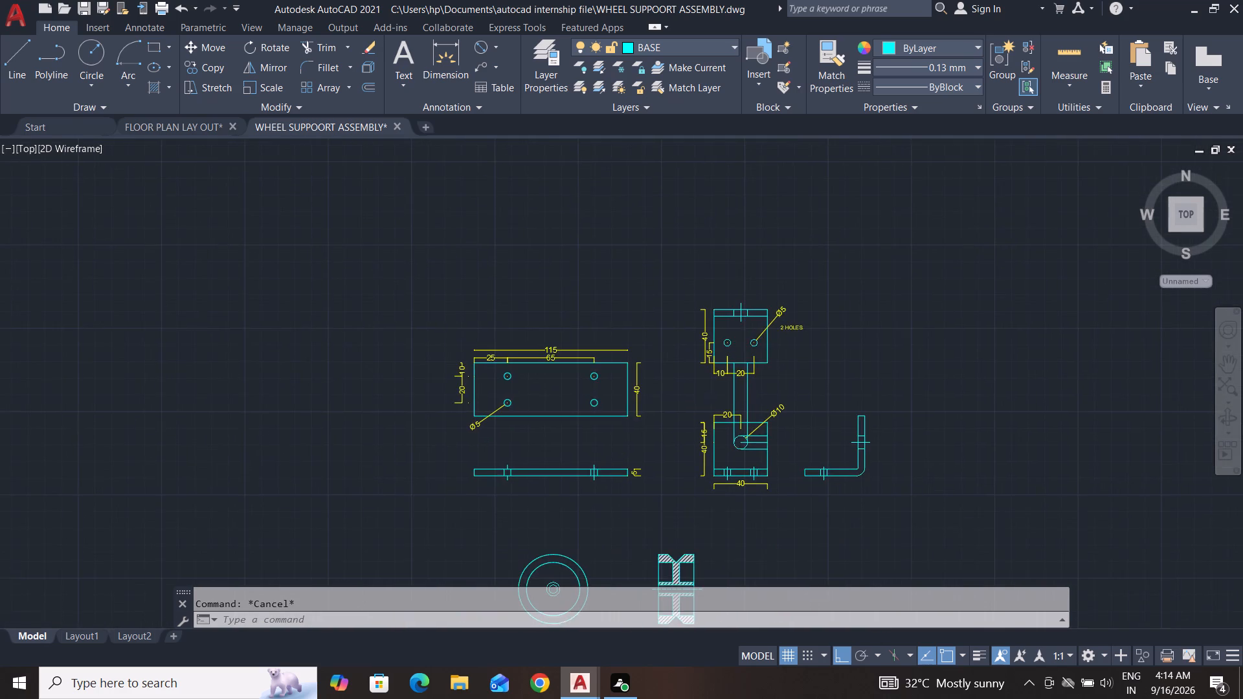
scroll(737, 389, up, 2)
click(800, 364)
click(618, 441)
key(Delete)
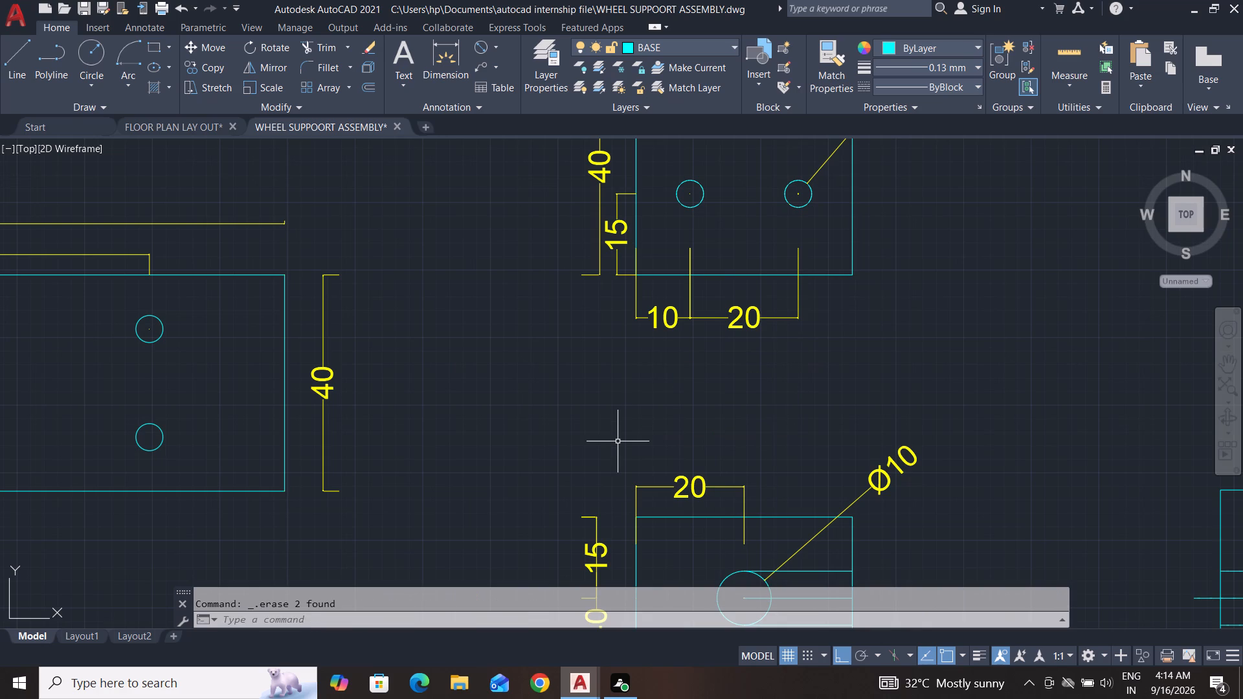
key(Escape)
key(Escape)
key(Escape)
Delete the diameter dimensions Ø10, Ø12 and both Ø6 from the two round top views below the shaft.
scroll(726, 451, down, 4)
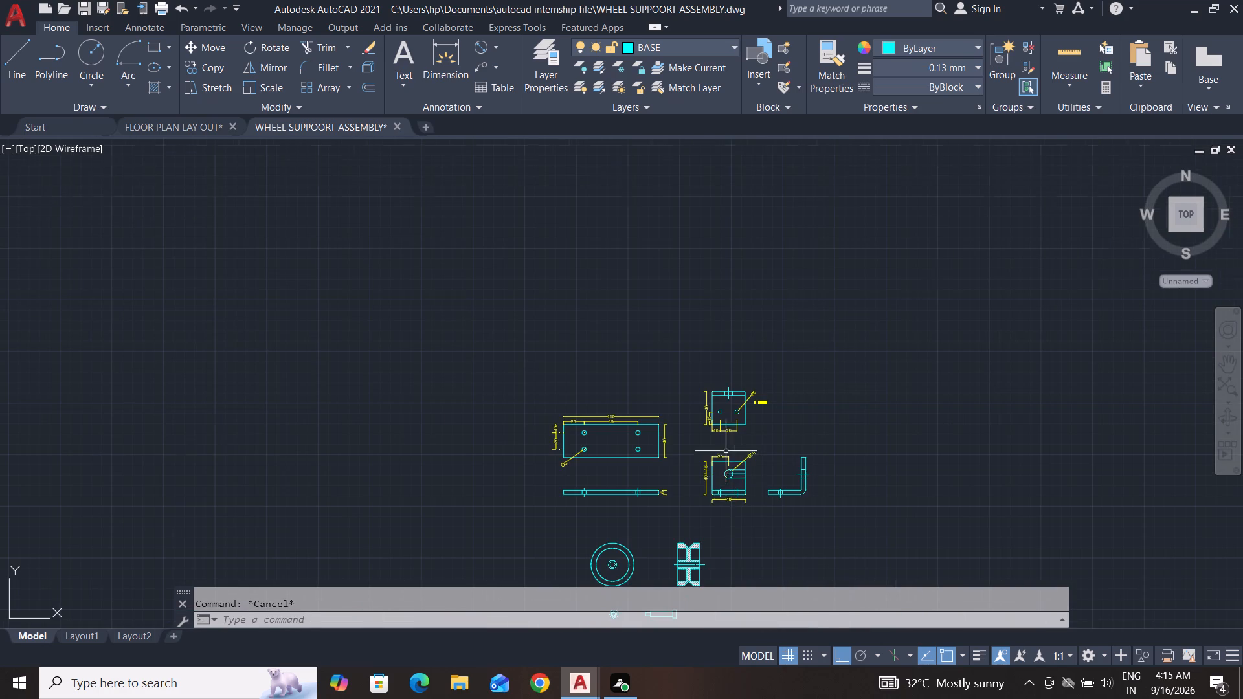
middle_drag(737, 533, 824, 380)
scroll(754, 492, up, 2)
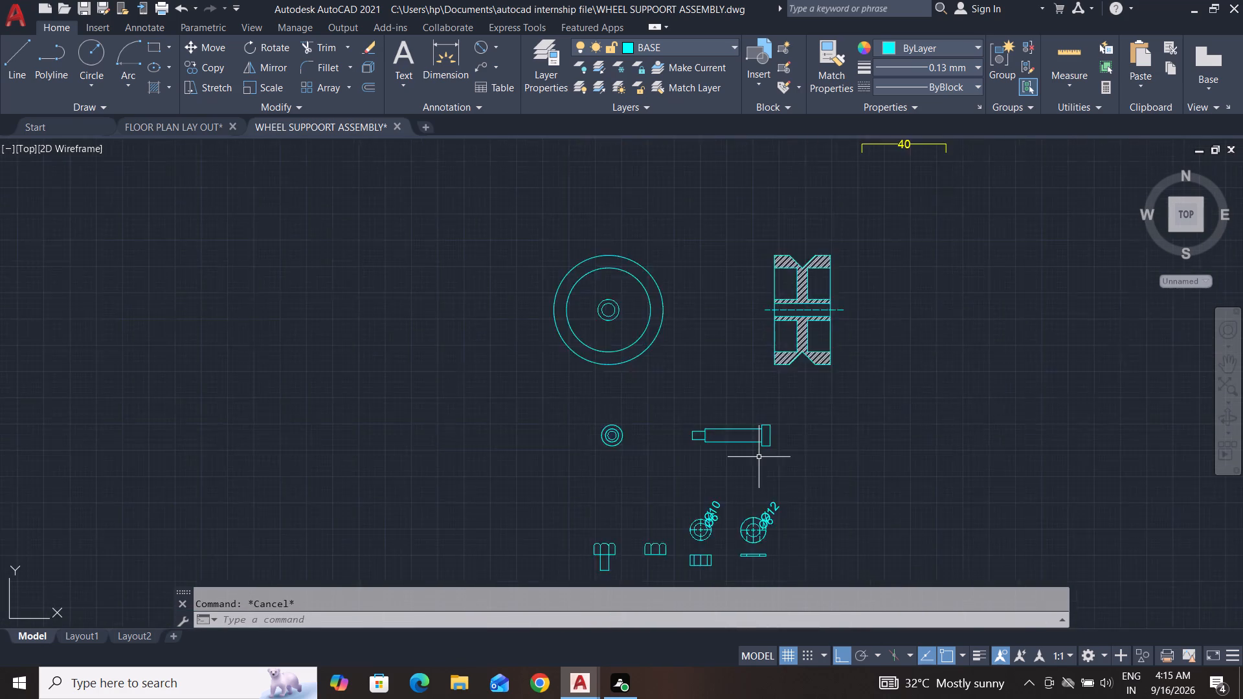
scroll(759, 457, up, 1)
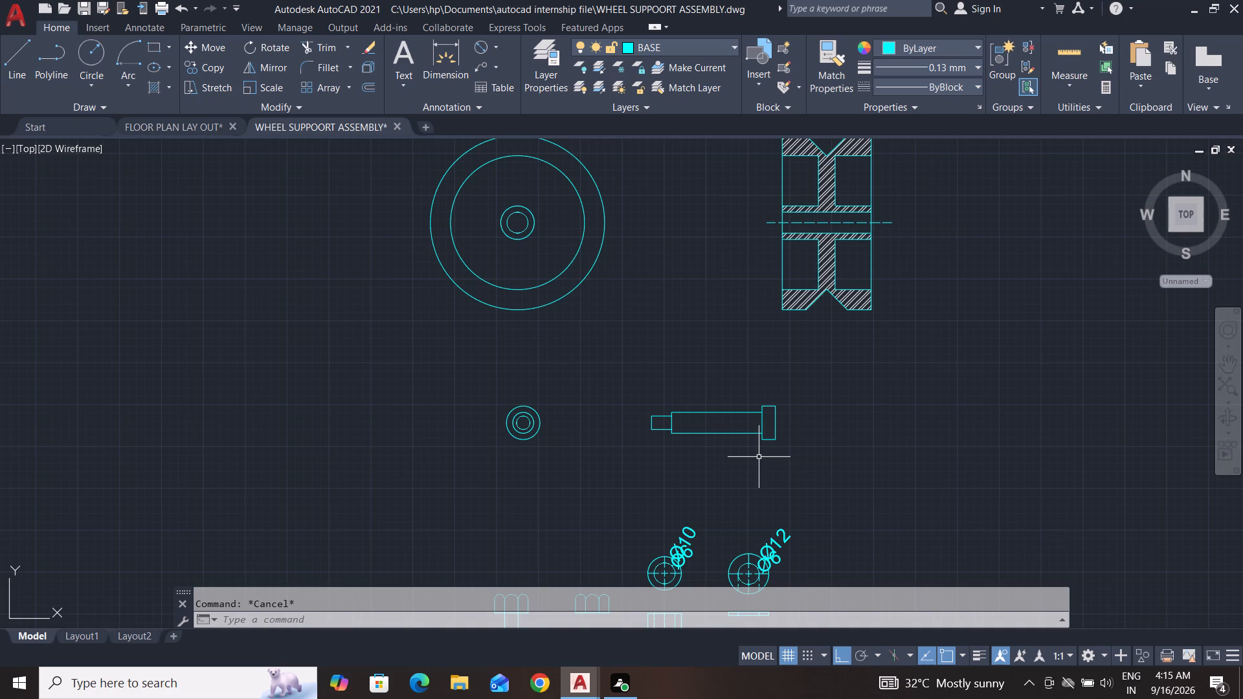
middle_drag(777, 507, 851, 364)
scroll(816, 423, up, 1)
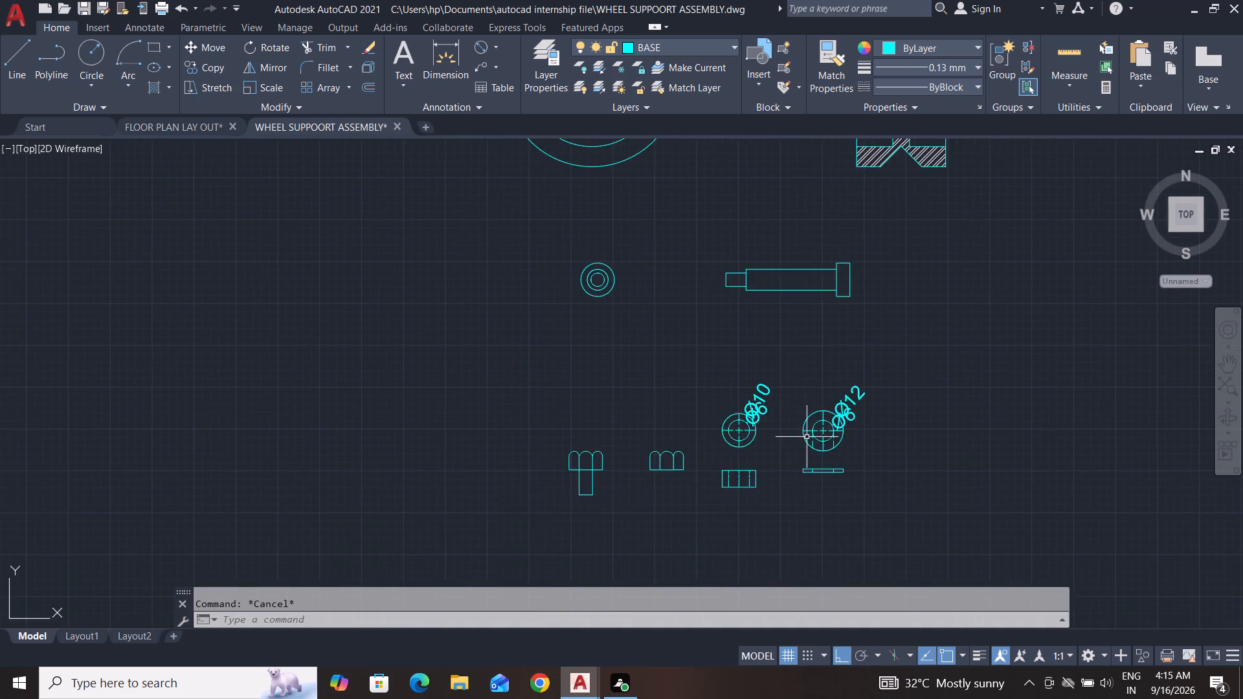
scroll(805, 438, up, 3)
click(989, 287)
click(909, 436)
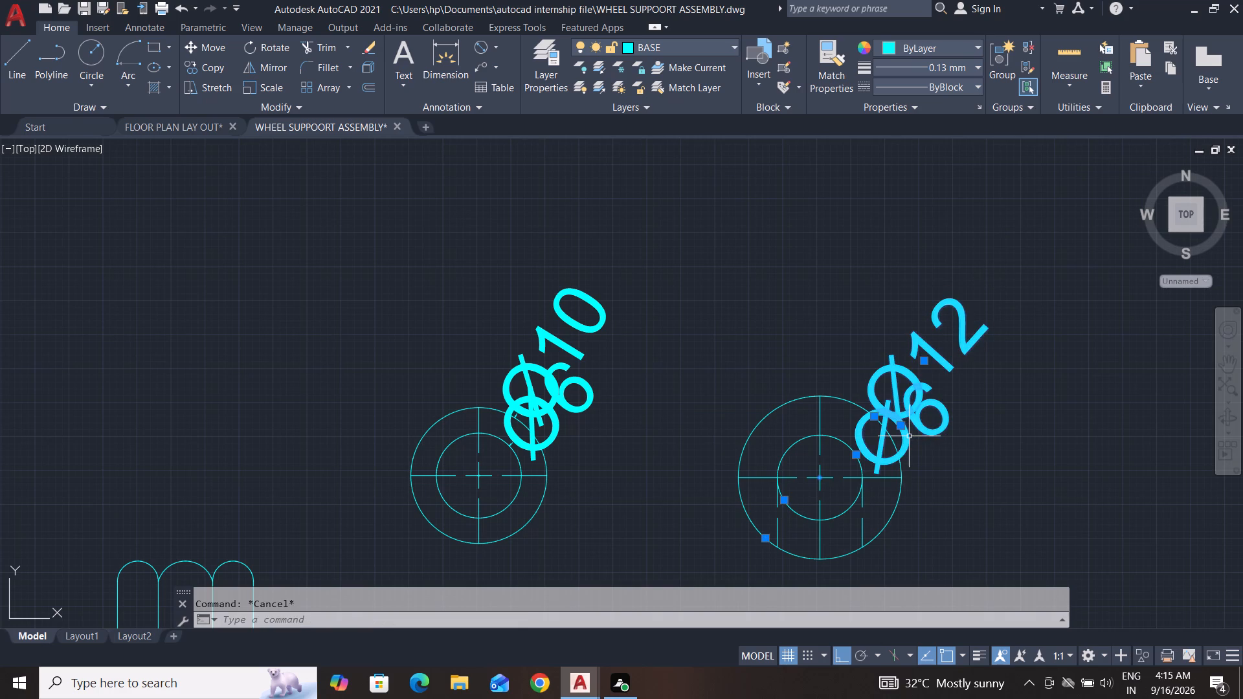
key(Delete)
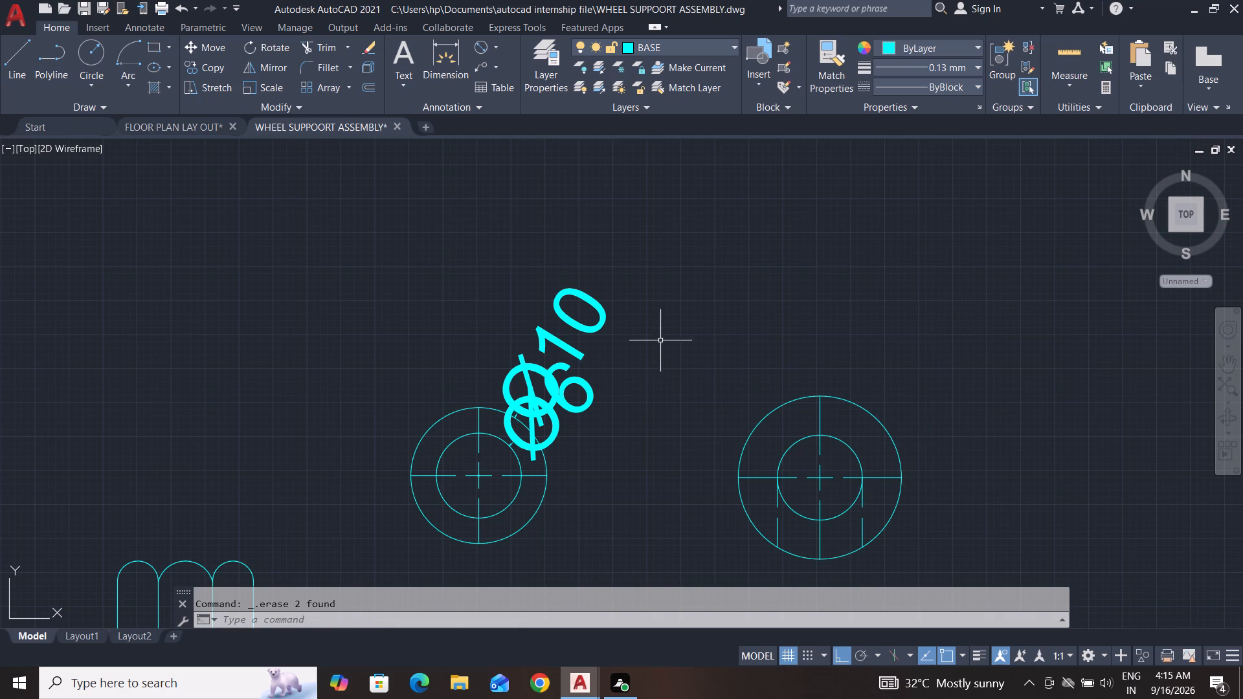
click(671, 230)
click(527, 423)
key(Delete)
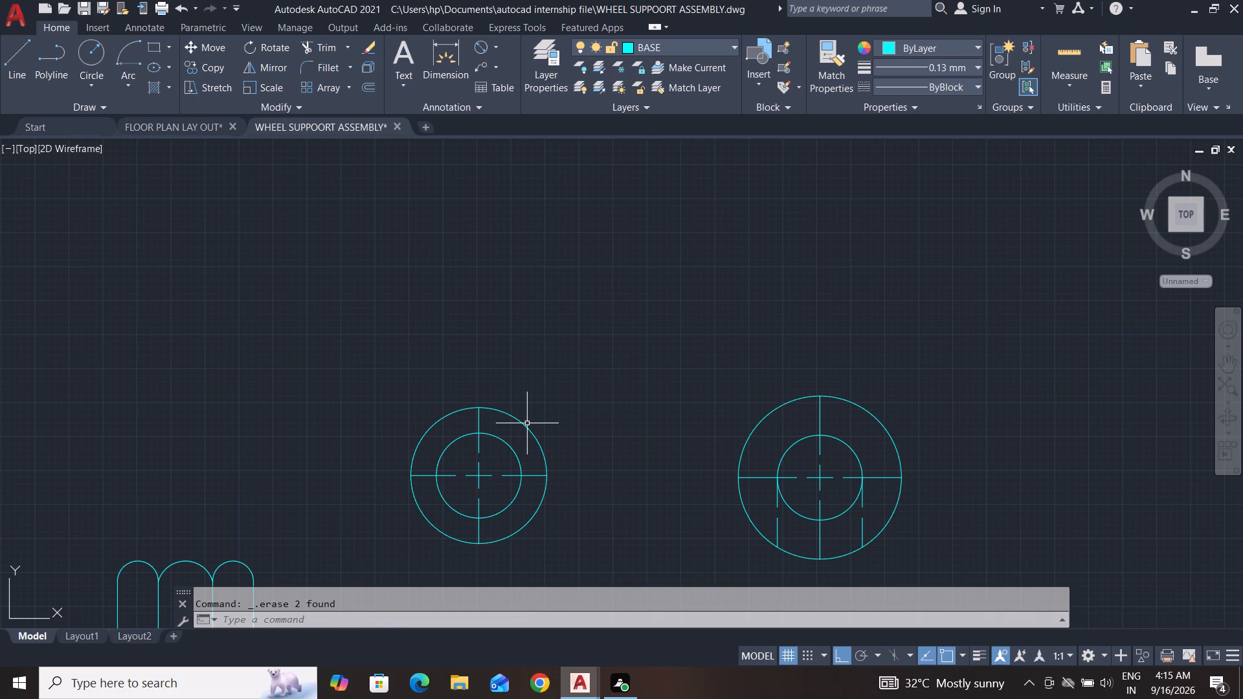
Delete the two dashed vertical projection lines running down from the inner circle in the larger round top view.
middle_drag(618, 490, 666, 320)
scroll(649, 385, up, 1)
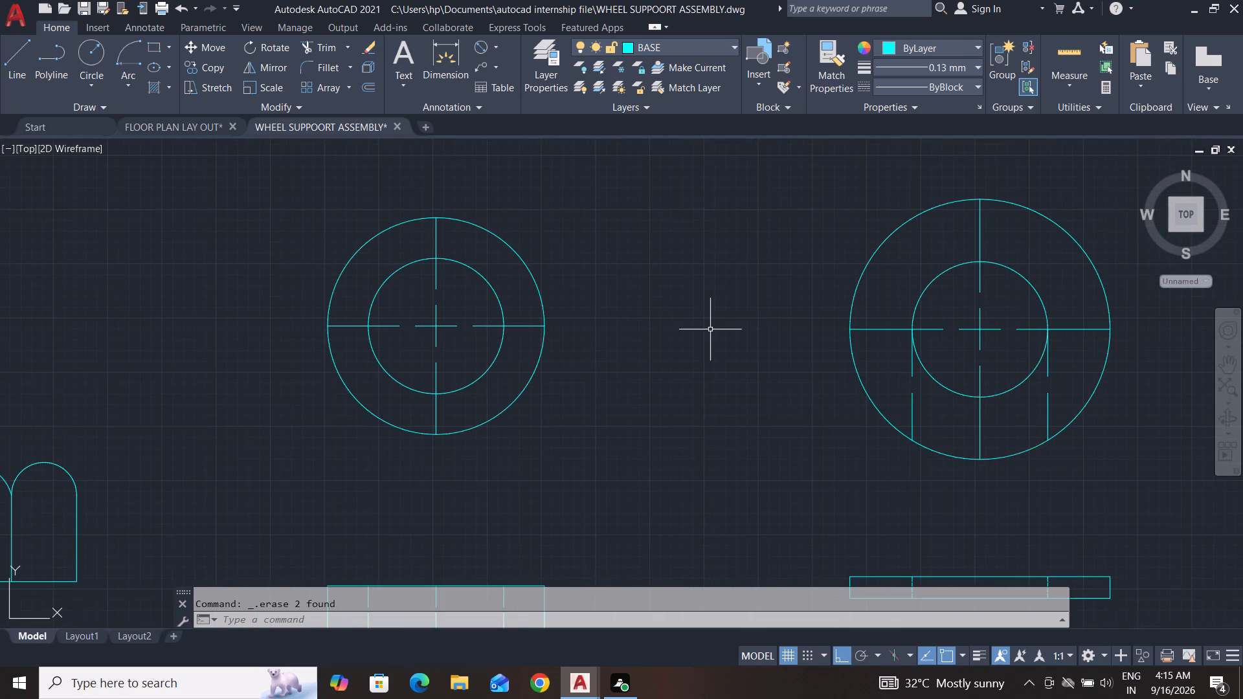
middle_drag(975, 419, 930, 364)
click(1007, 348)
click(995, 367)
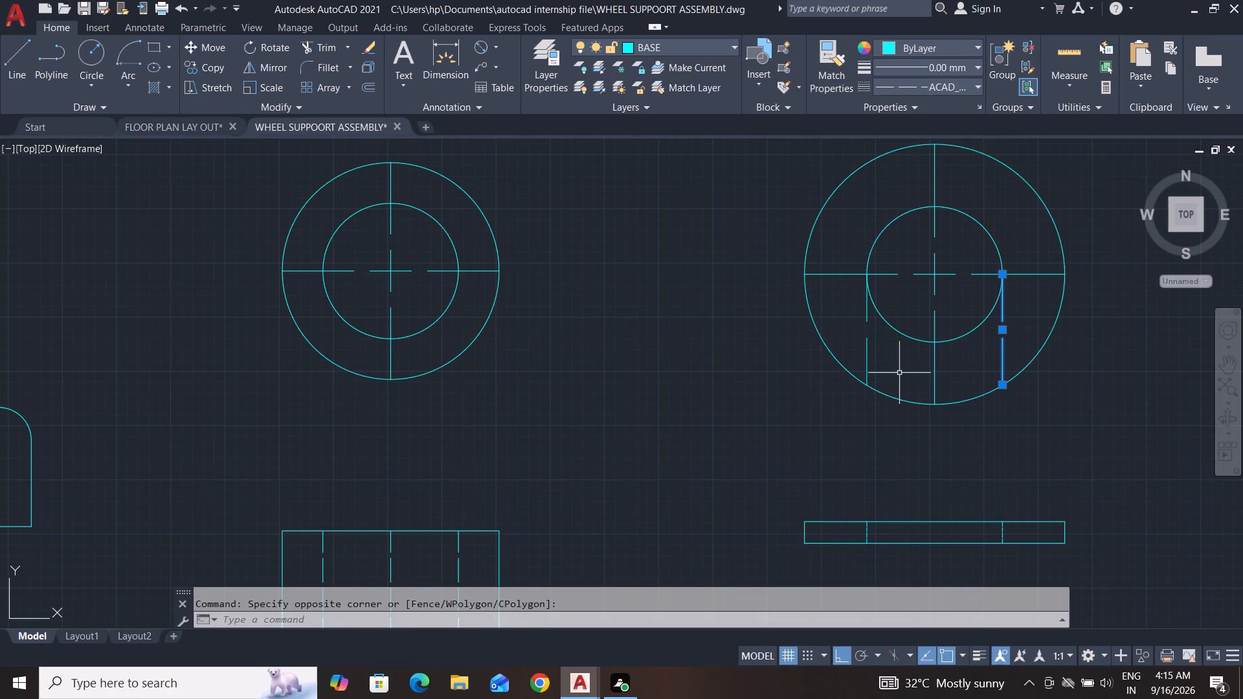
click(881, 335)
click(861, 361)
key(Delete)
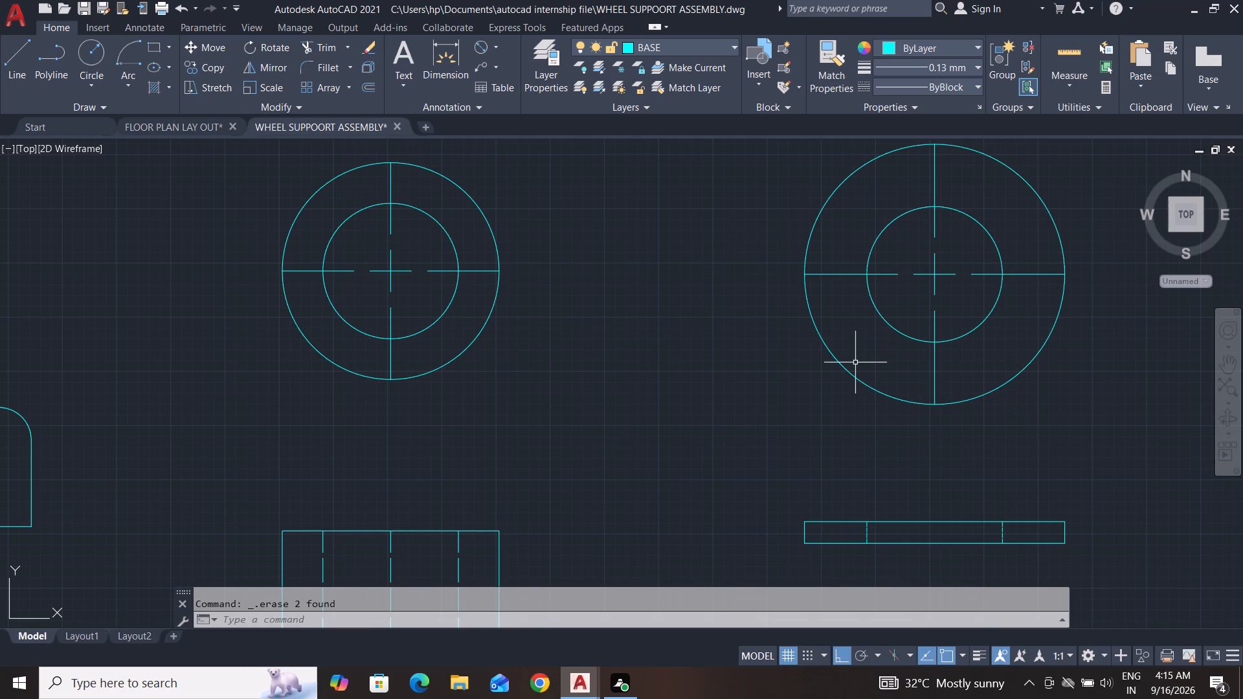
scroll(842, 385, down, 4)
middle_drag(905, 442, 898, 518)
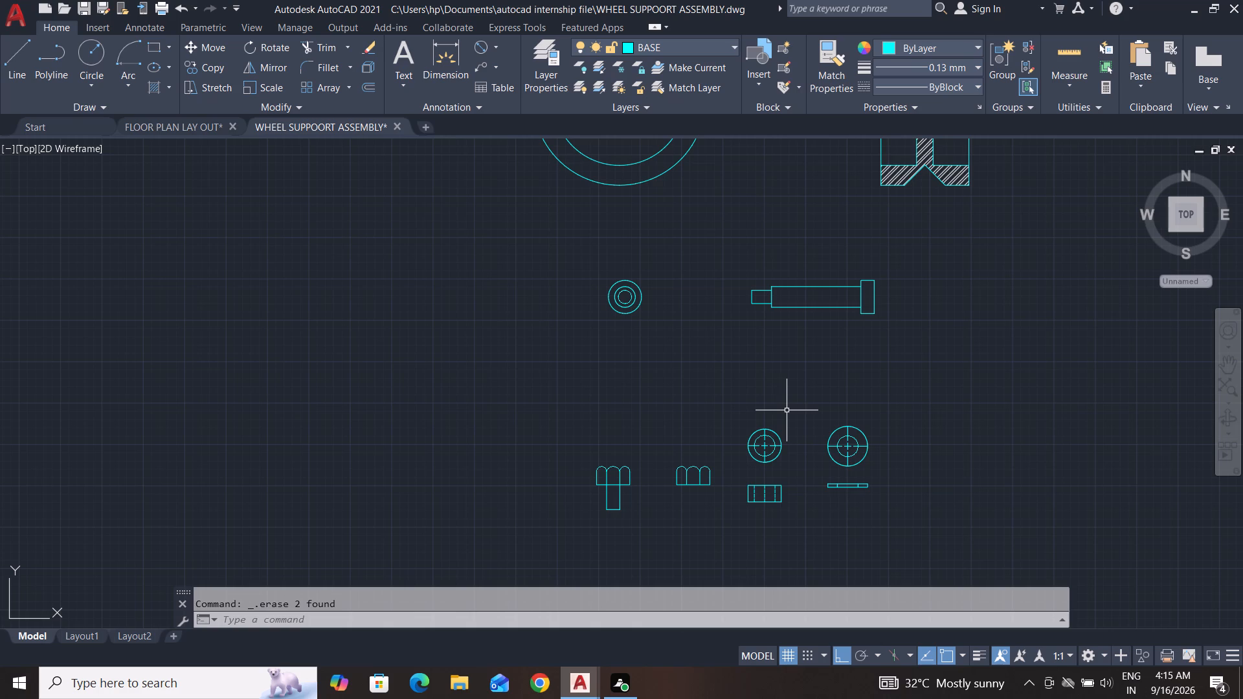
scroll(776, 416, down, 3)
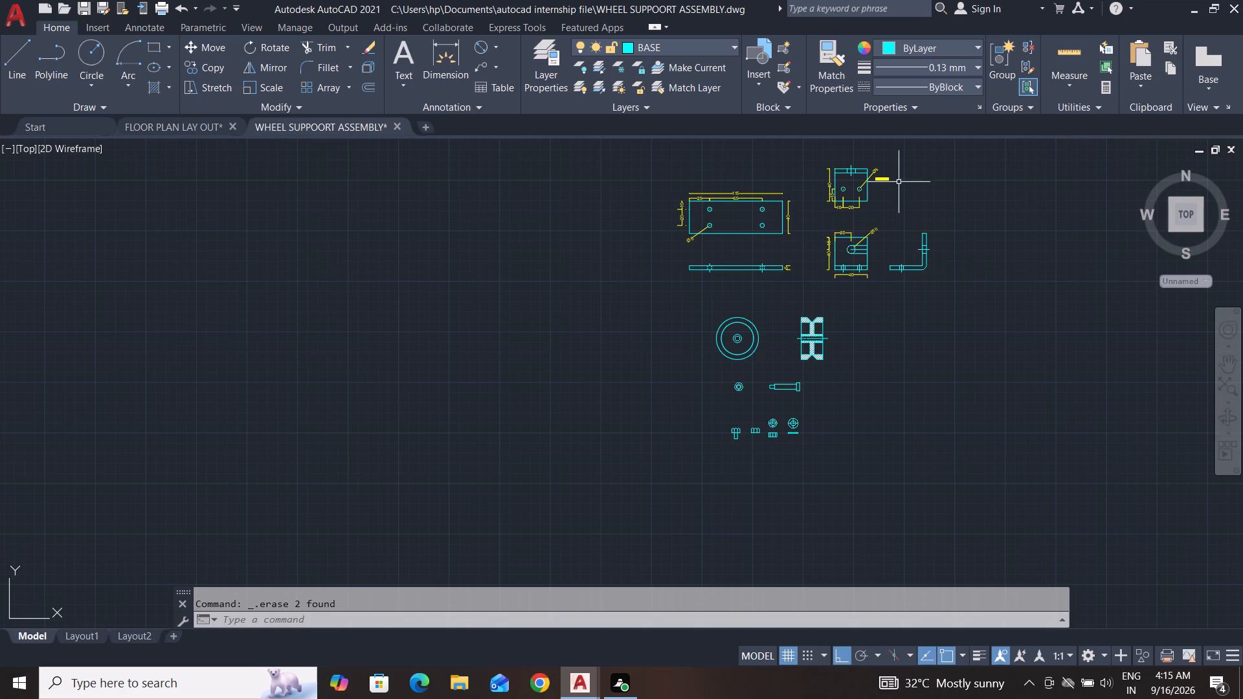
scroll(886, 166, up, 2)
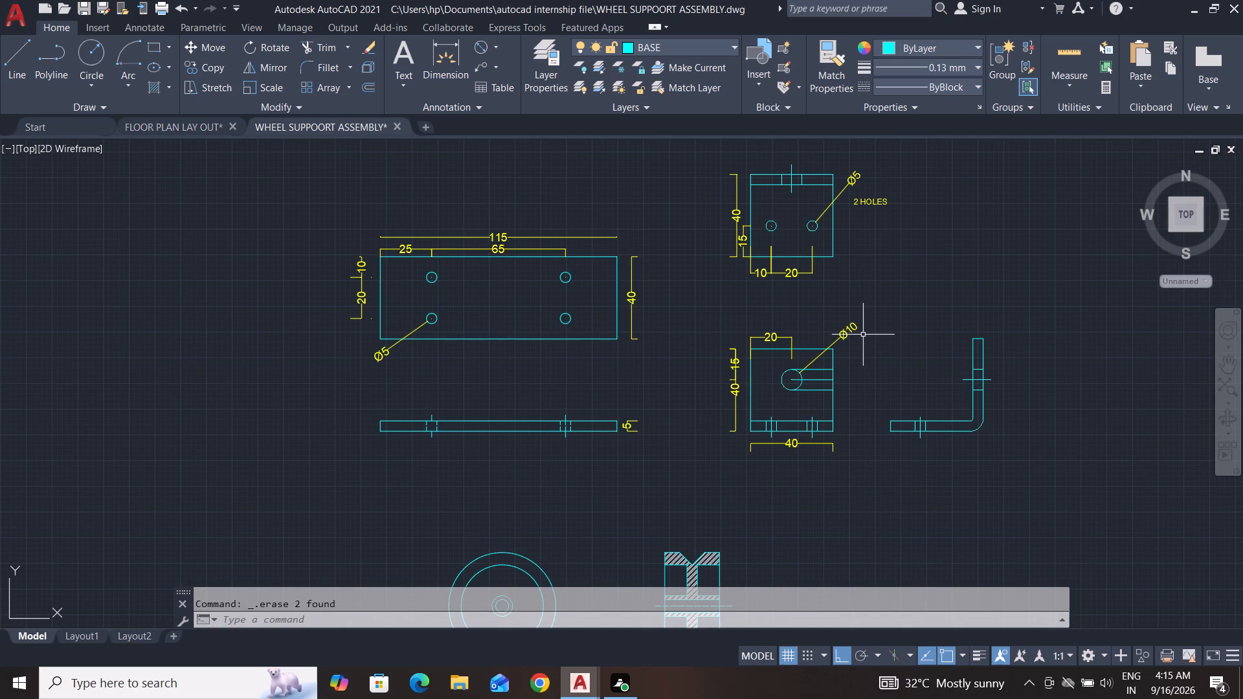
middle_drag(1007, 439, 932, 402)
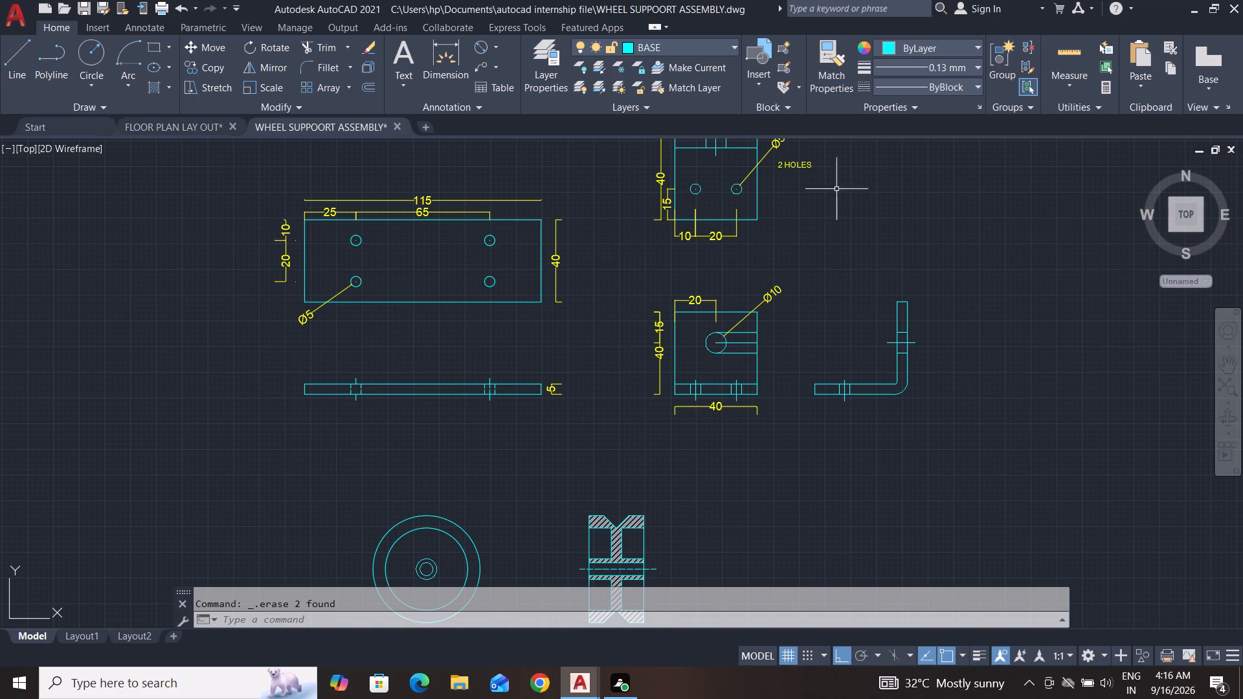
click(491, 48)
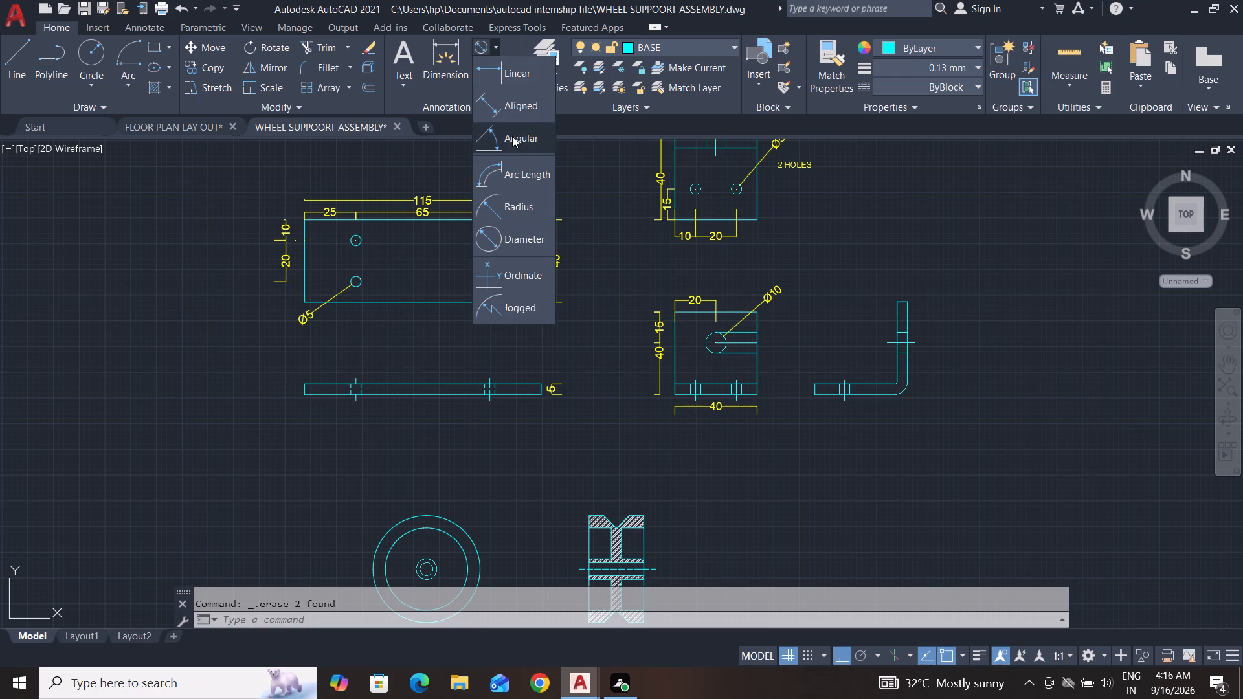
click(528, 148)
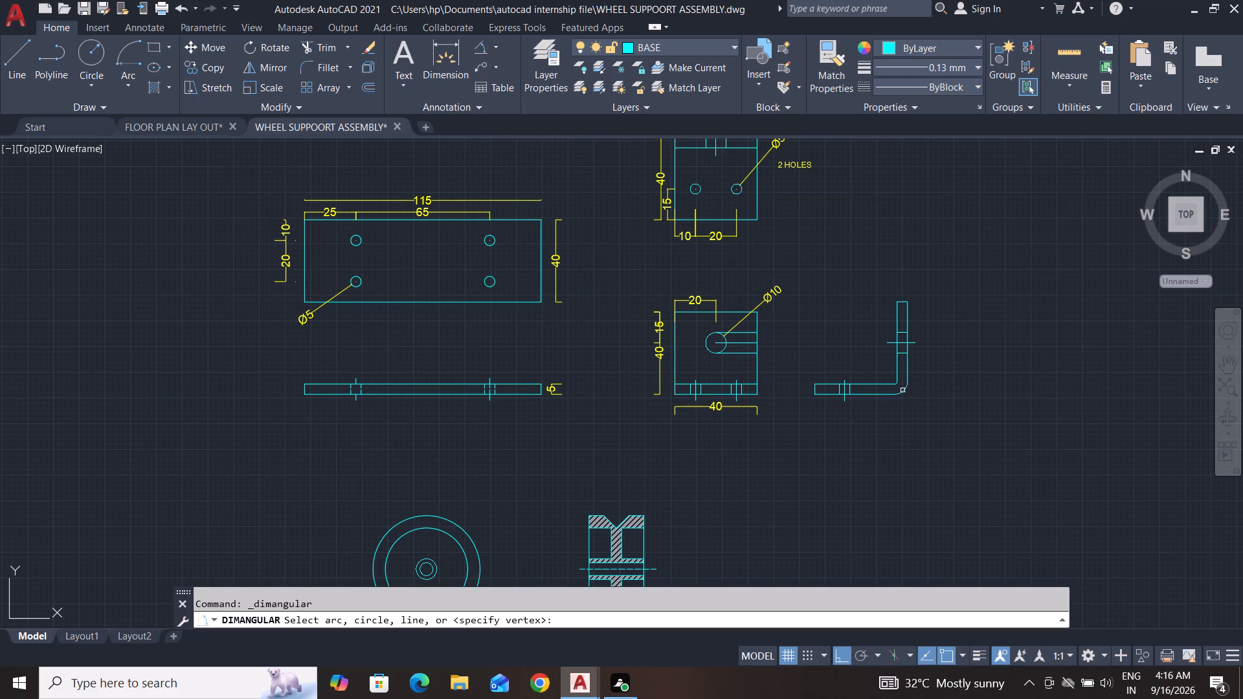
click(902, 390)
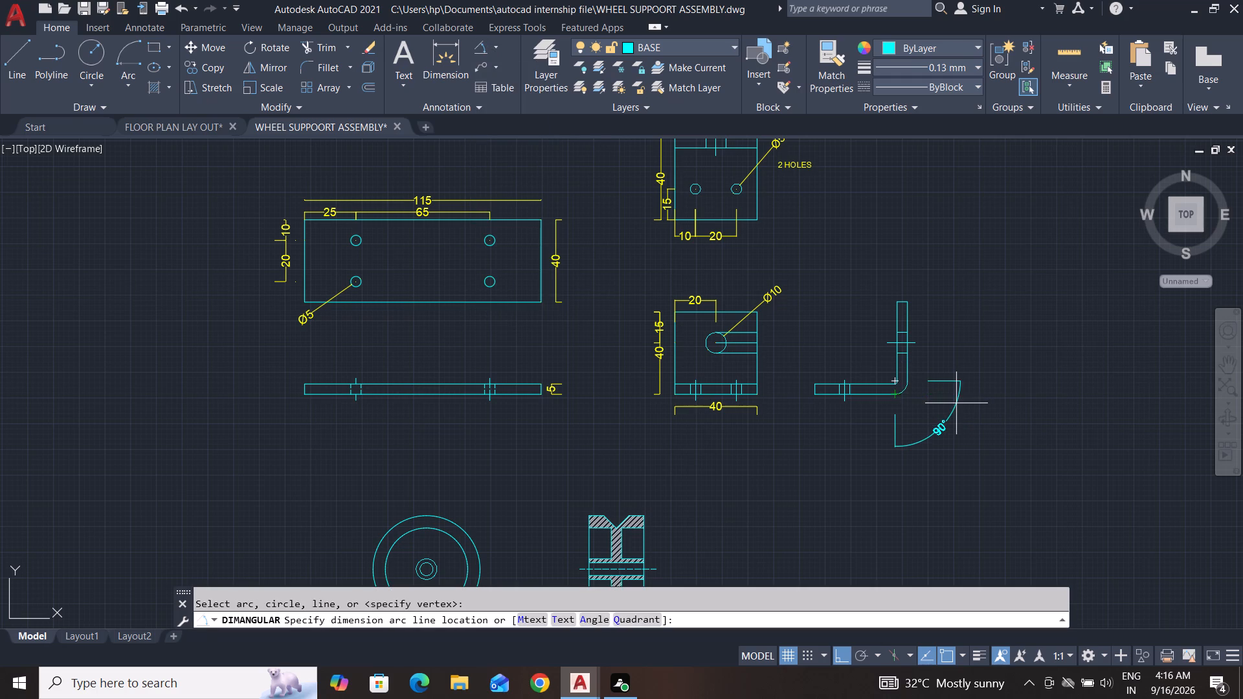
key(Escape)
Add a radius dimension to the outer bend of the bracket side view, placed outside the corner.
click(495, 51)
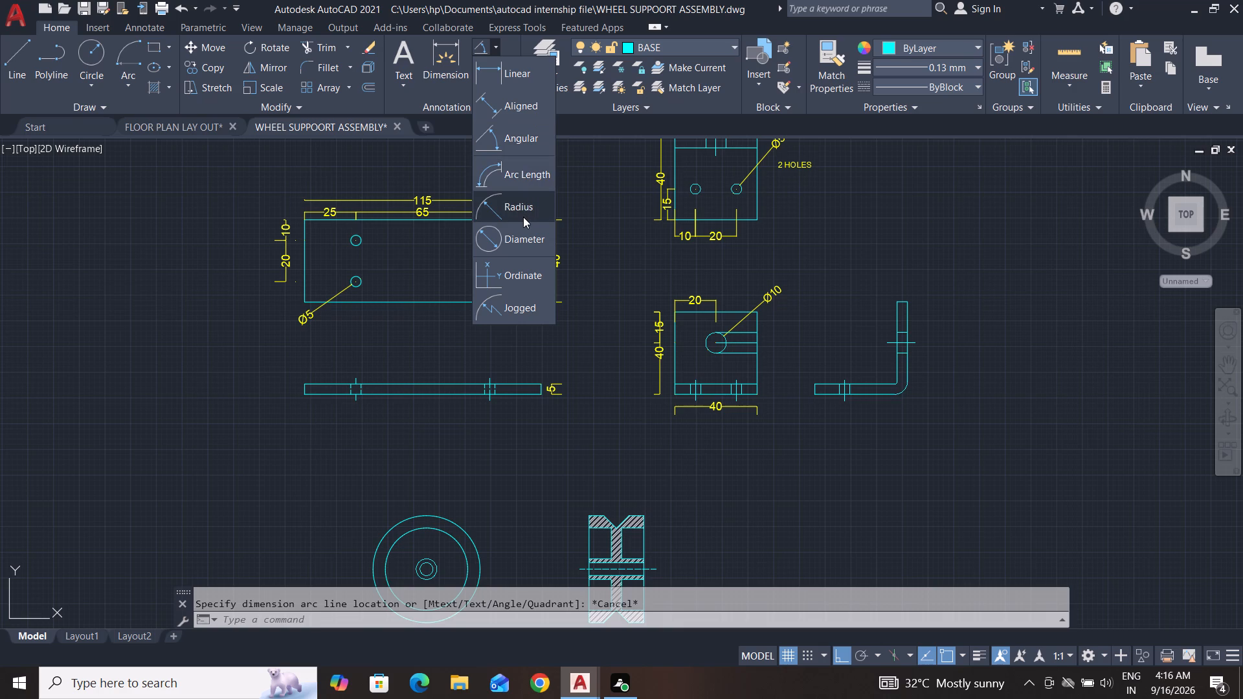
click(525, 210)
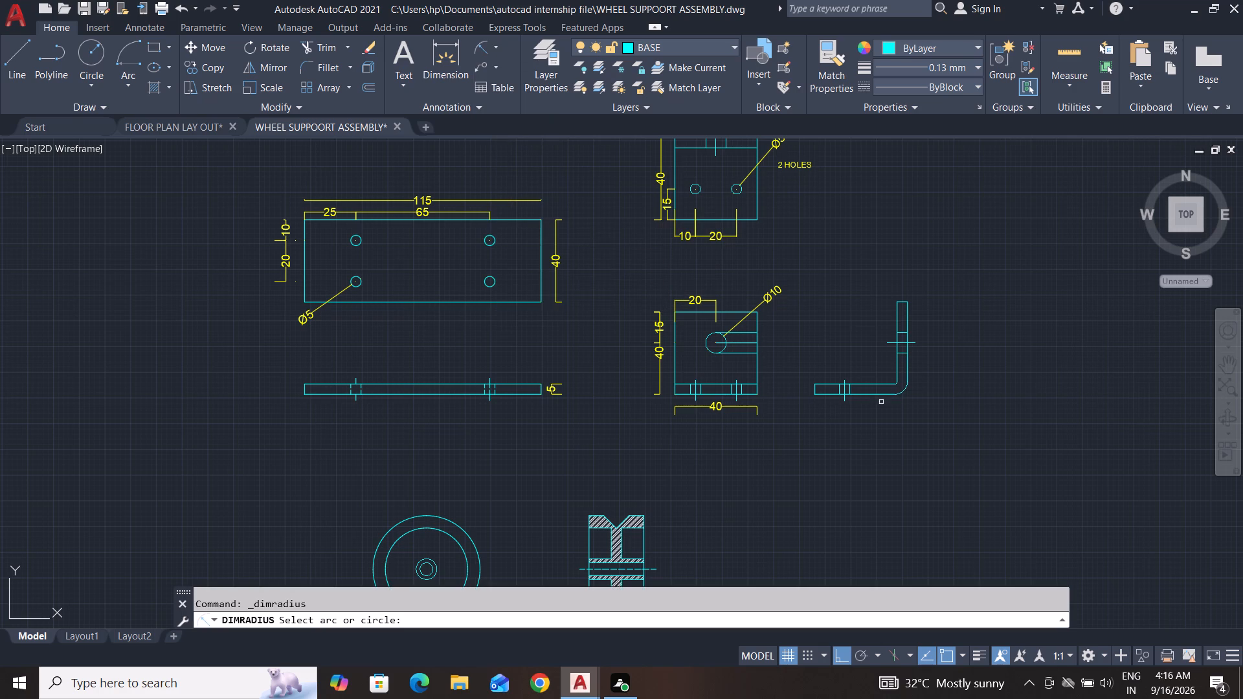
click(904, 389)
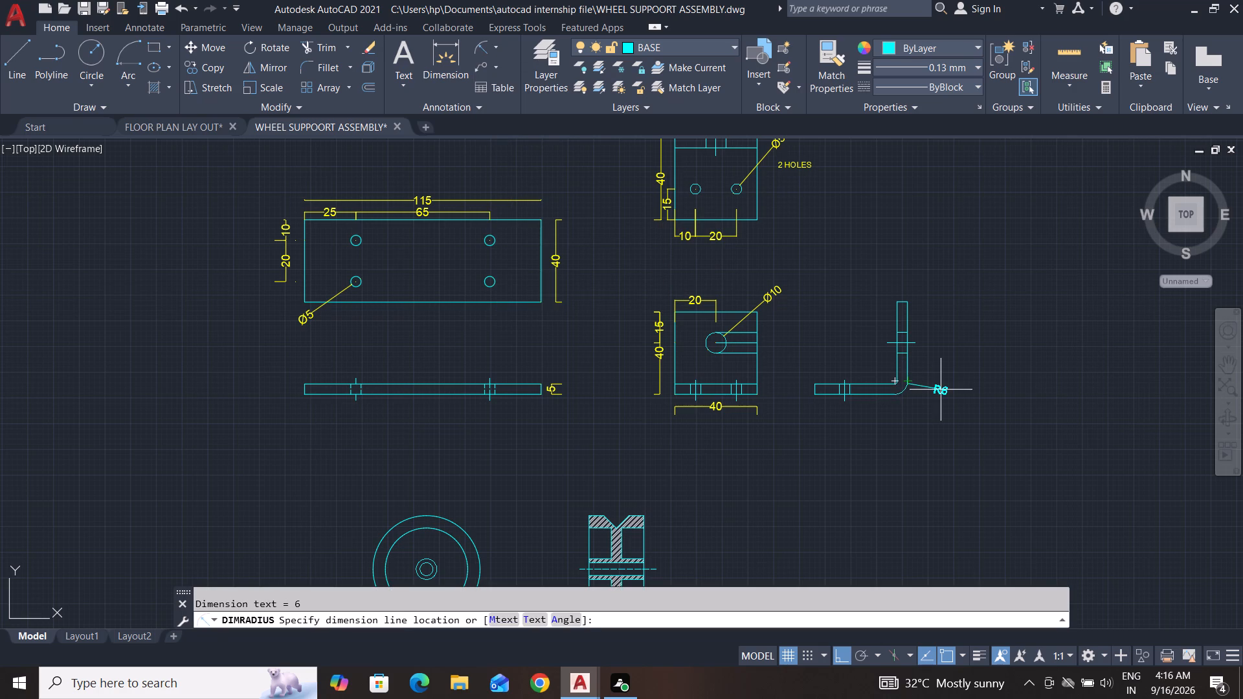
scroll(932, 396, up, 4)
click(920, 423)
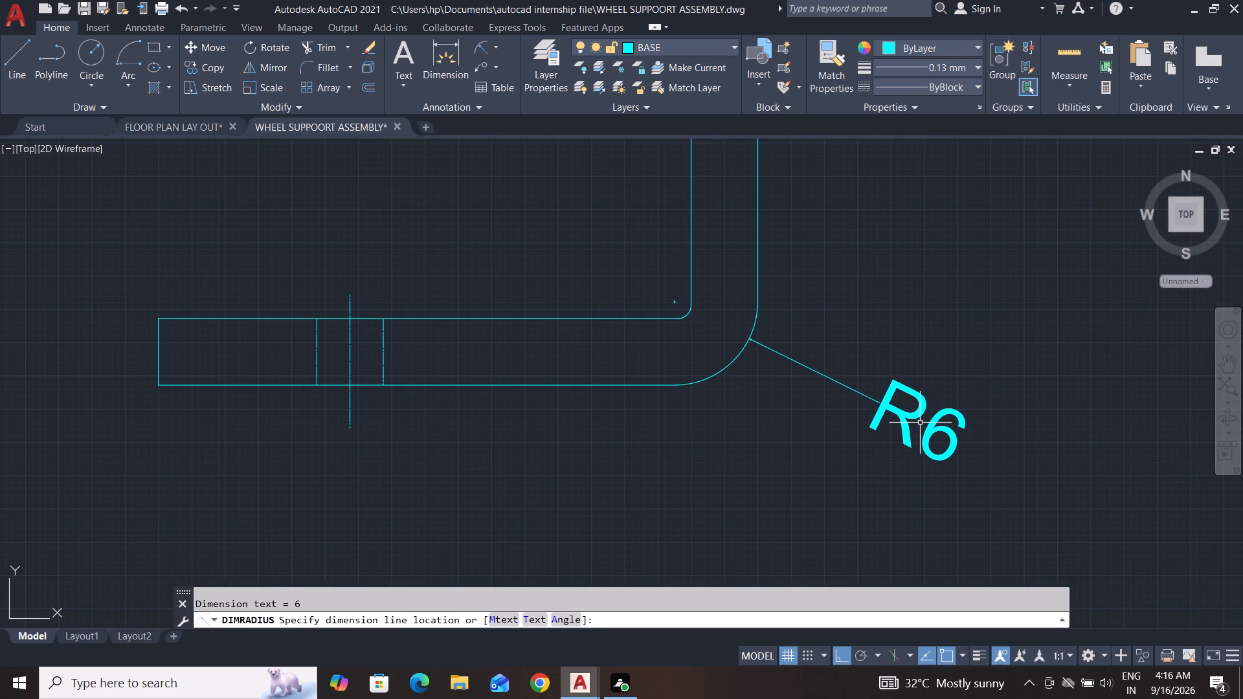
key(Escape)
key(Escape)
key(Escape)
key(Escape)
Modify the Standard dimension style so the linear primary units use a precision of 0.00.
scroll(925, 322, down, 3)
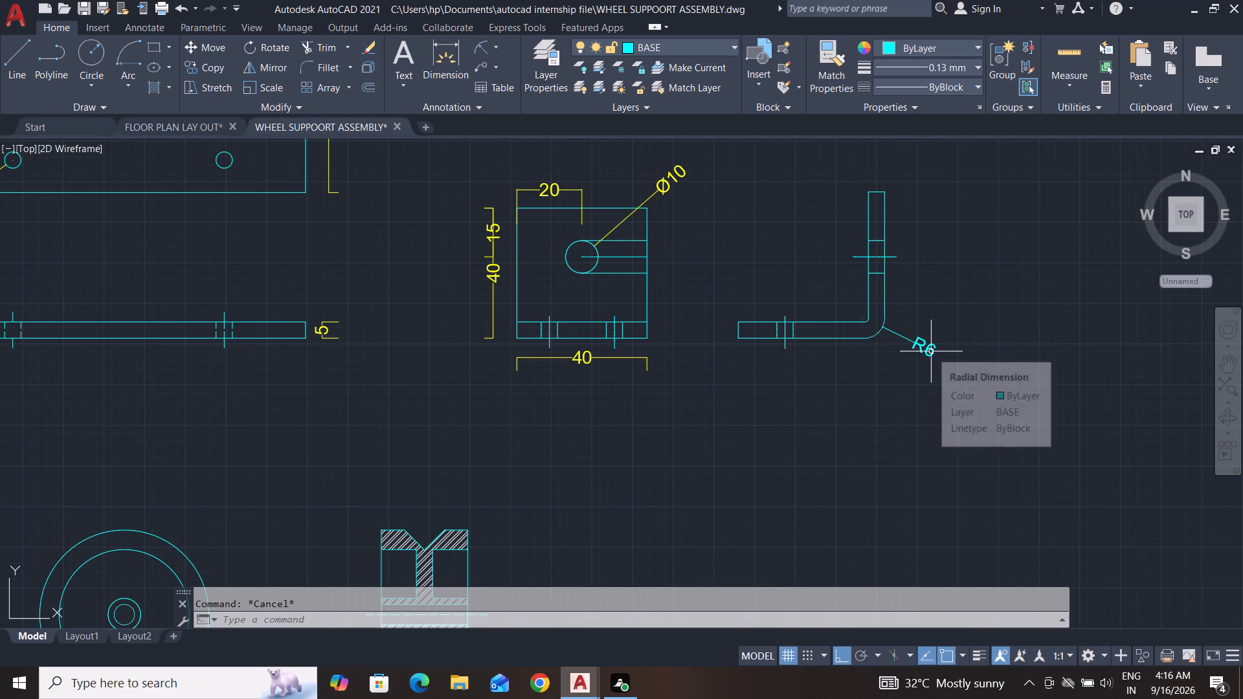
key(d)
key(Return)
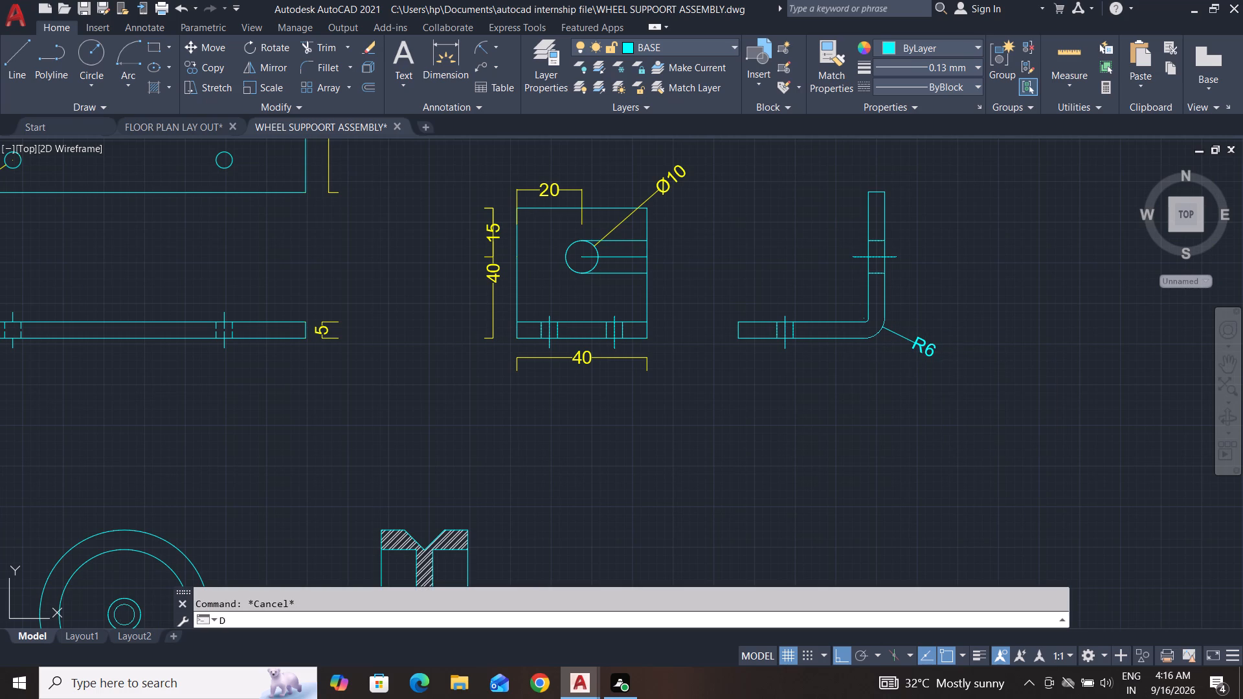
click(808, 305)
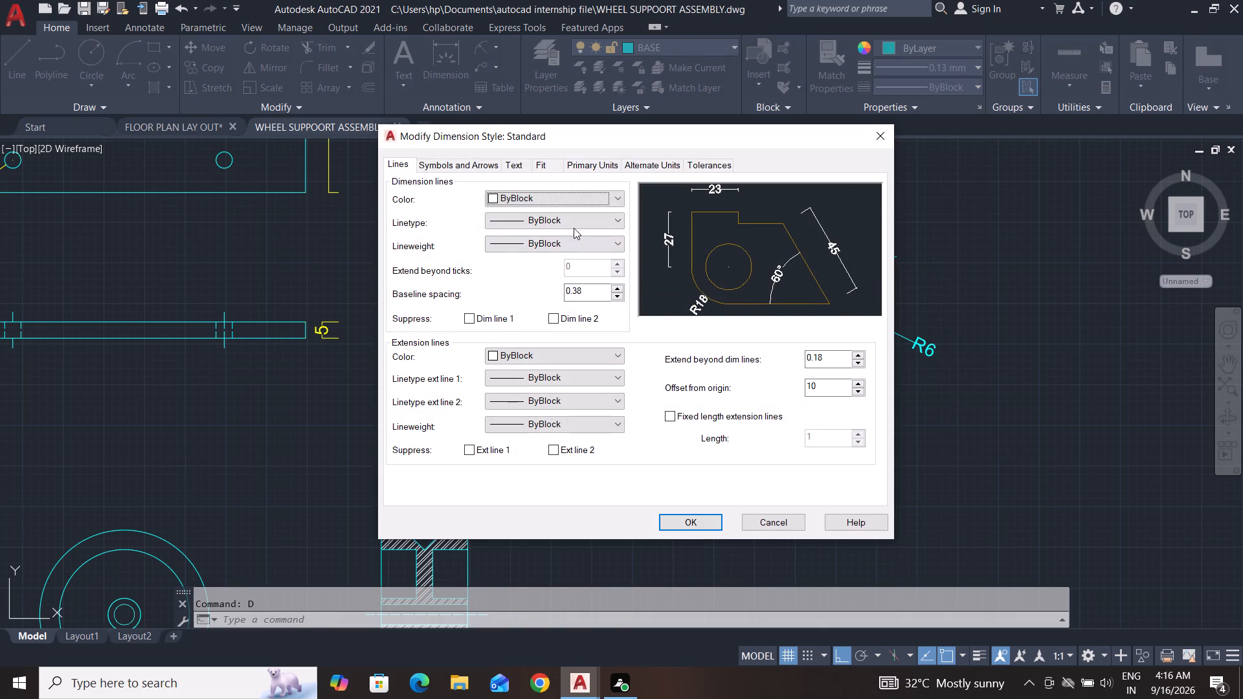
click(585, 162)
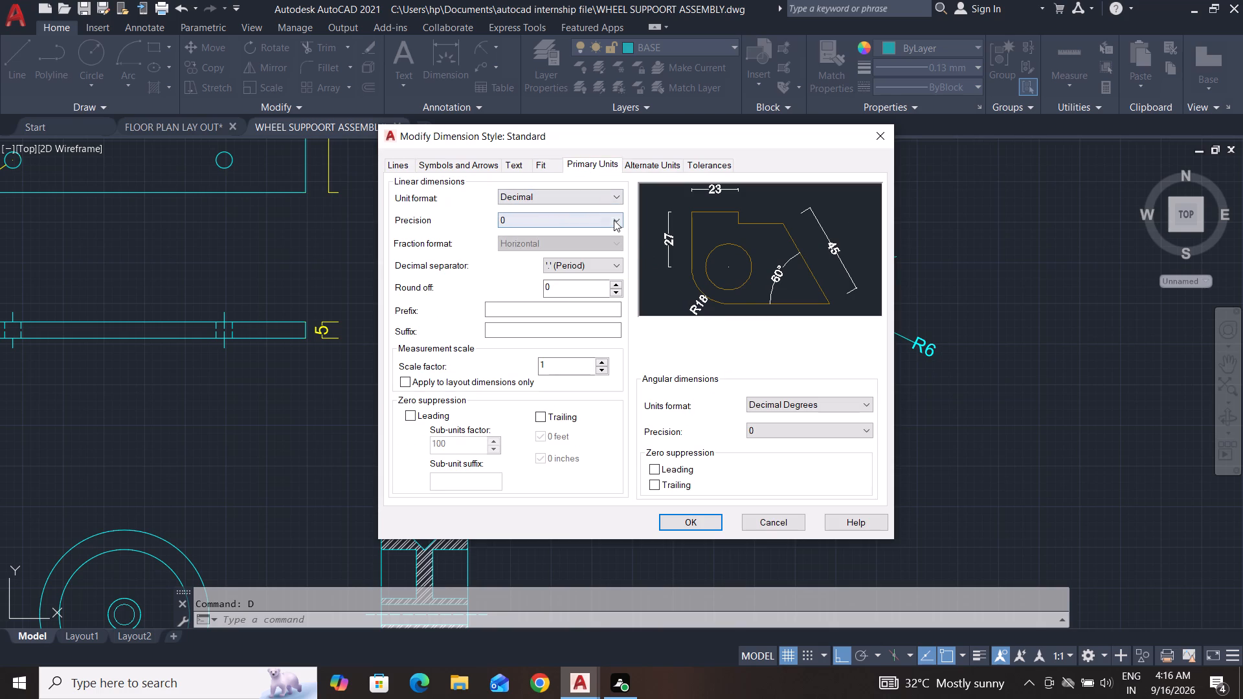
click(615, 221)
click(605, 243)
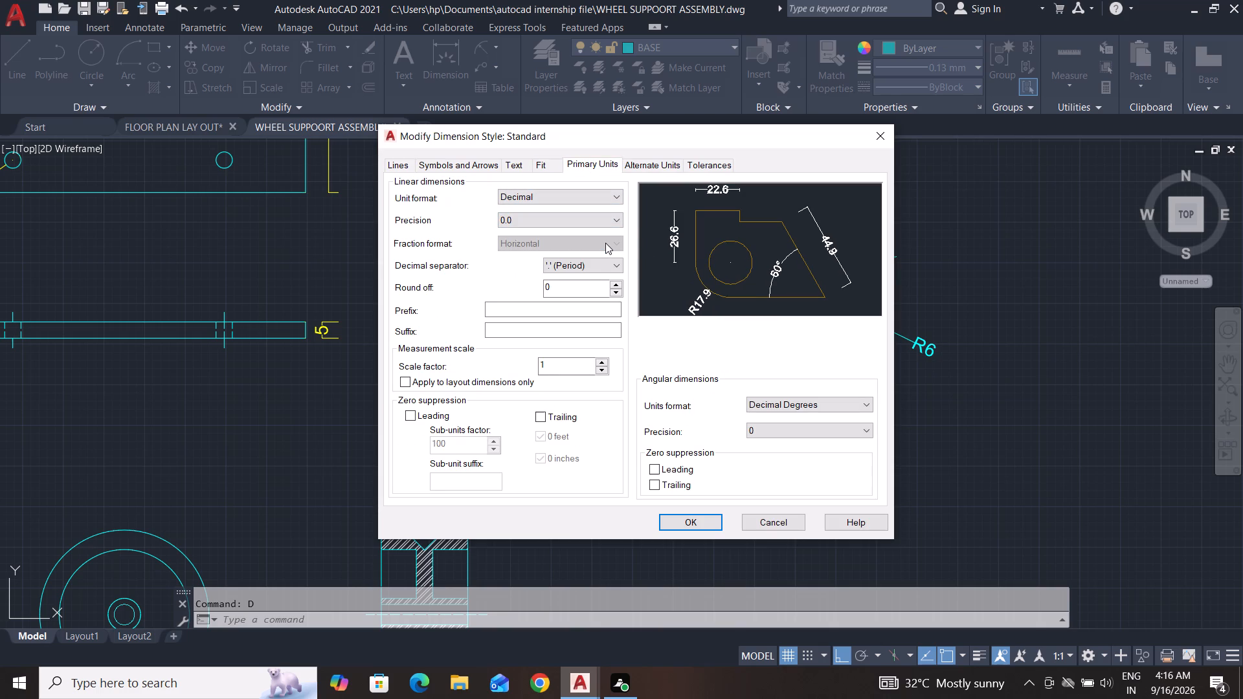
click(608, 220)
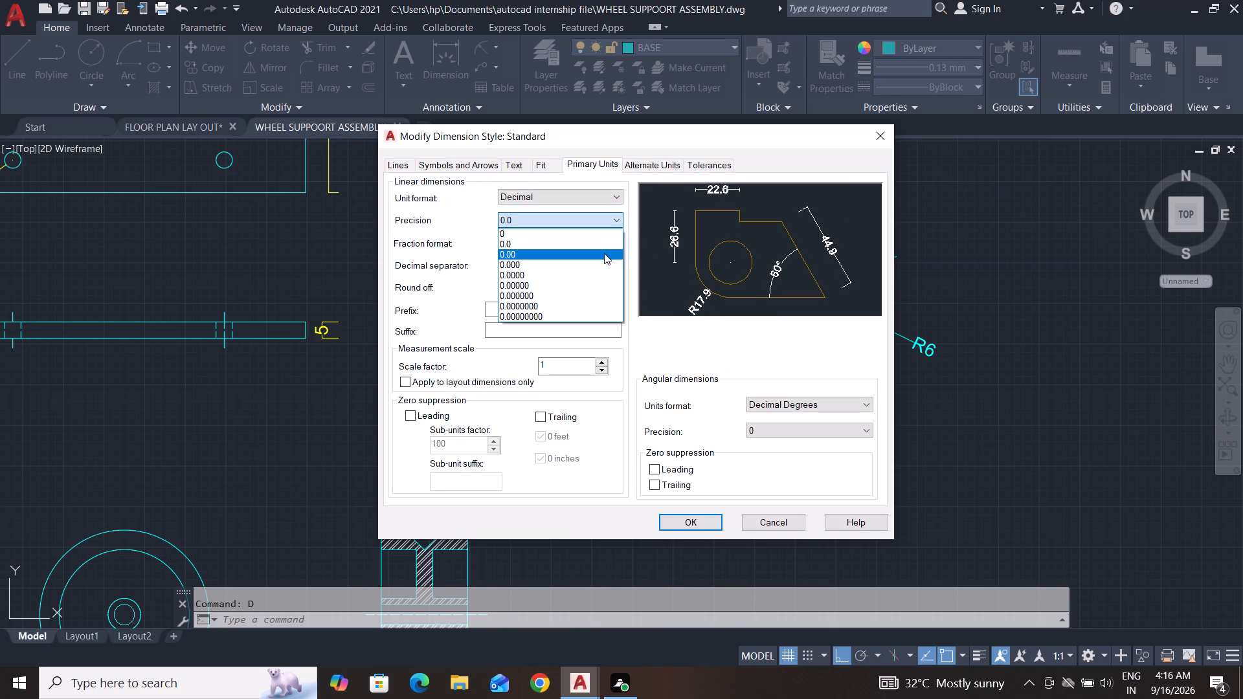
click(604, 253)
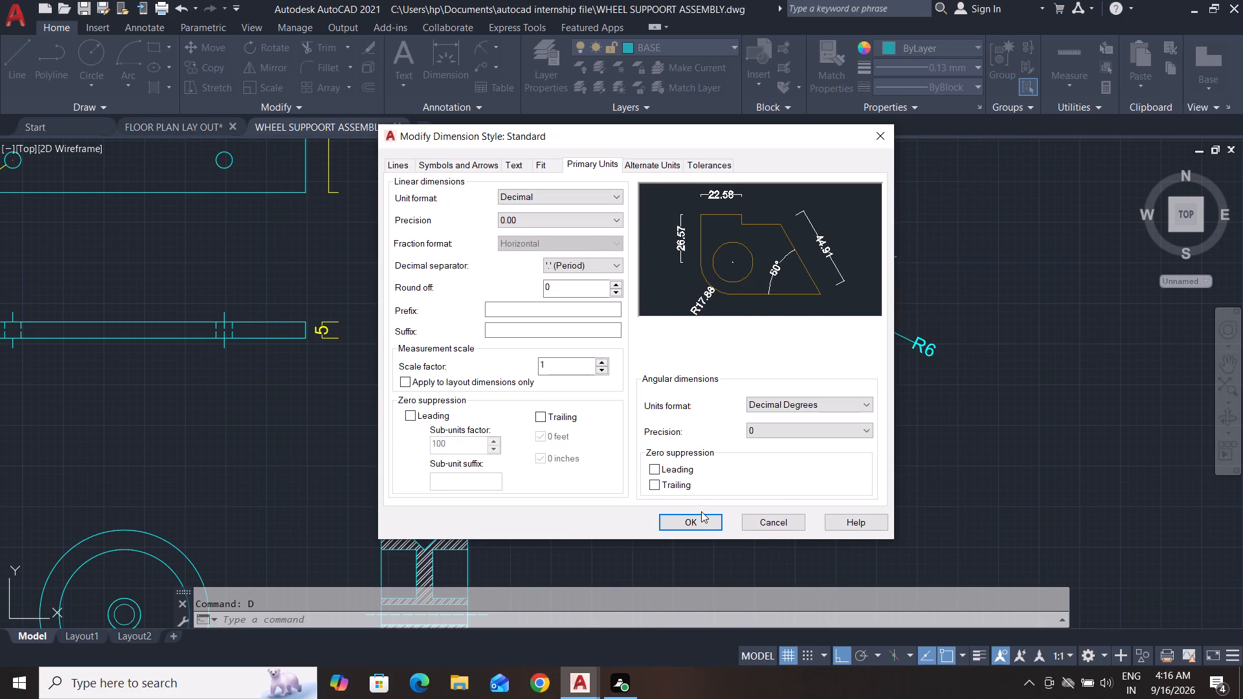
click(697, 526)
click(809, 254)
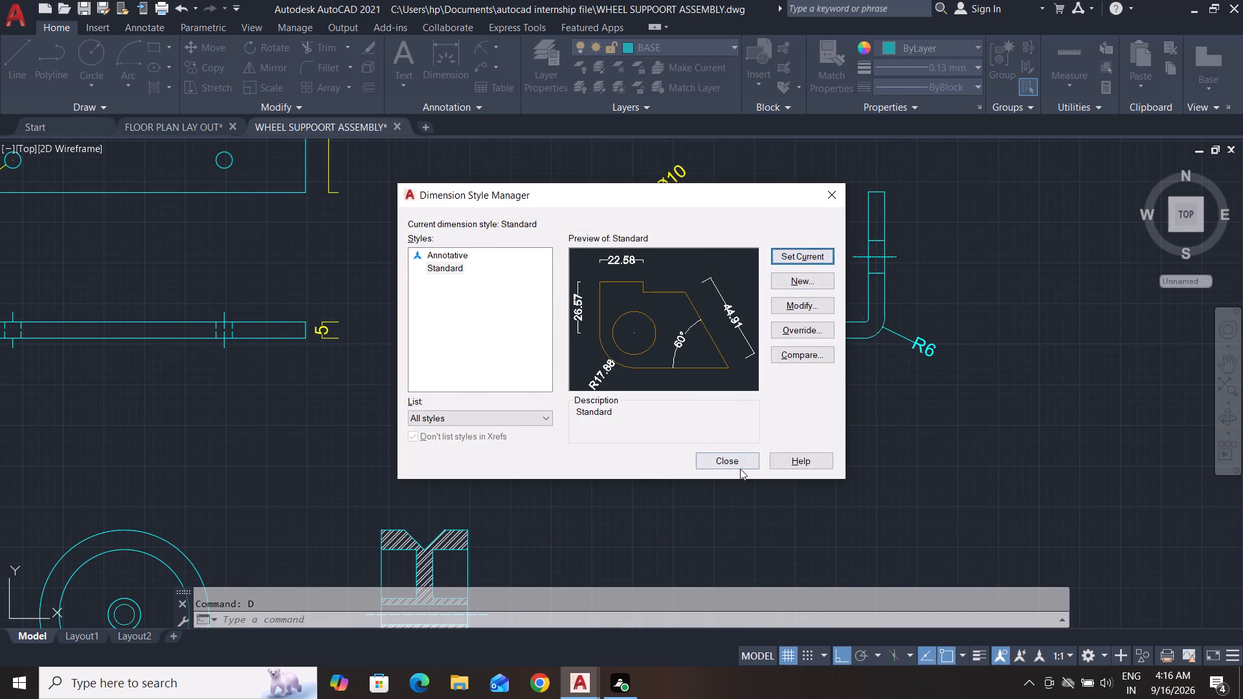
click(738, 461)
key(Escape)
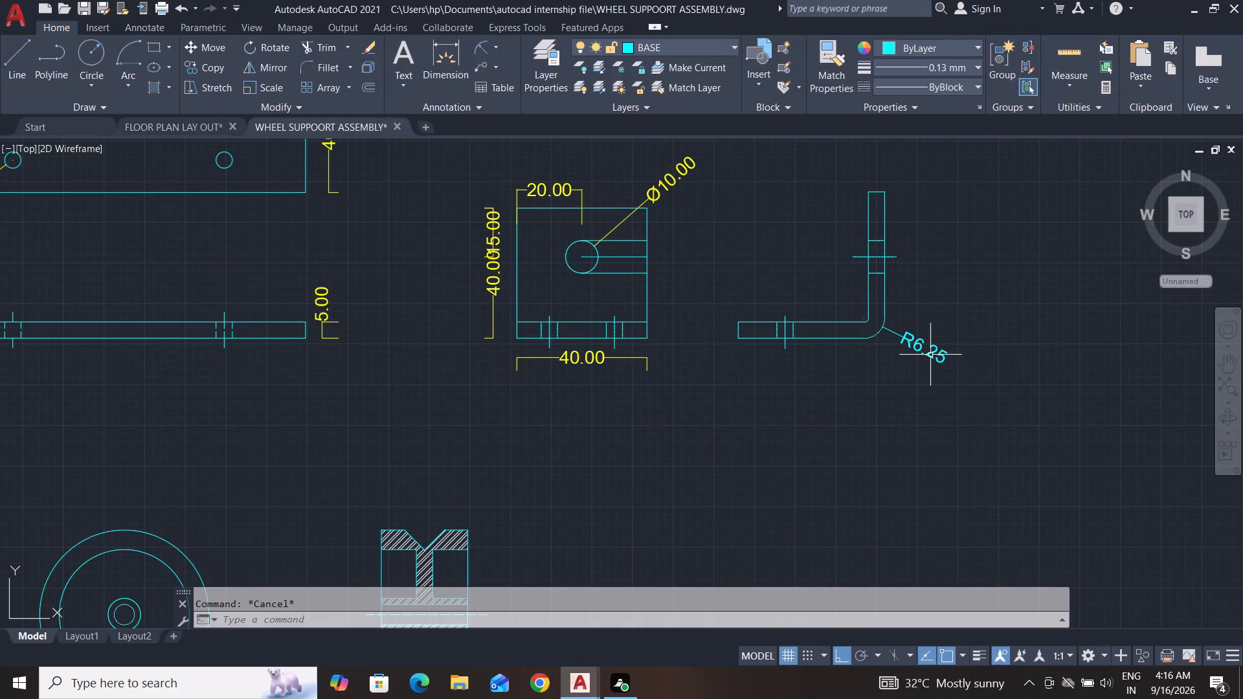
key(Escape)
key(Escape)
Delete the vertical 15.00 hole-position dimension beside the bracket front view.
scroll(815, 467, down, 2)
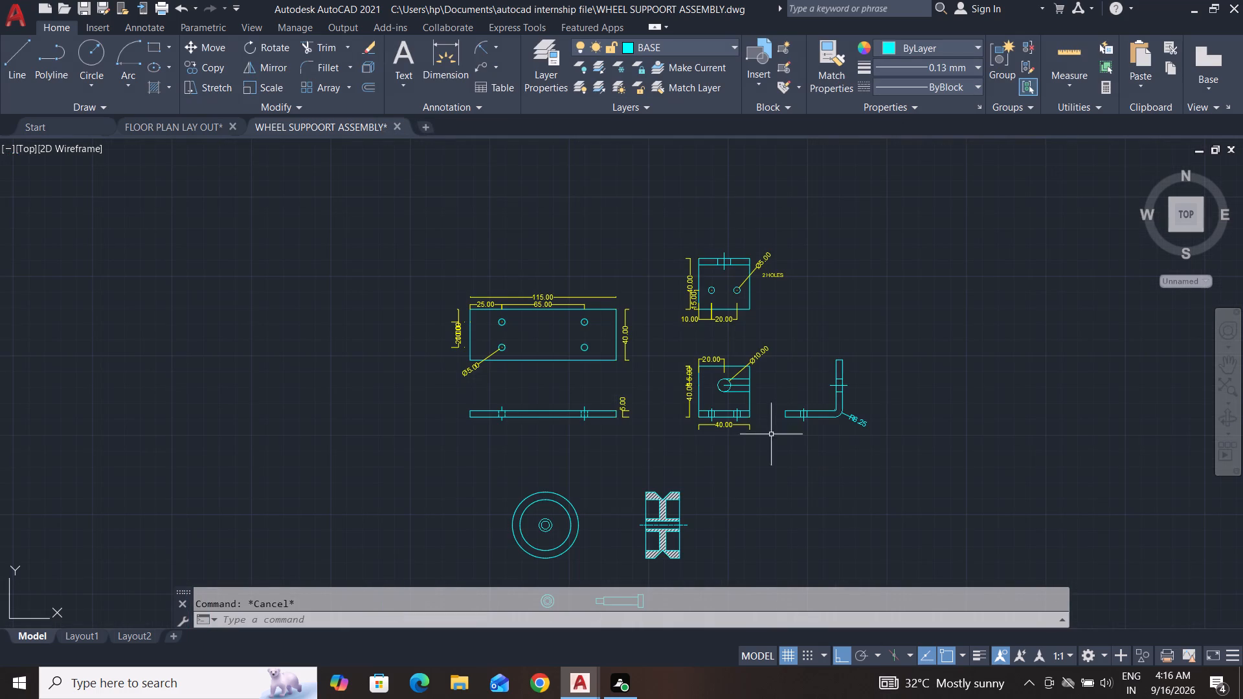
scroll(694, 398, up, 3)
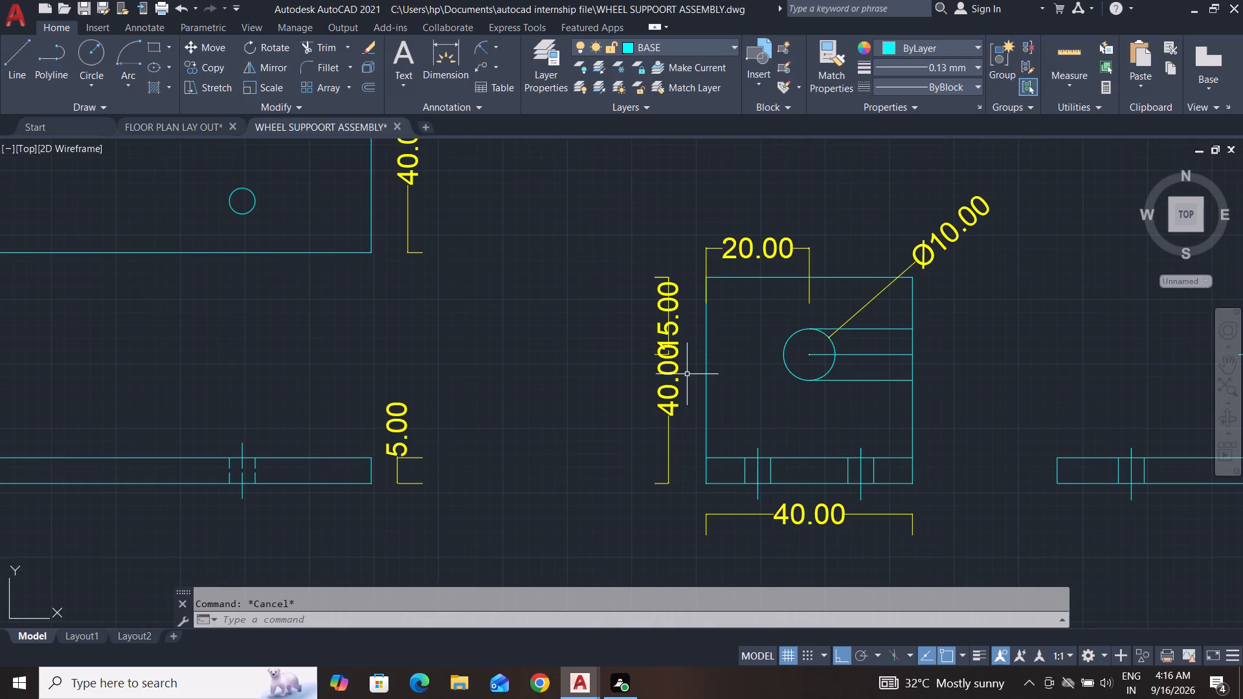
key(Escape)
key(Escape)
click(671, 305)
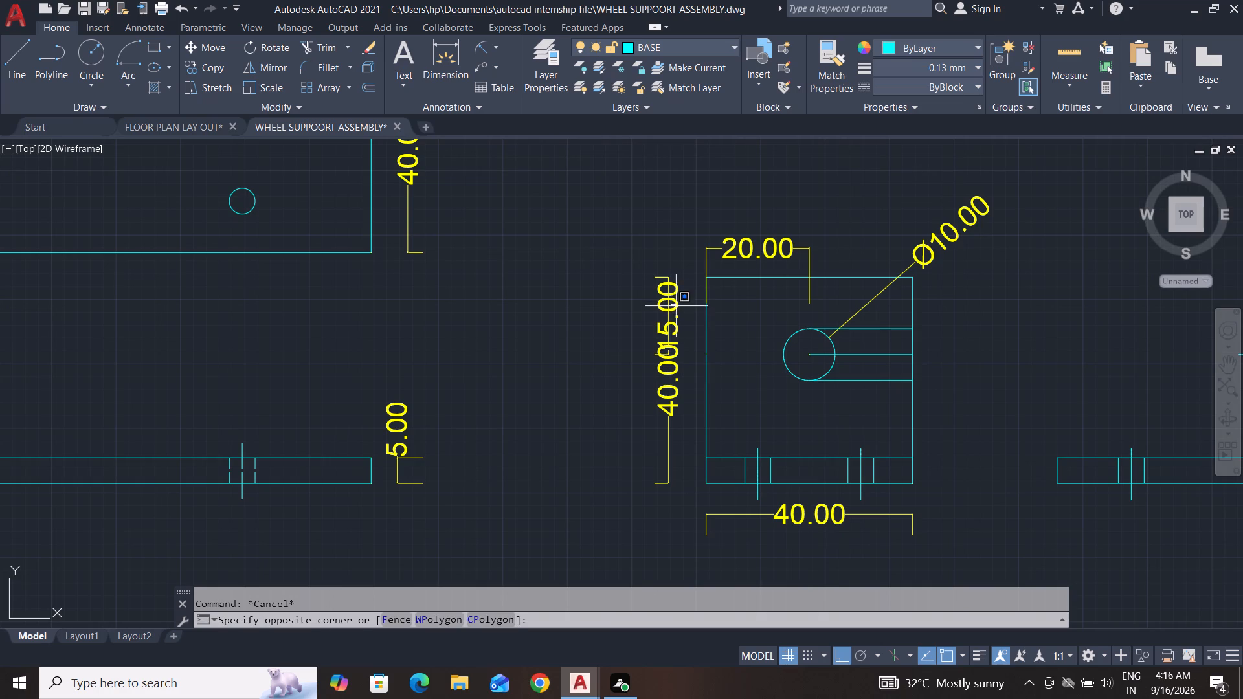
key(Escape)
key(Escape)
click(693, 271)
click(671, 309)
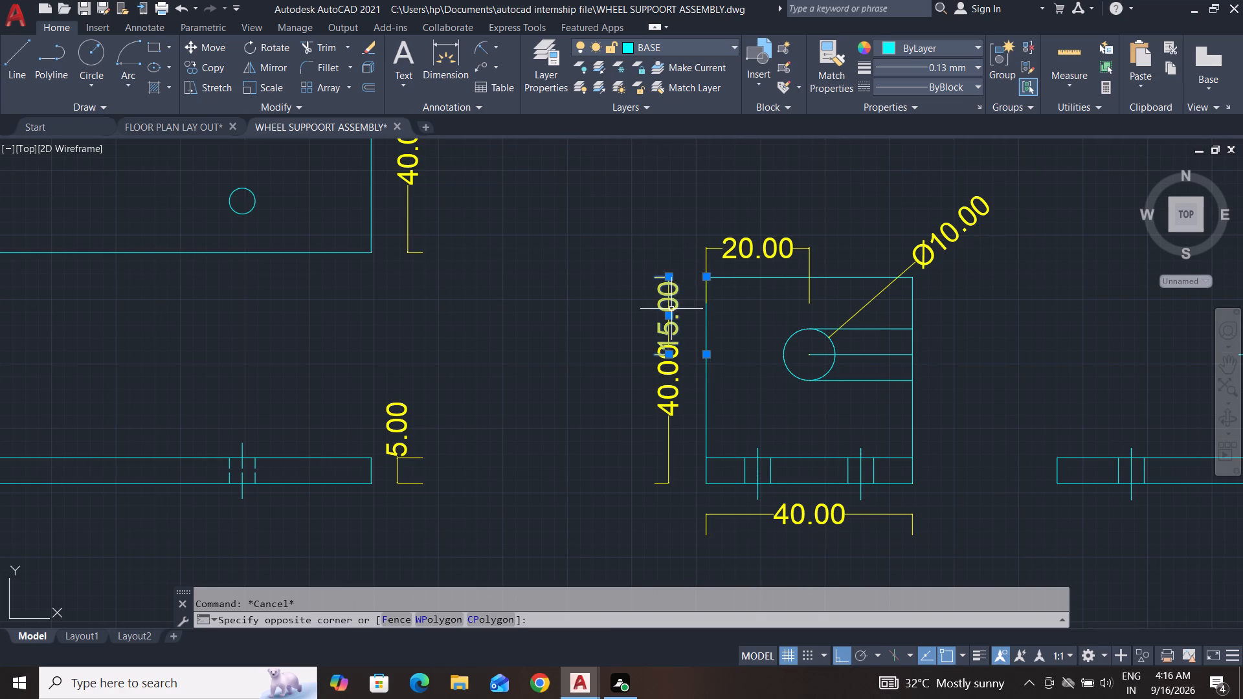
key(Delete)
drag(715, 309, 689, 289)
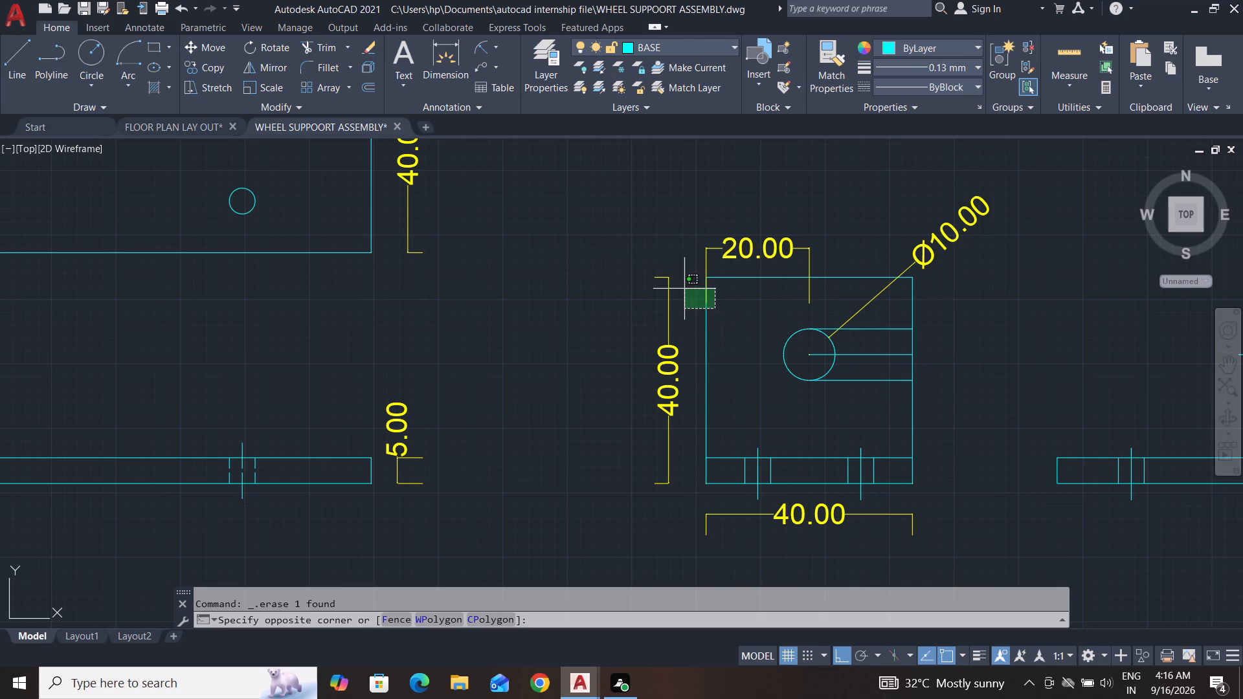
Delete the three horizontal lines running from the large hole to the side edge in the bracket front view.
click(728, 359)
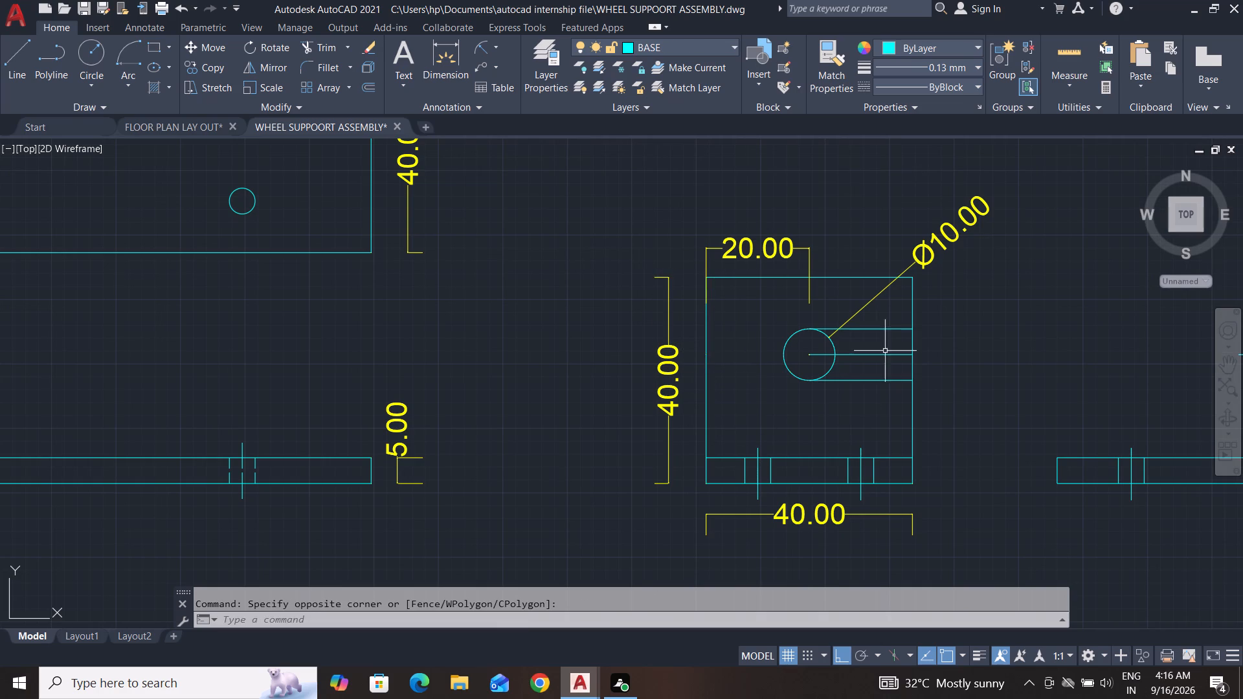
click(895, 327)
click(868, 426)
click(887, 324)
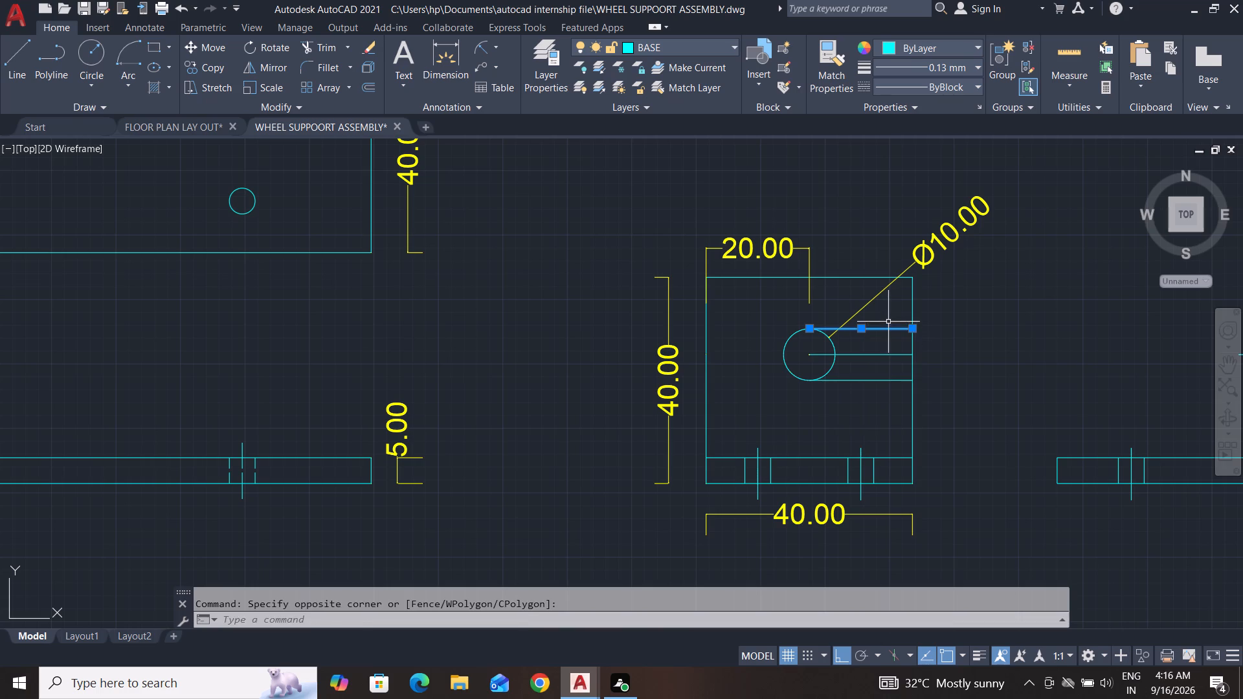
click(888, 322)
click(882, 386)
key(Delete)
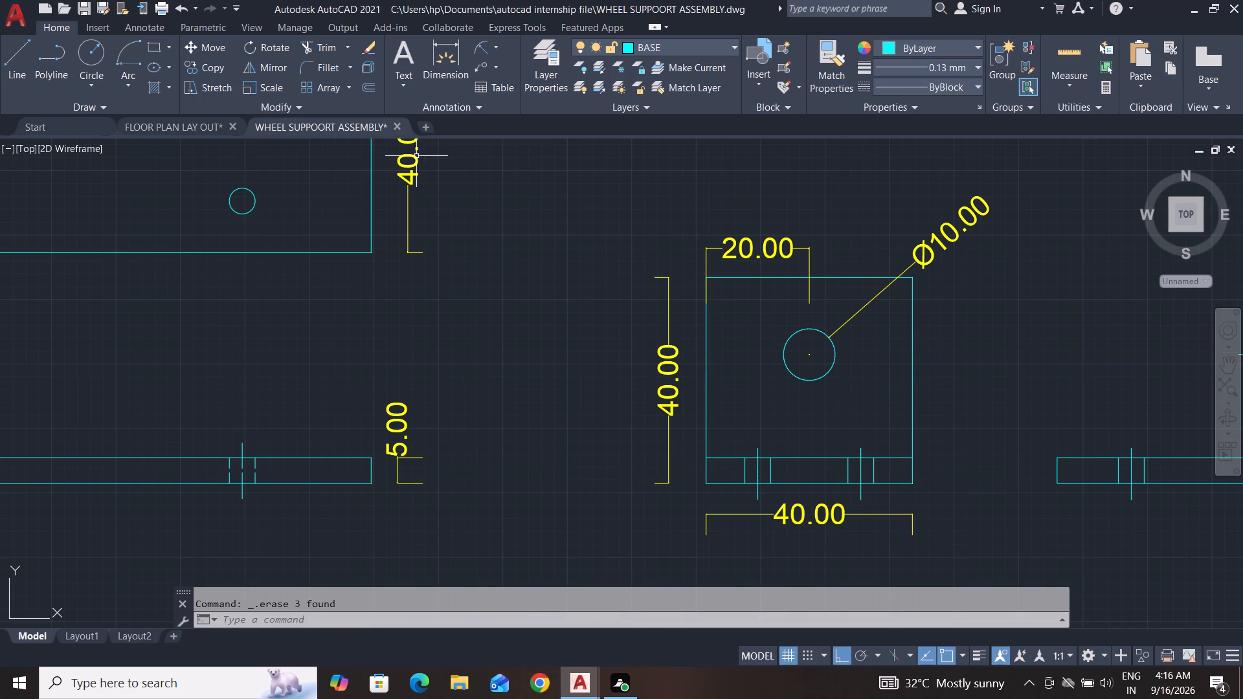
Add a vertical linear dimension from the bracket front view's hole centre to its top edge, placed outside the overall height dimension.
click(494, 44)
click(519, 76)
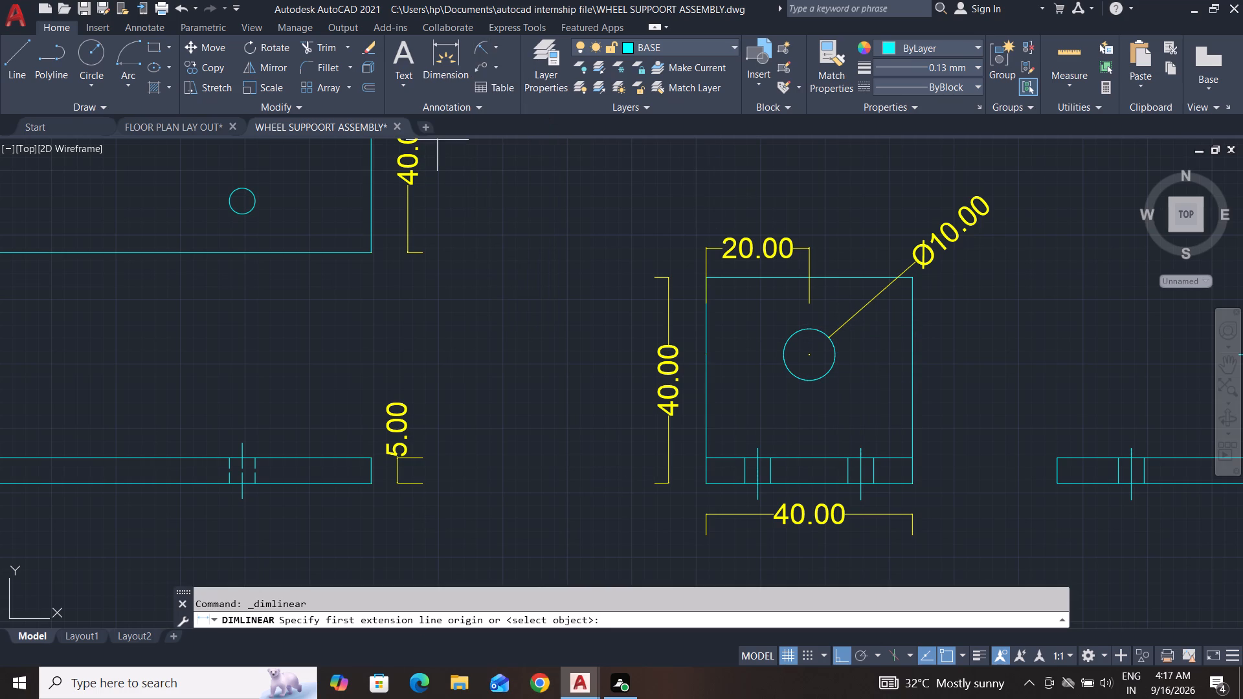
click(808, 357)
click(809, 277)
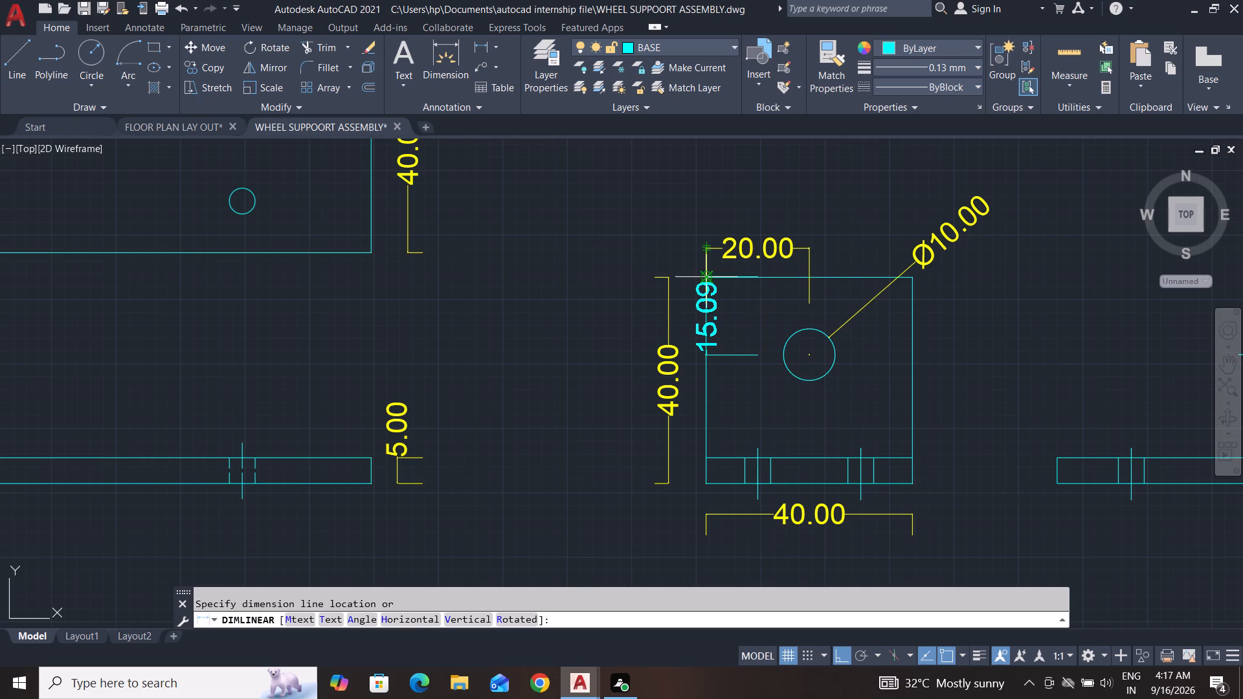
click(629, 279)
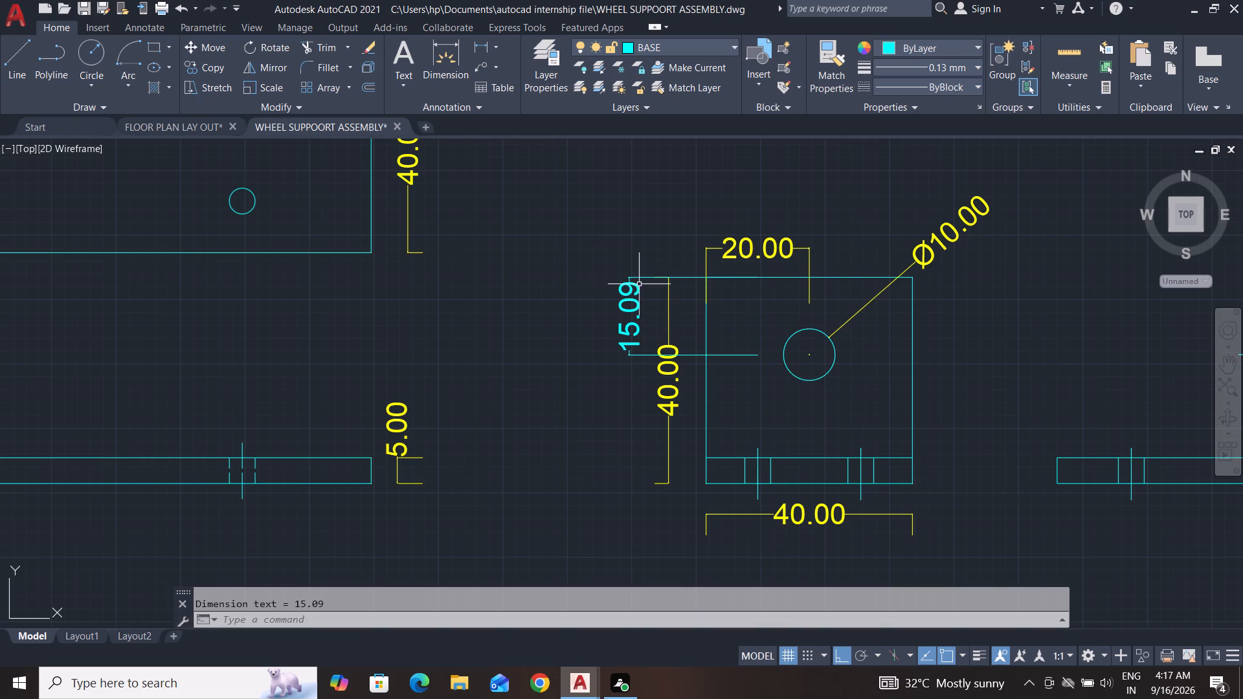
key(Escape)
key(Escape)
key(Escape)
Match the properties of the new vertical hole-position dimension to the bracket front view's 40.00 height dimension.
click(642, 285)
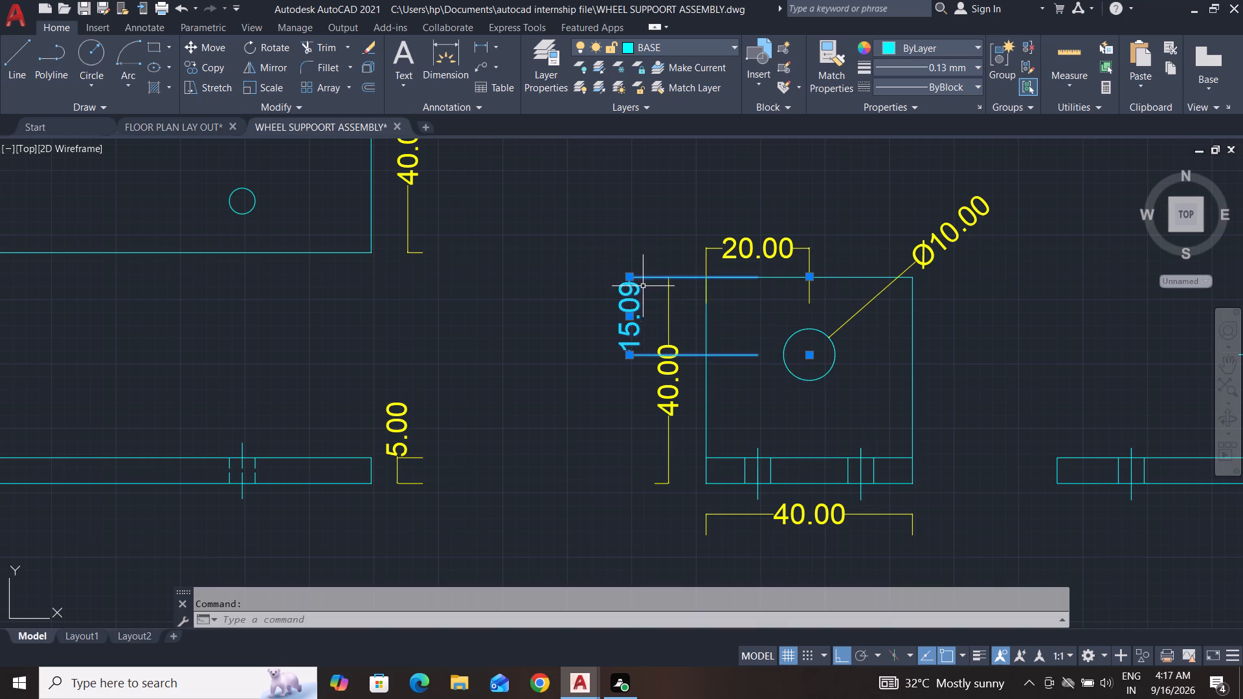
key(grave)
key(Escape)
key(Escape)
text(MATCH)
key(Return)
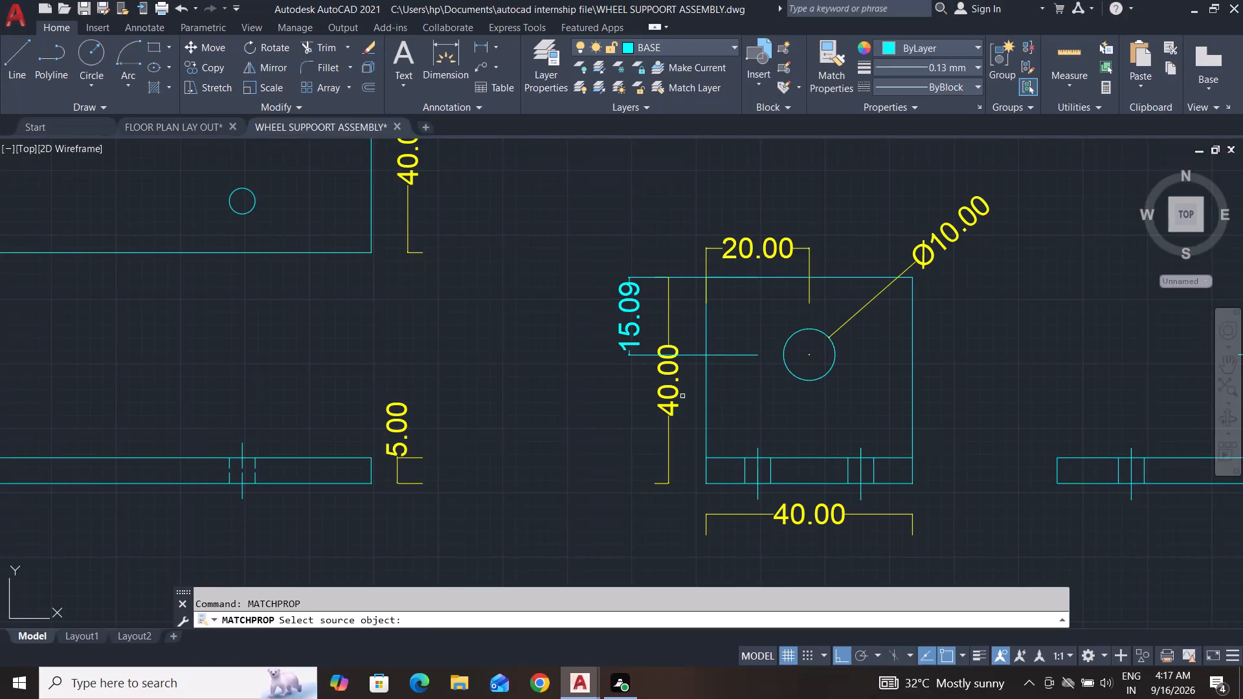
click(669, 388)
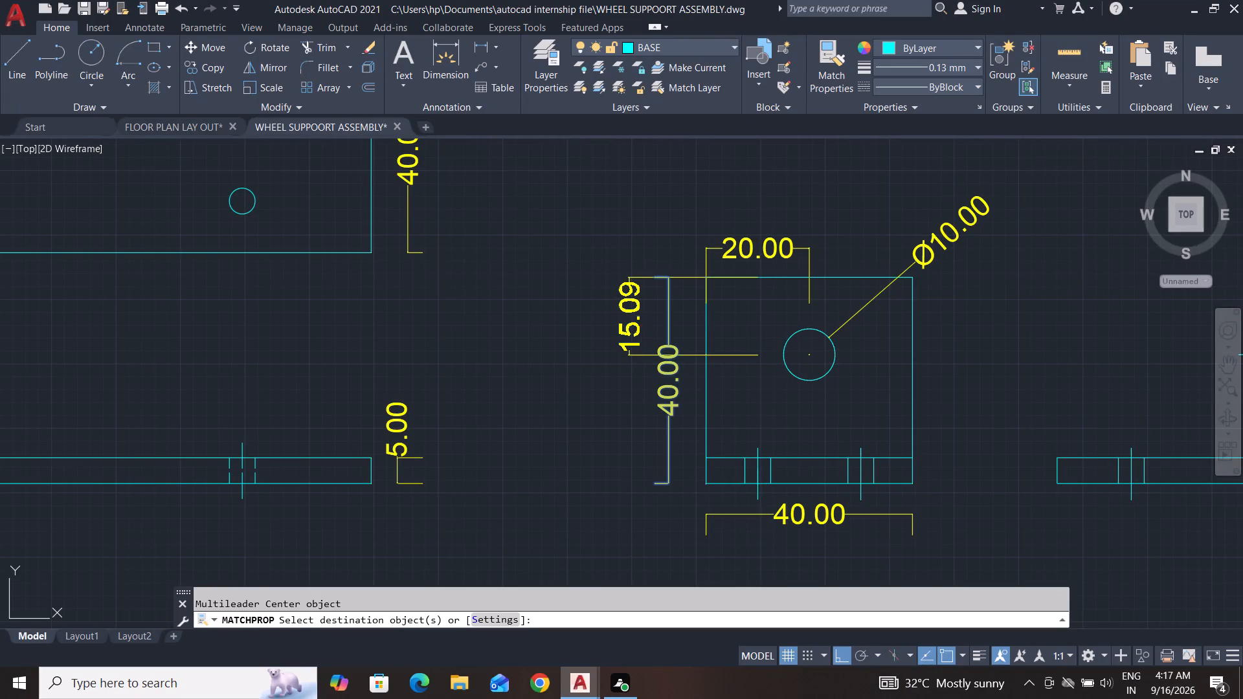
click(635, 333)
key(Escape)
key(Escape)
key(Escape)
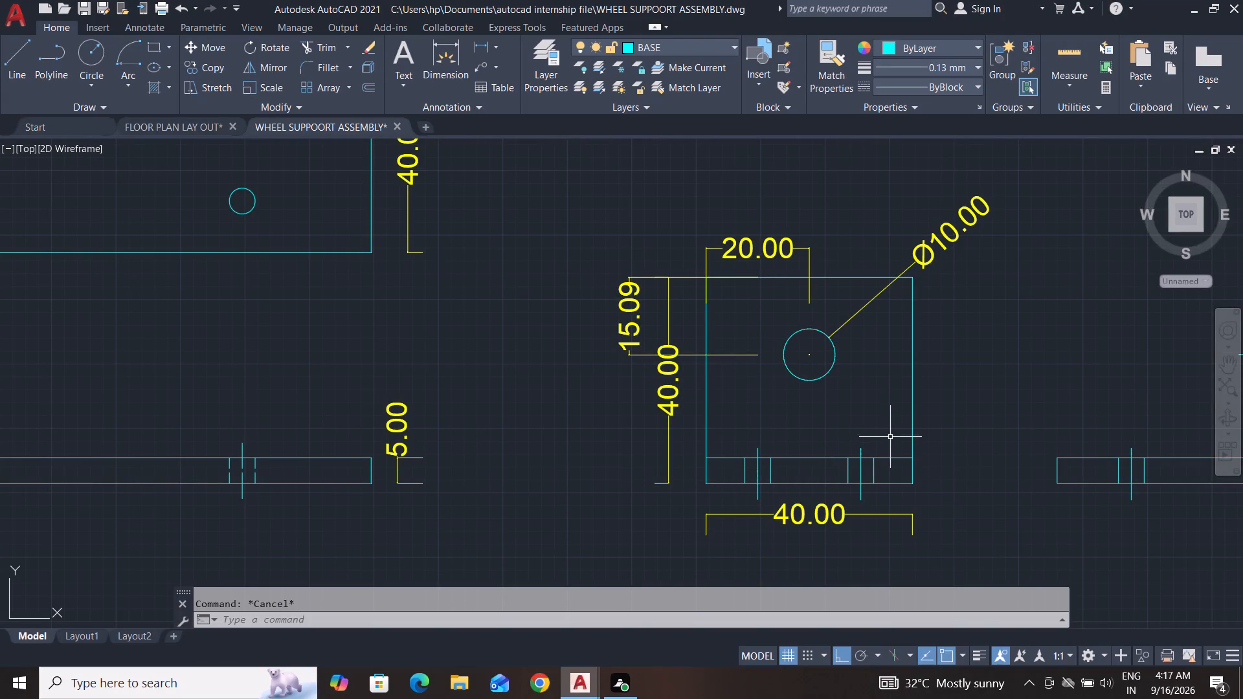
Add a linear dimension for the vertical leg's thickness above the top end of the bracket side view.
scroll(856, 438, down, 3)
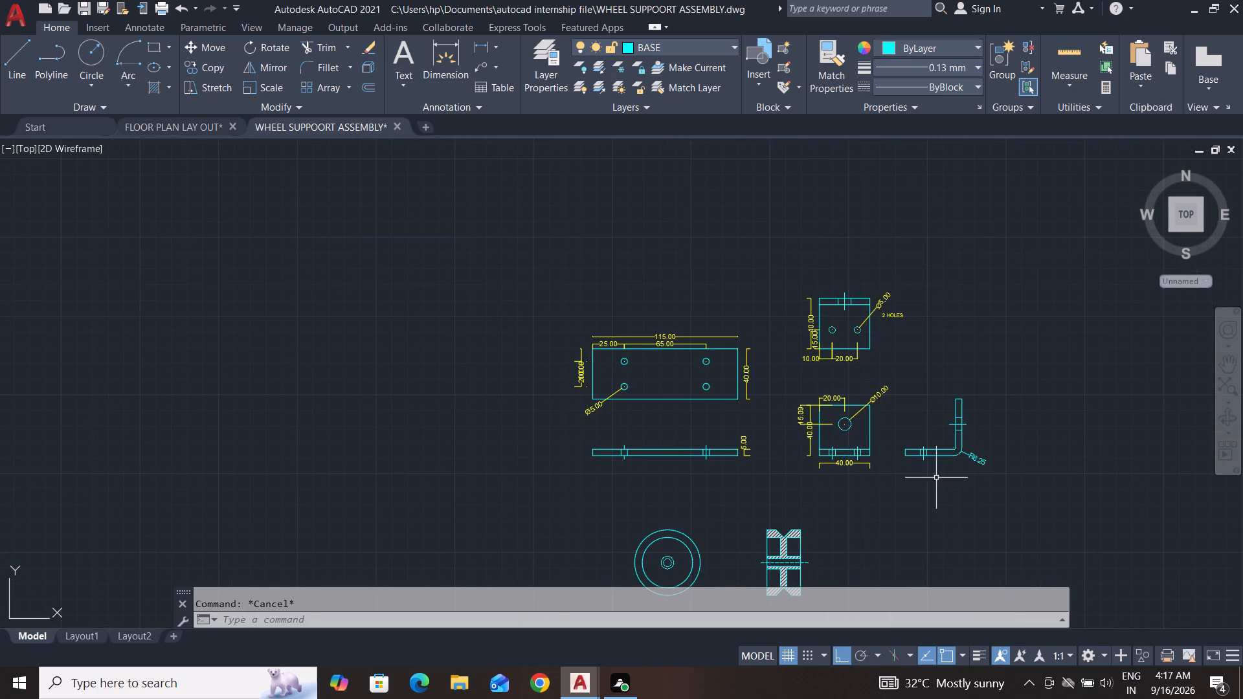
middle_drag(956, 475, 896, 474)
scroll(901, 430, up, 2)
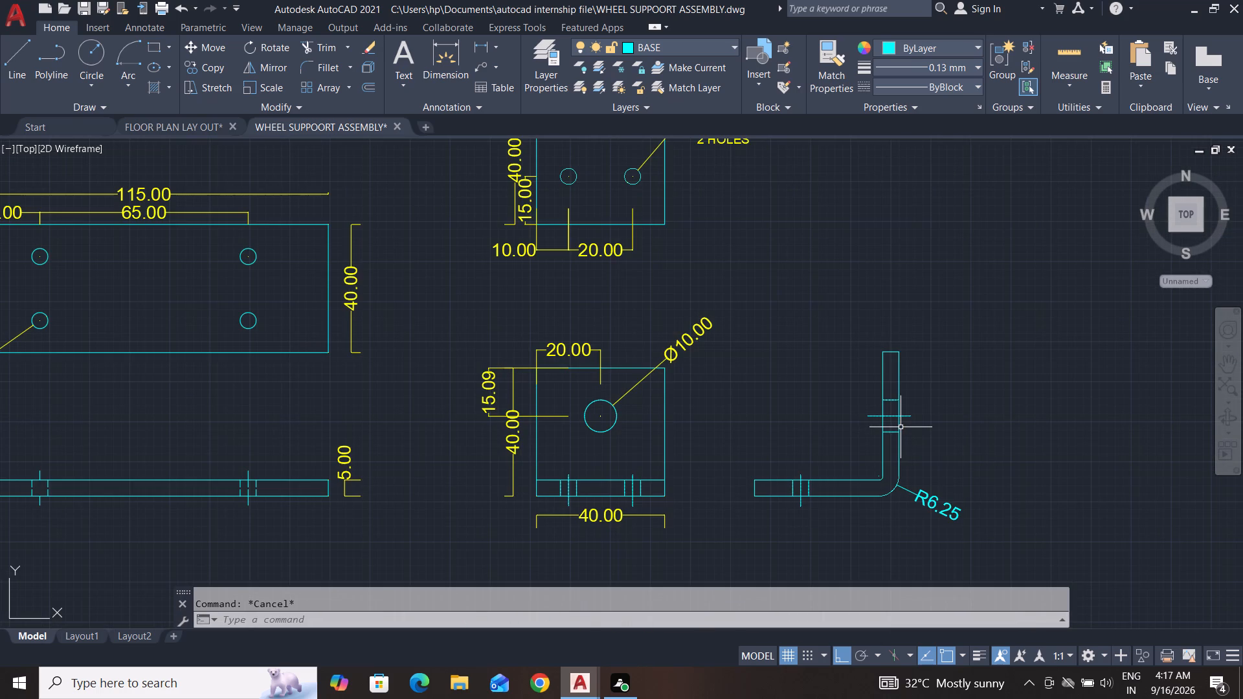
click(484, 52)
click(881, 353)
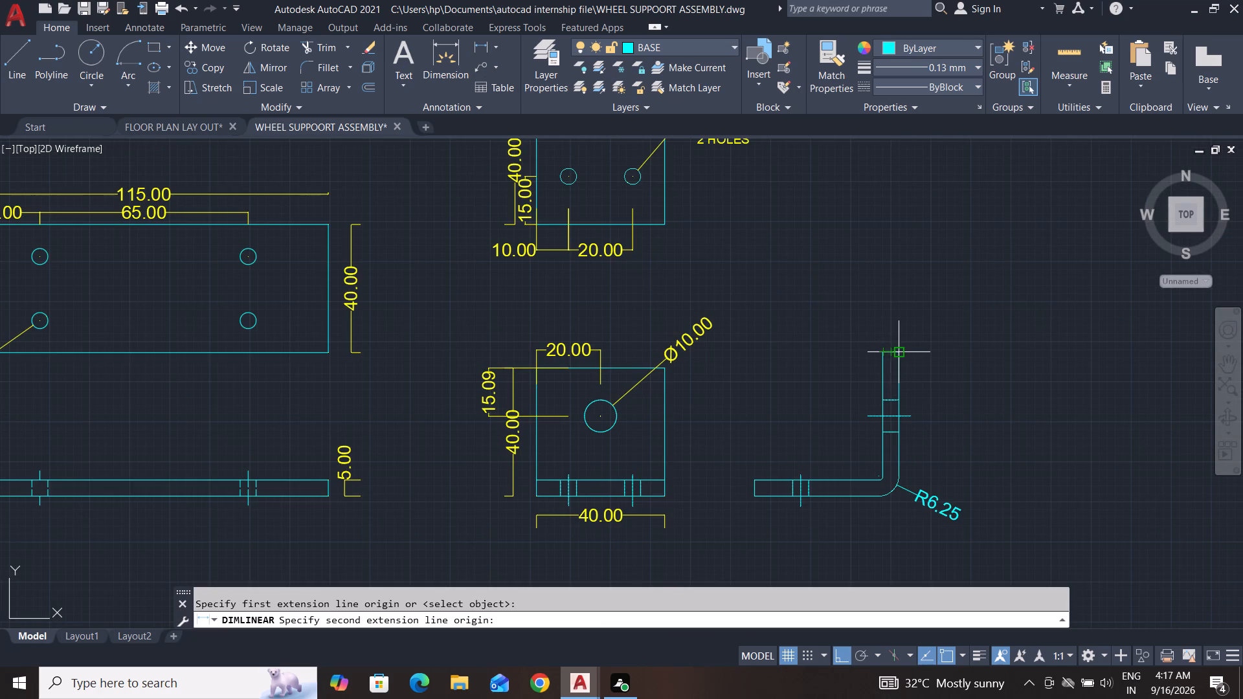
click(899, 356)
click(895, 340)
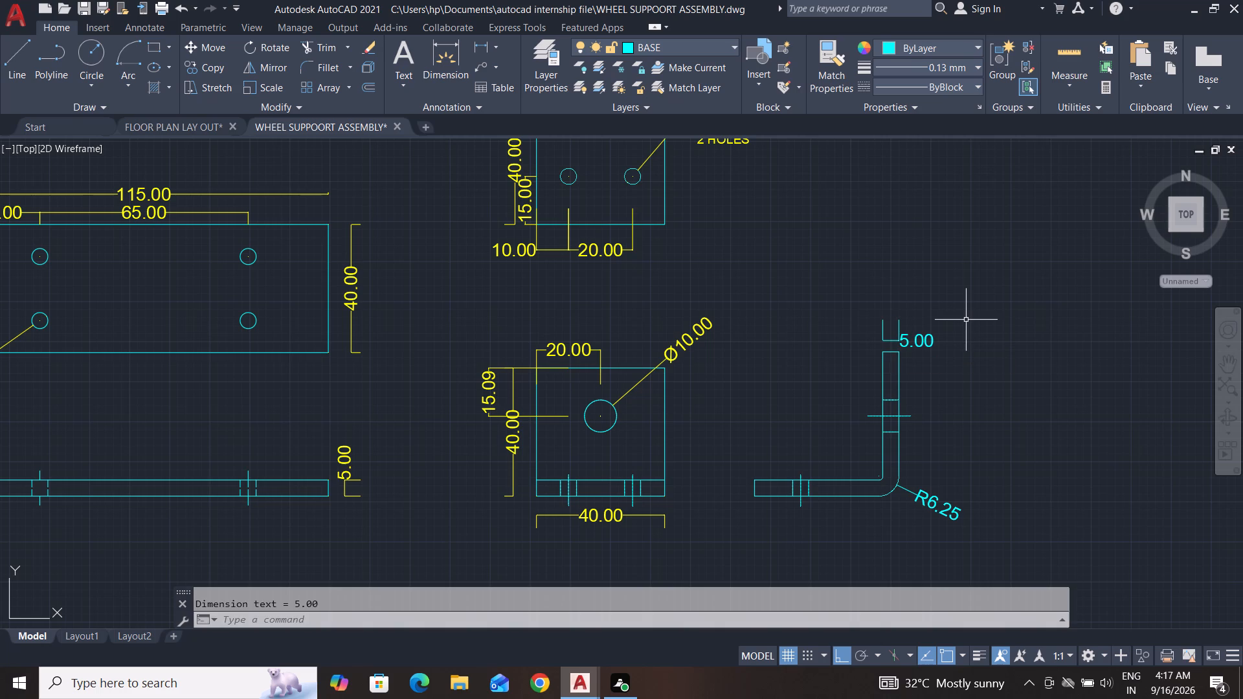
Move the vertical leg's thickness dimension to the DIMENSION layer.
click(967, 289)
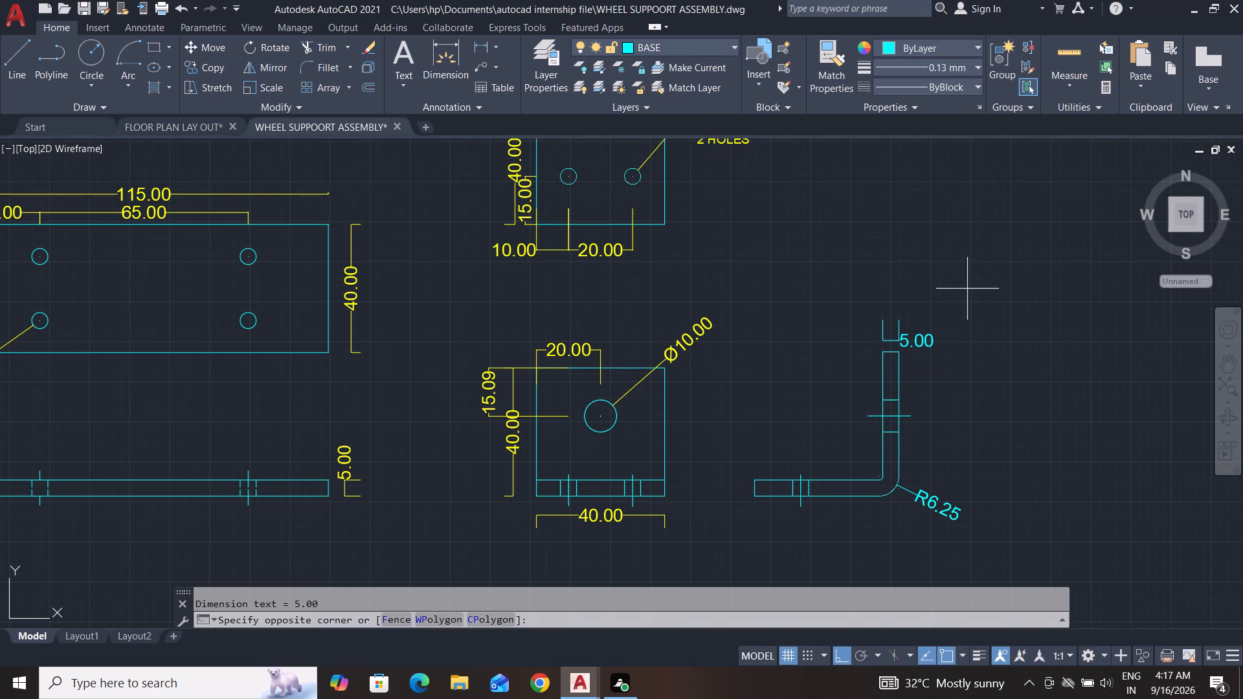
click(867, 340)
click(730, 40)
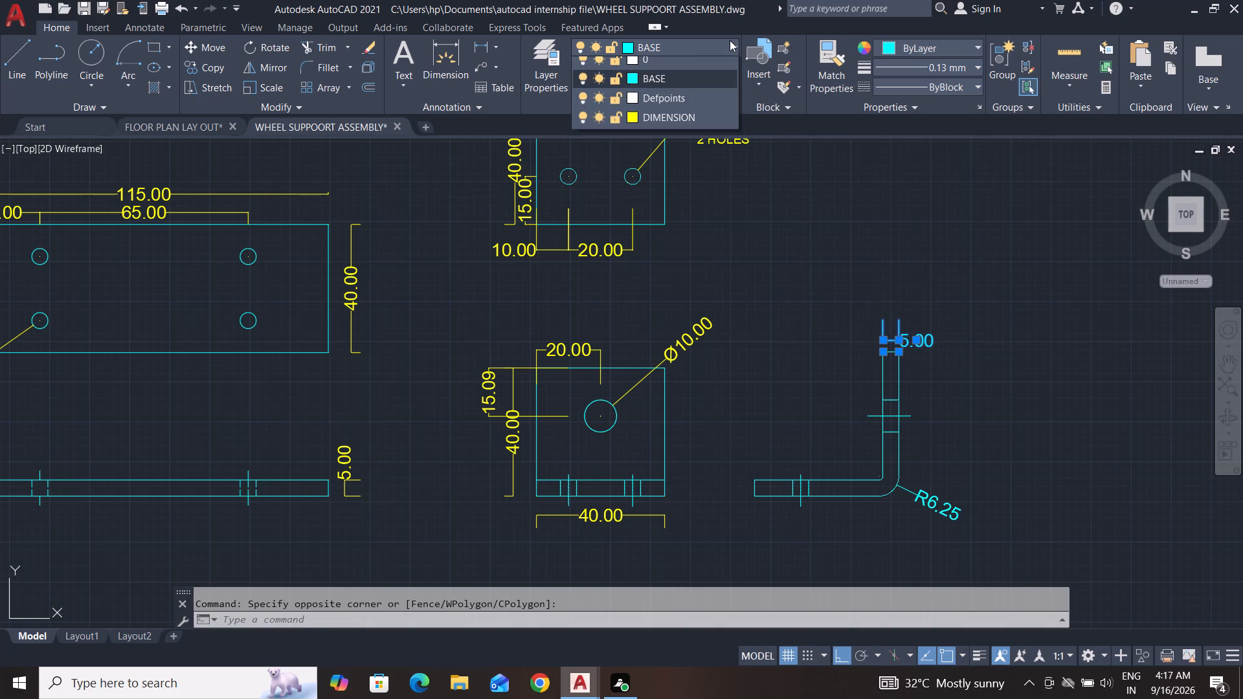
click(712, 123)
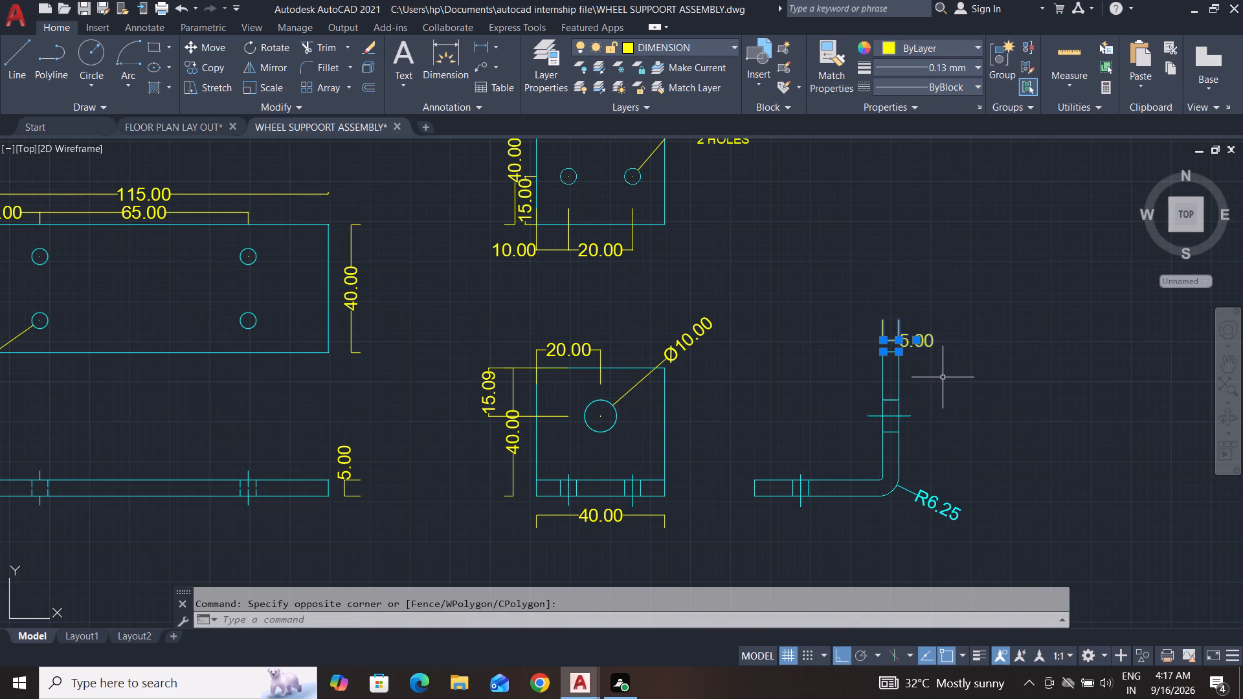
key(Escape)
key(Escape)
key(Escape)
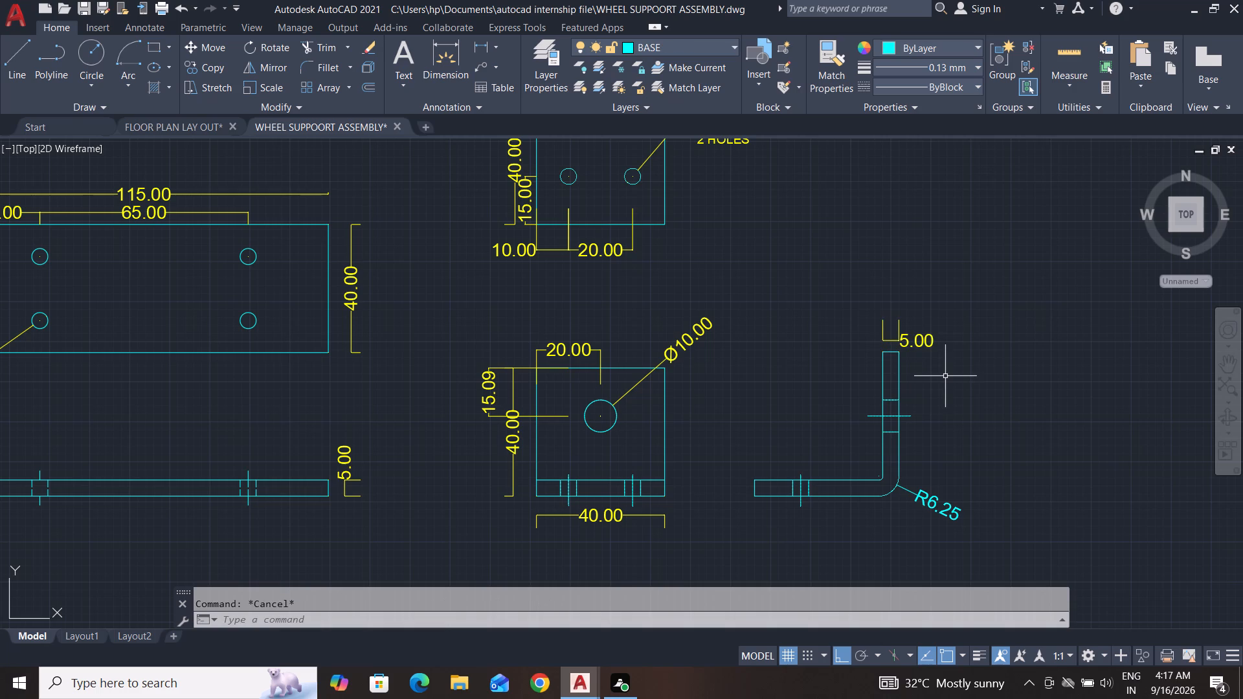
Add a vertical linear dimension for the horizontal leg's thickness beside its free end in the bracket side view.
scroll(945, 376, down, 1)
middle_drag(932, 408, 942, 406)
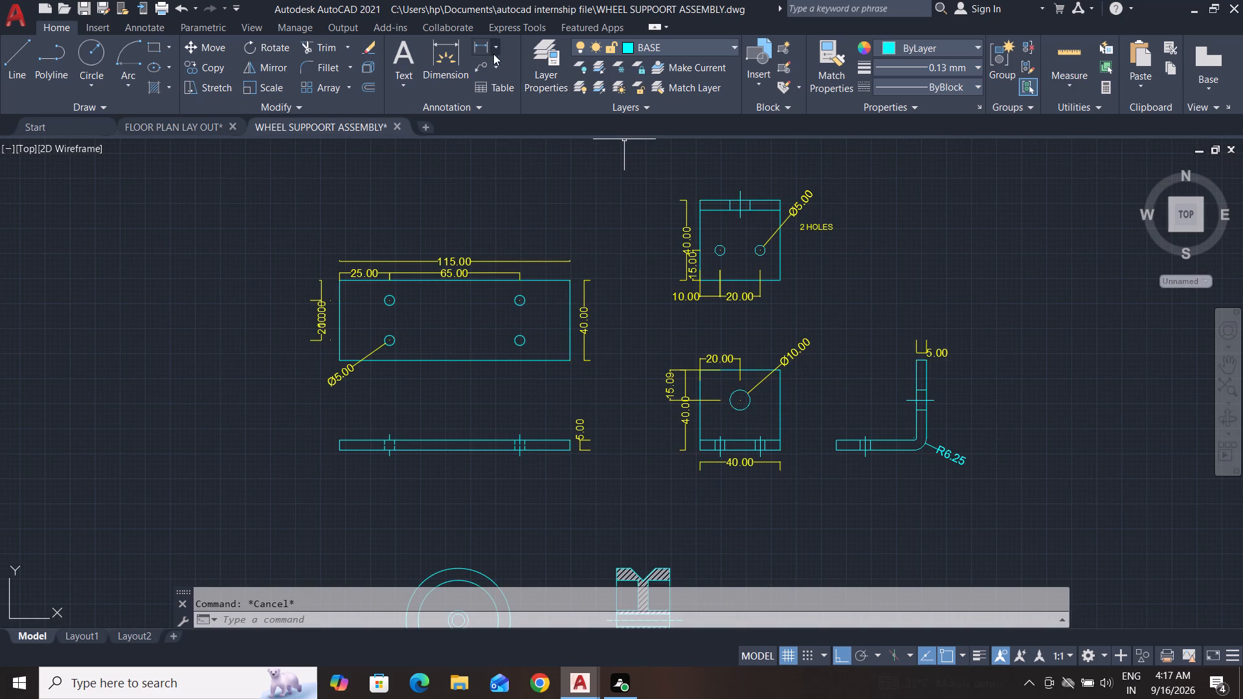
click(486, 47)
scroll(831, 461, up, 3)
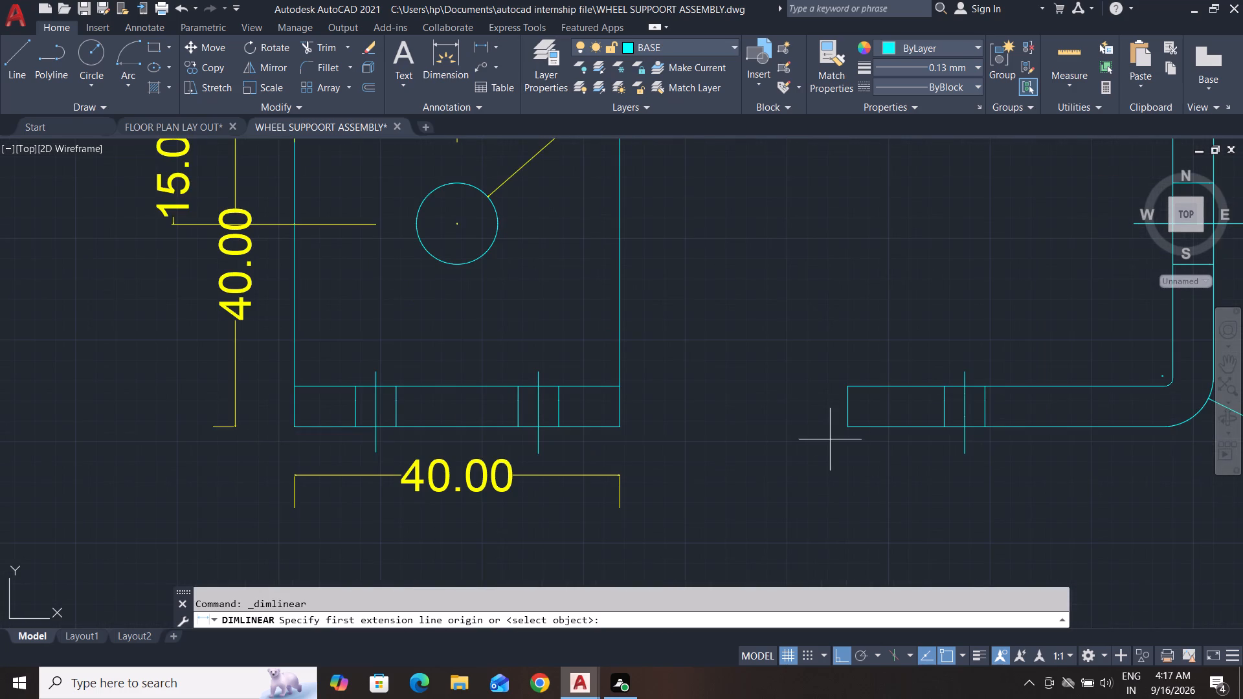
click(845, 430)
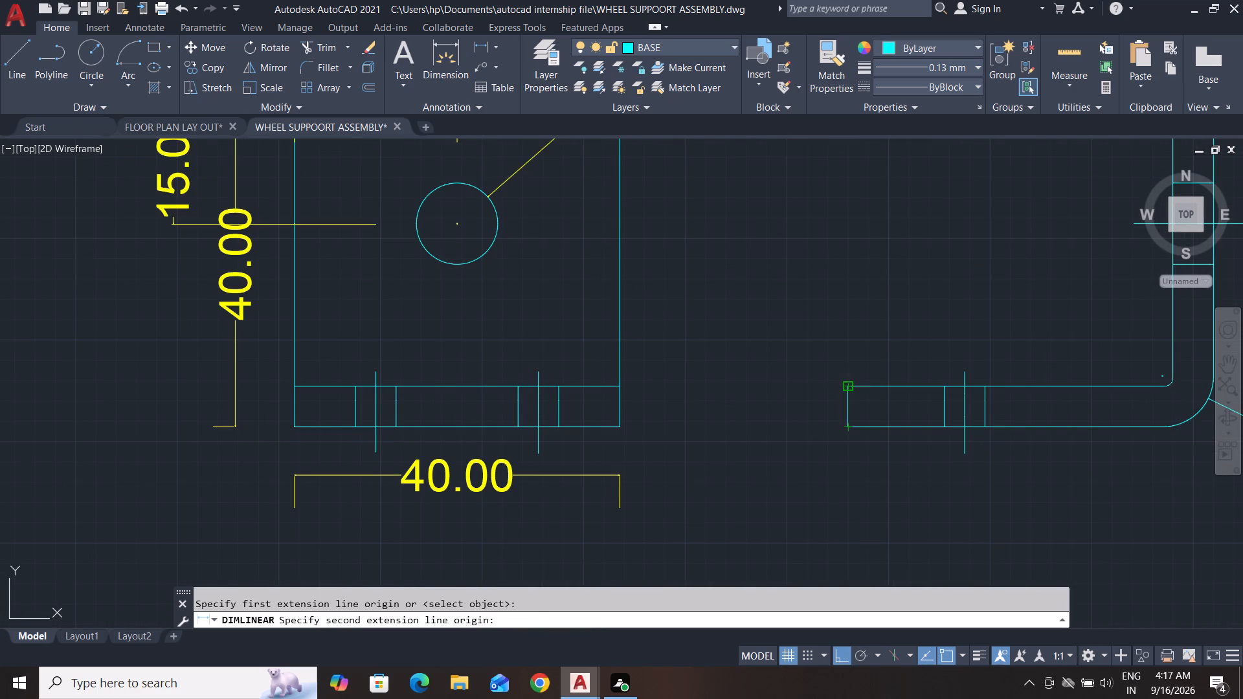
click(850, 386)
click(809, 388)
Move the horizontal leg's thickness dimension to the DIMENSION layer.
click(846, 282)
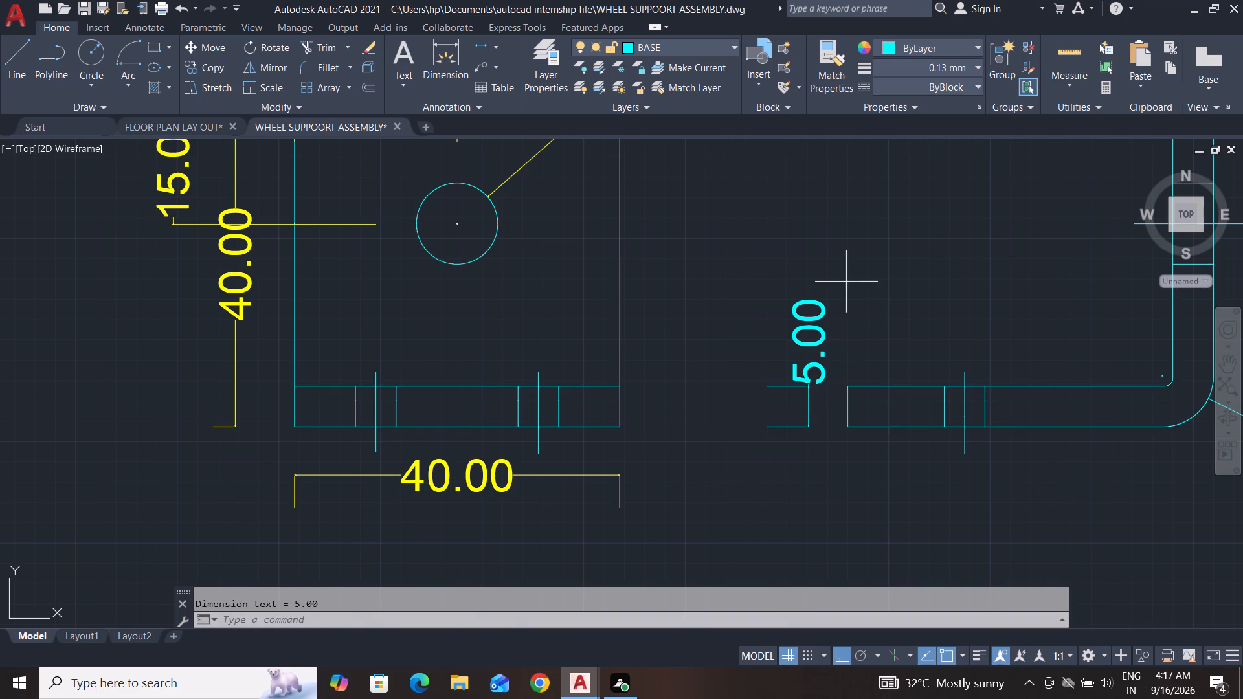
click(740, 472)
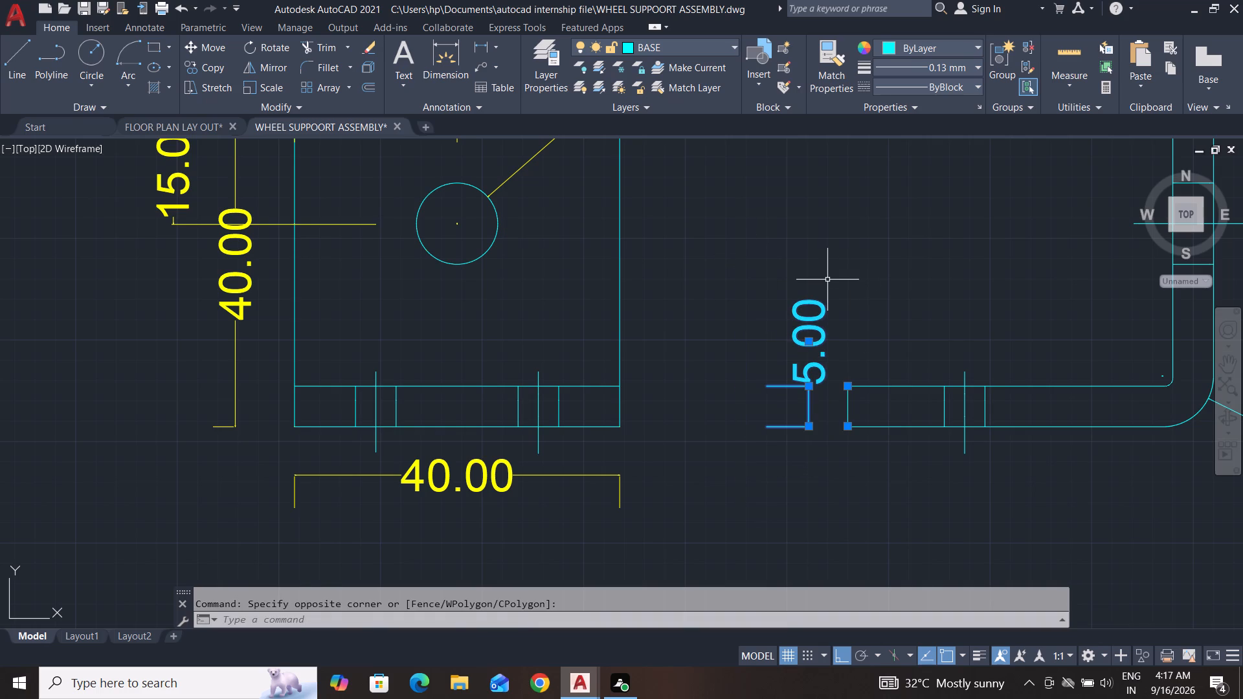
key(Escape)
key(Escape)
click(837, 273)
click(711, 460)
click(707, 47)
click(680, 128)
key(Escape)
key(Escape)
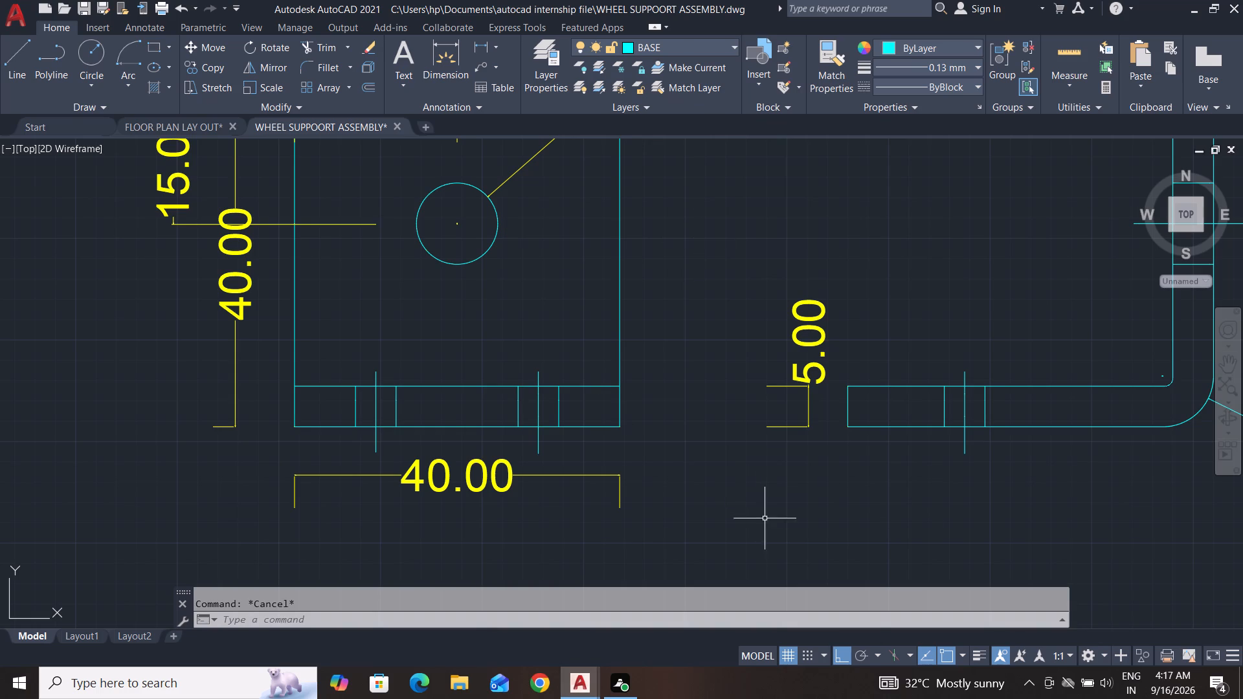
Move the outer bend's radius dimension in the bracket side view to the DIMENSION layer.
scroll(851, 522, down, 4)
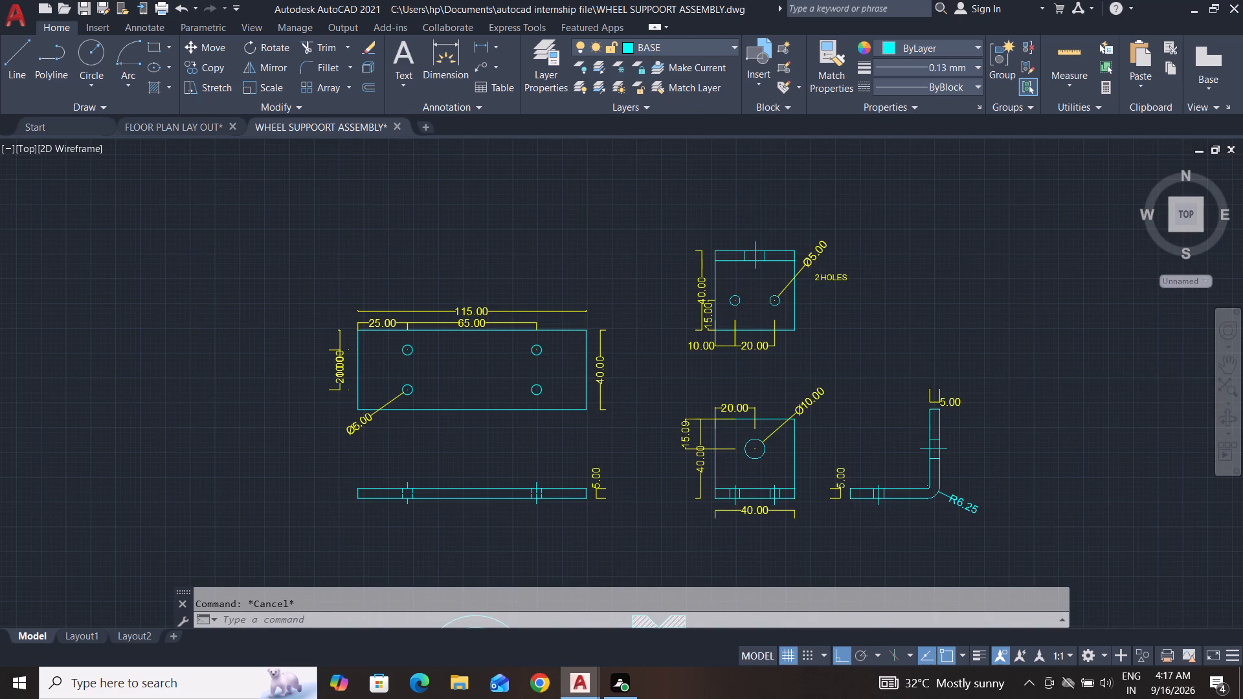
scroll(851, 522, up, 1)
click(1011, 476)
scroll(950, 546, up, 2)
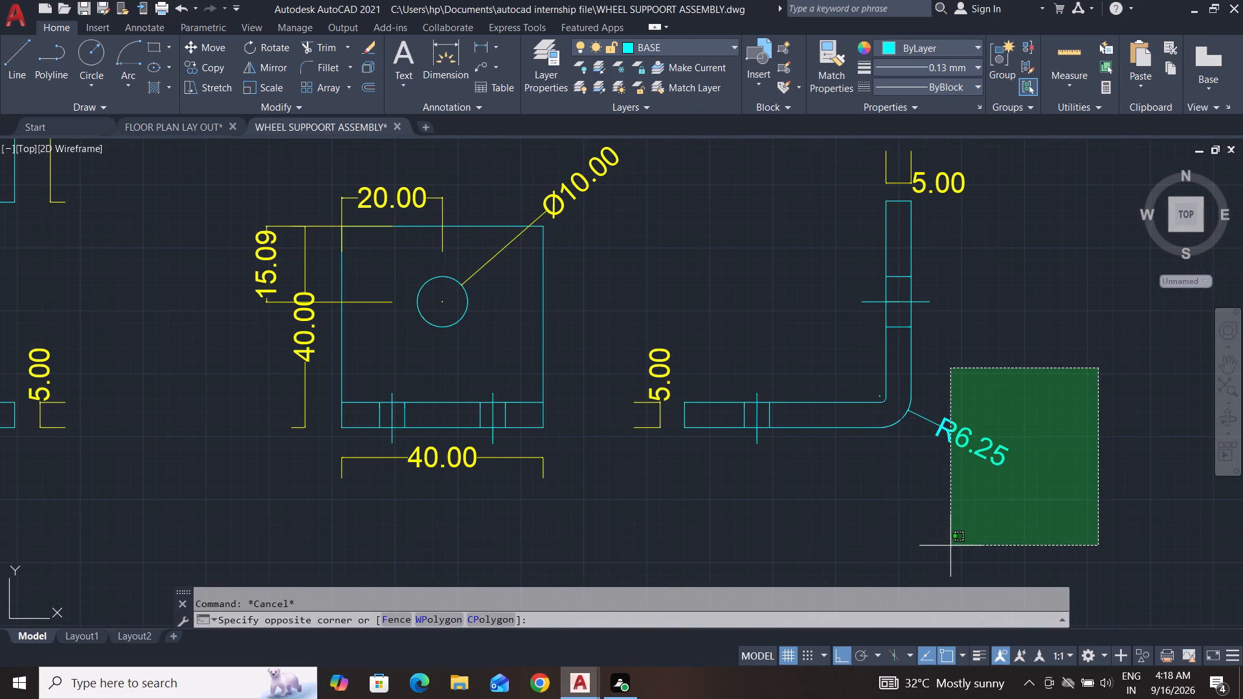
click(937, 524)
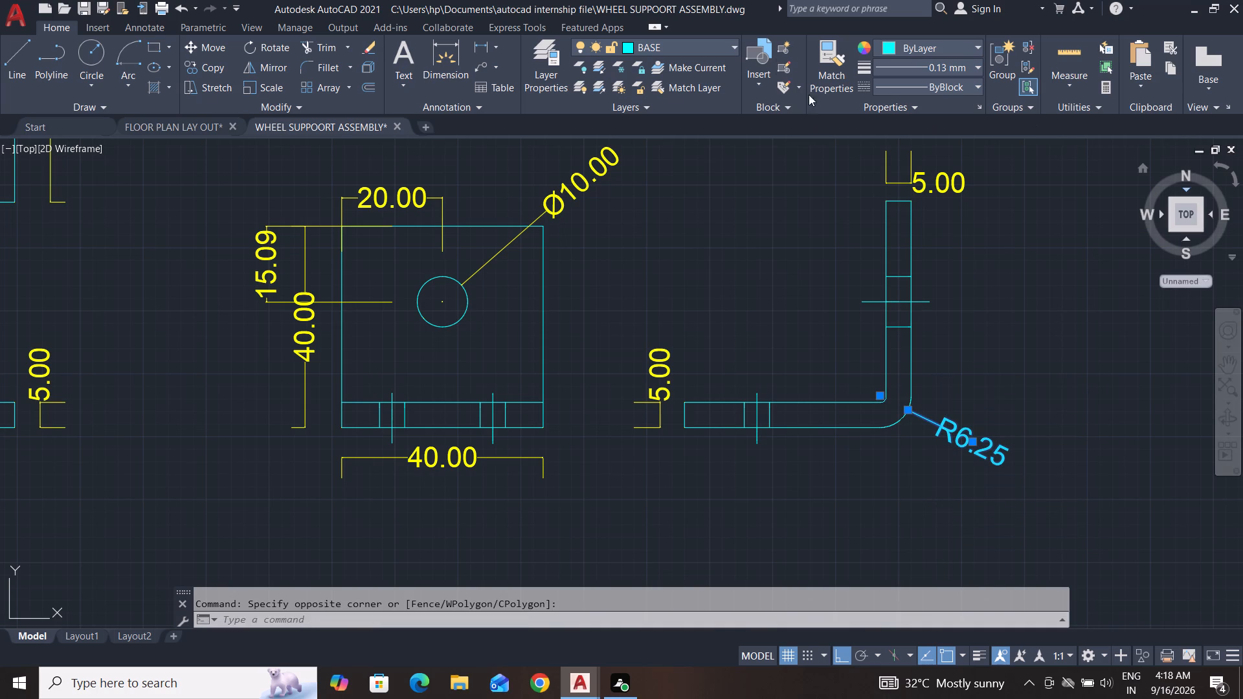
click(688, 52)
click(670, 120)
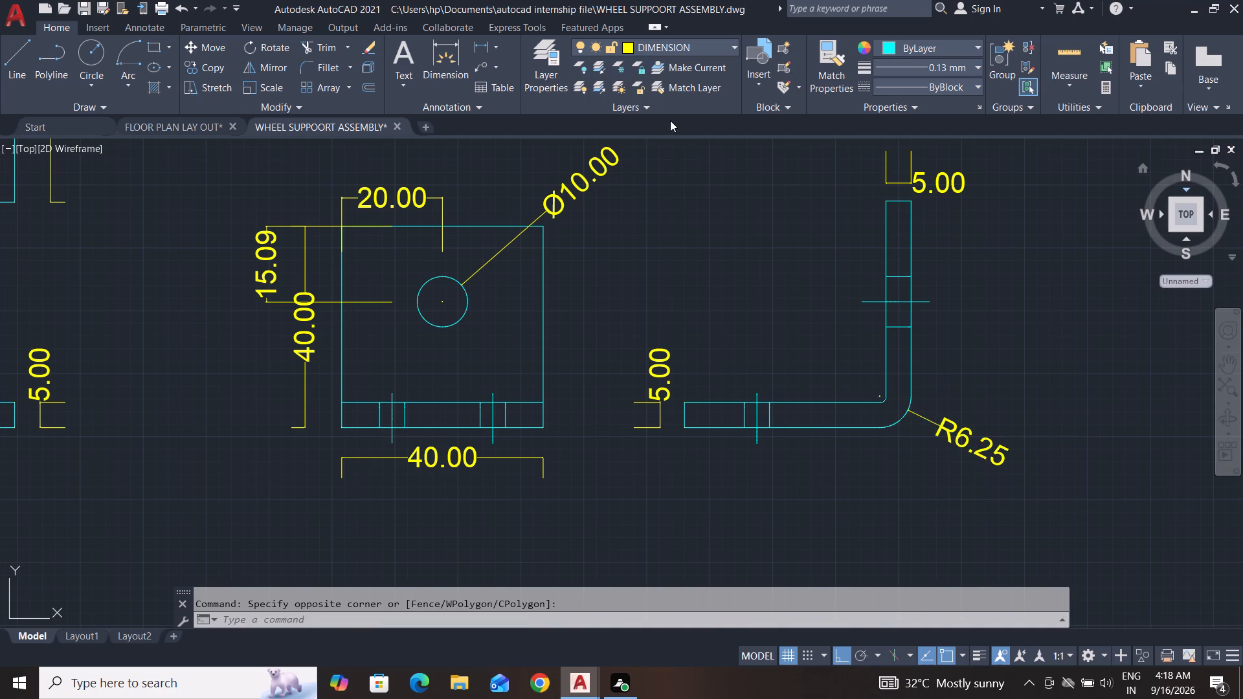
key(Escape)
key(Escape)
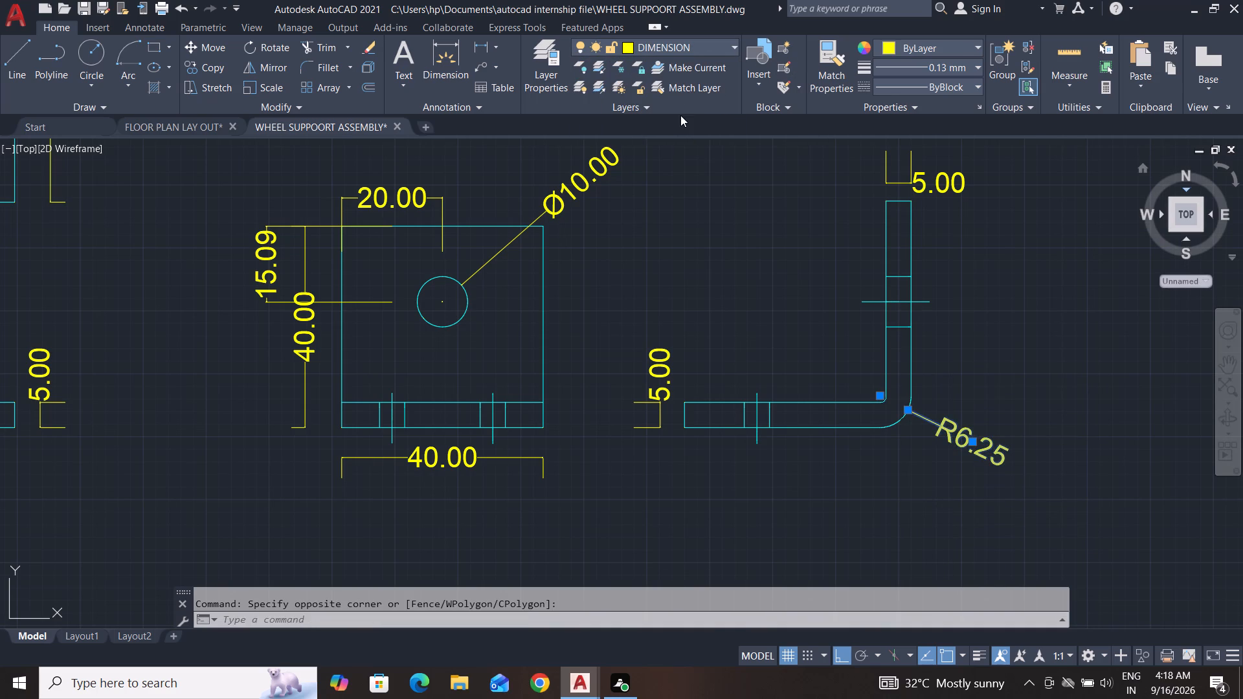
key(Escape)
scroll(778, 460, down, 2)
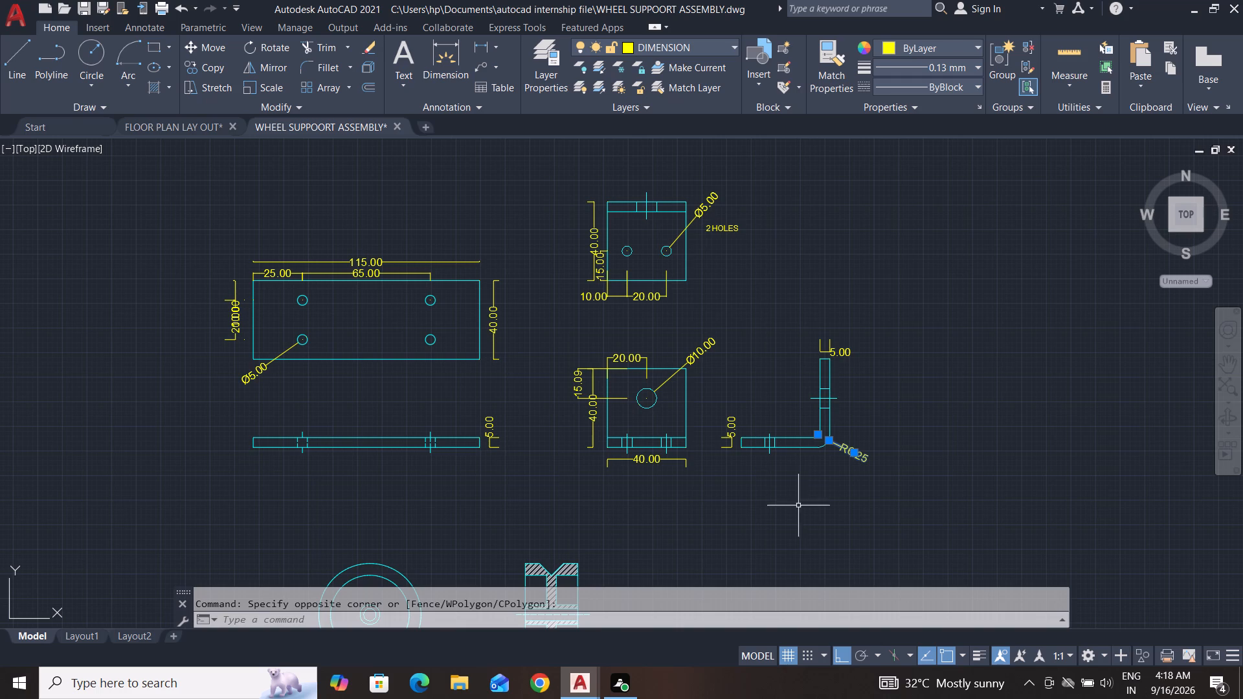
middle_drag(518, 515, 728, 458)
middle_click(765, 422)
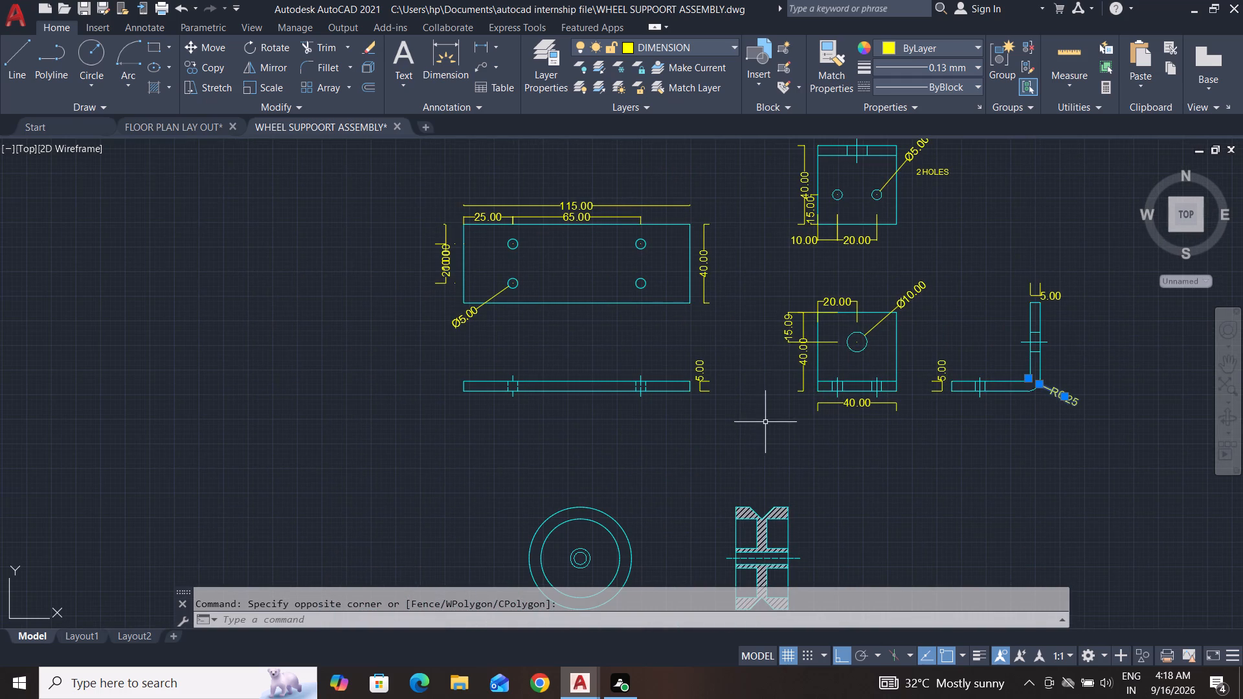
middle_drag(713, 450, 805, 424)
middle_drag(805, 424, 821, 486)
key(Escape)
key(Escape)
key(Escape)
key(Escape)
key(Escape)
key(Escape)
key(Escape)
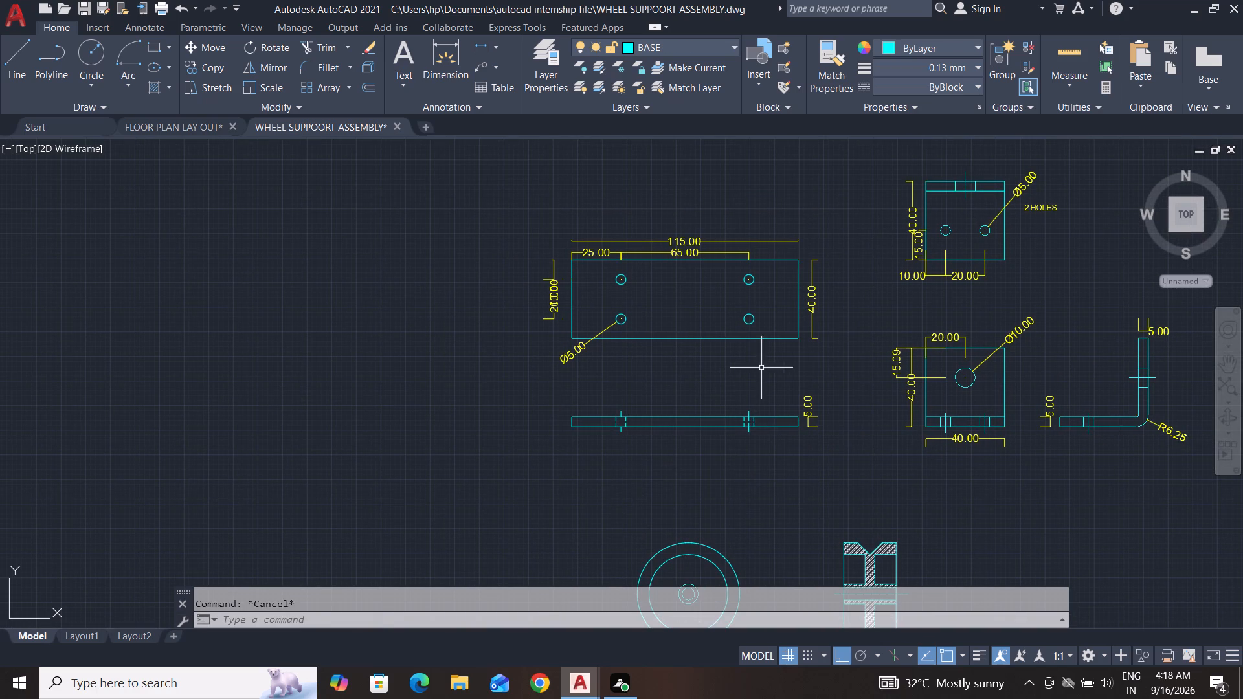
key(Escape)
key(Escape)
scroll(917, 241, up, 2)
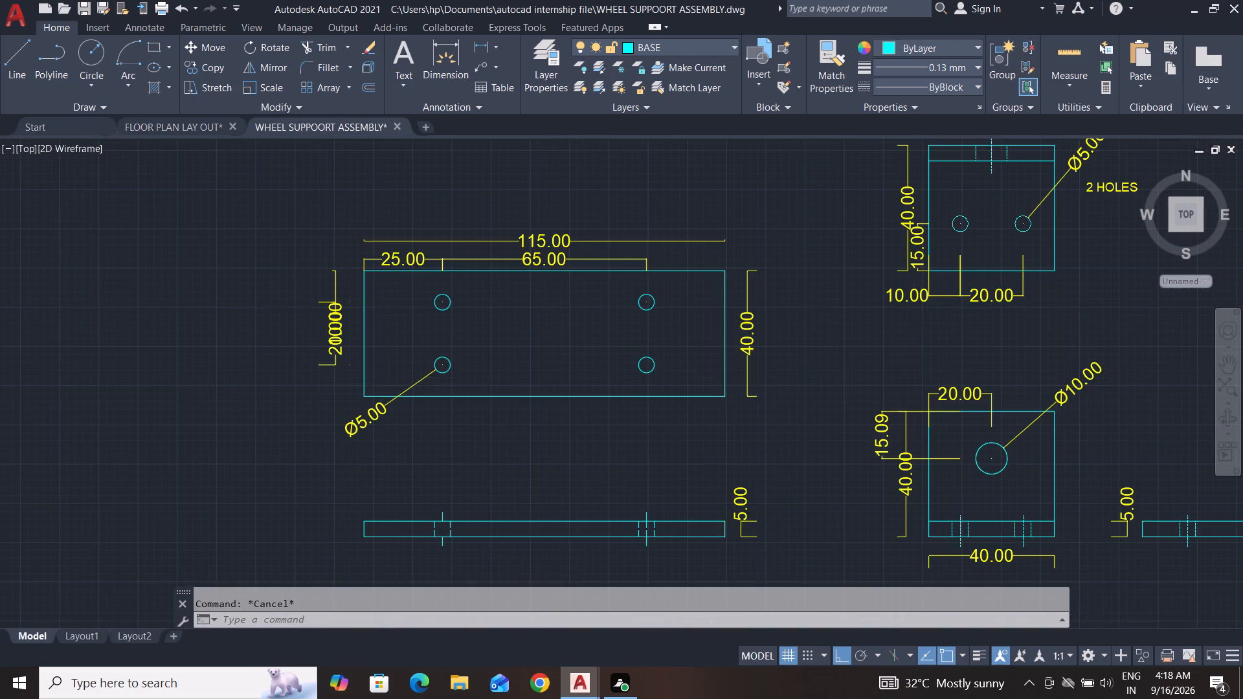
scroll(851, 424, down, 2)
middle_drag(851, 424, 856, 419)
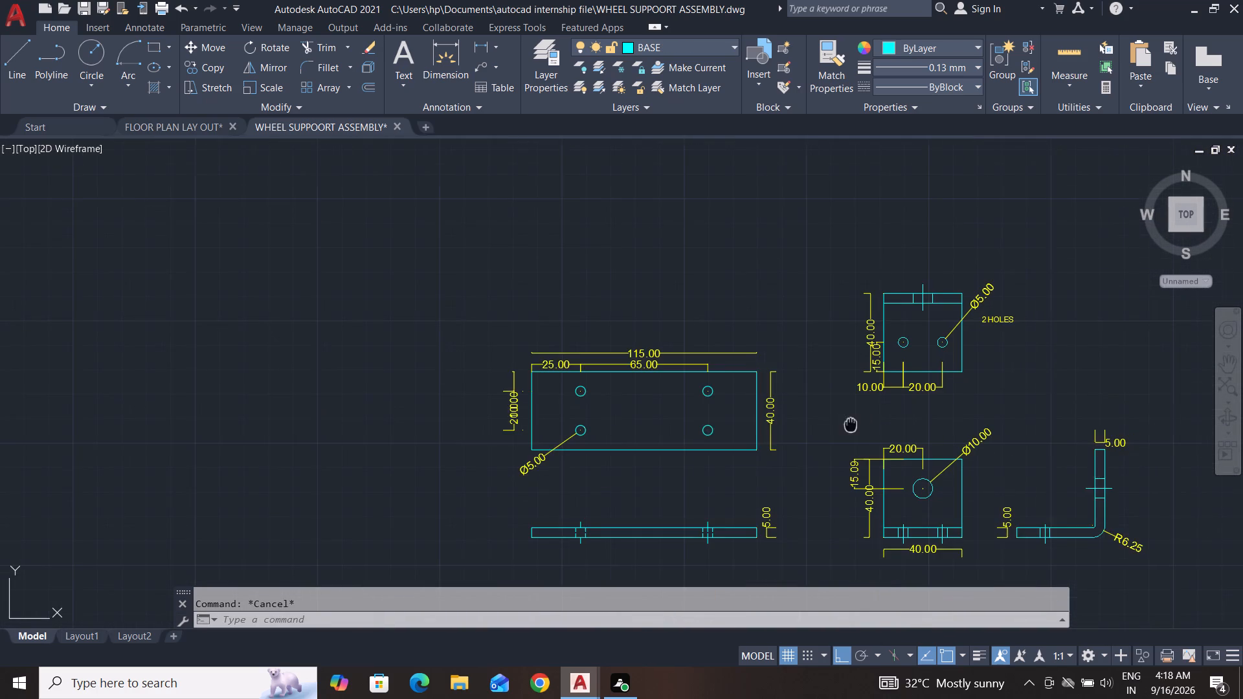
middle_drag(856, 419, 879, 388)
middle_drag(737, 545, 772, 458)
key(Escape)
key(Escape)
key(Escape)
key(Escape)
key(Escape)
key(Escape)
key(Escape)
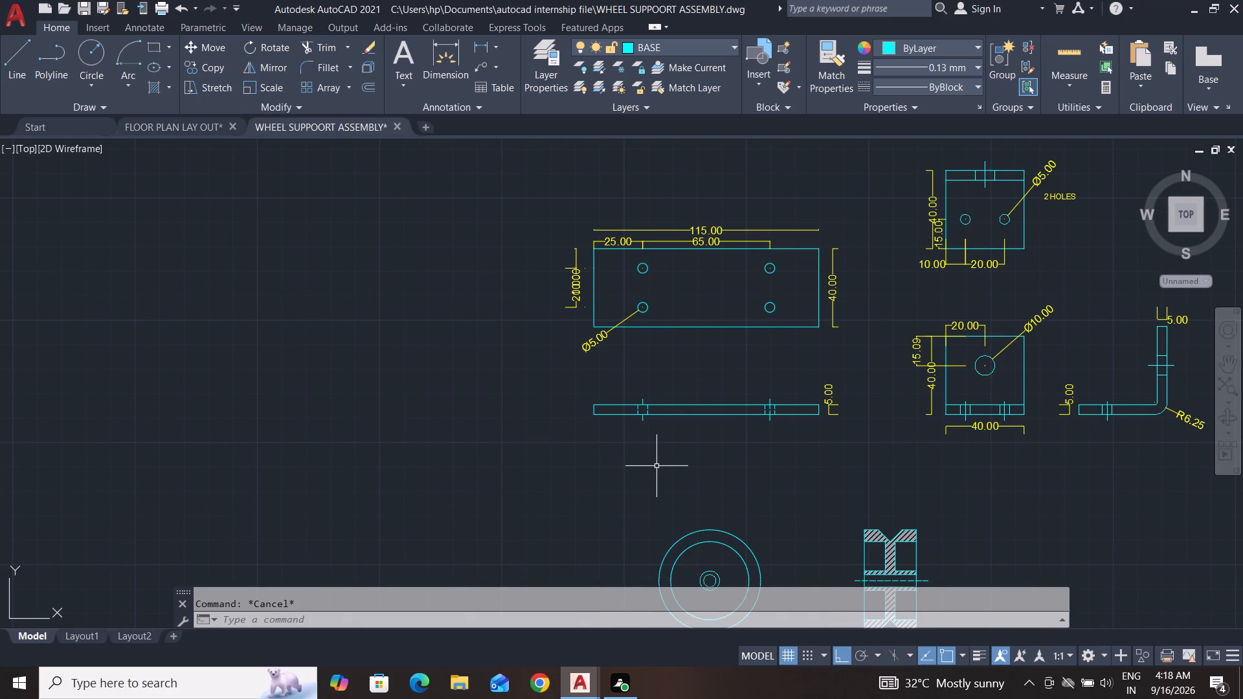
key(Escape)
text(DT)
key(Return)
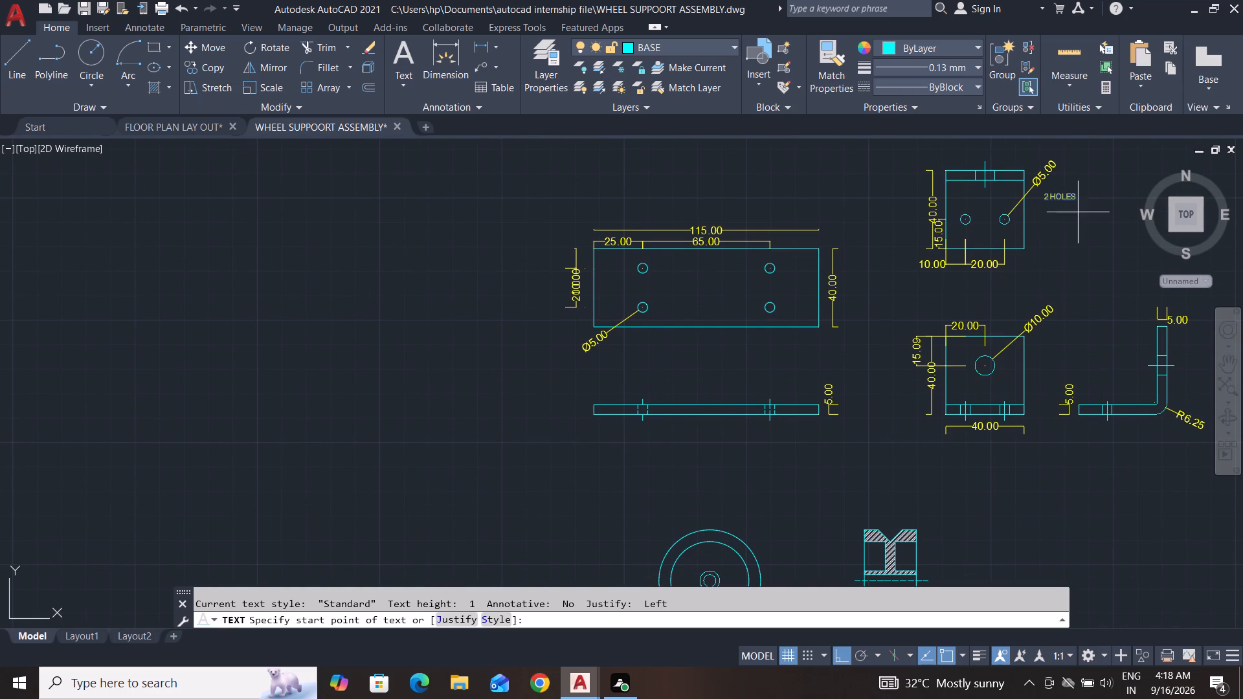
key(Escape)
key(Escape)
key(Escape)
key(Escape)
Copy the "2 HOLES" note from the bracket's top view to the empty space below the base plate's front view, with Ortho off.
click(1087, 188)
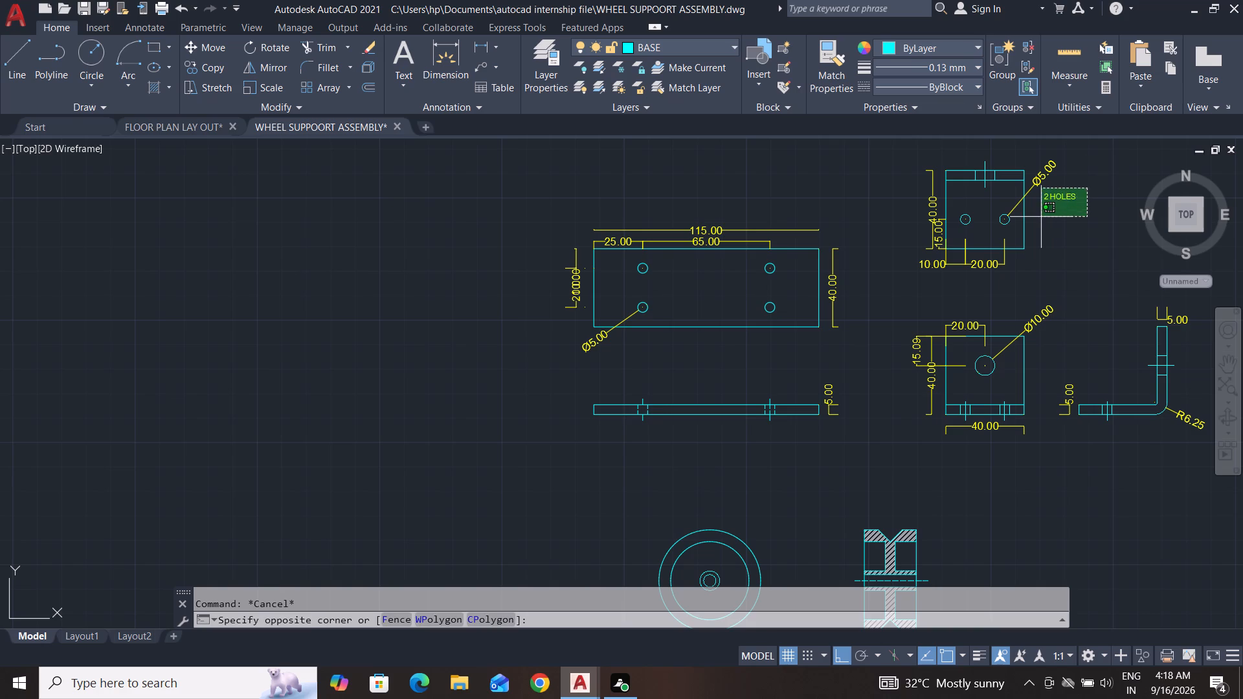
click(1041, 217)
text(CO)
key(Return)
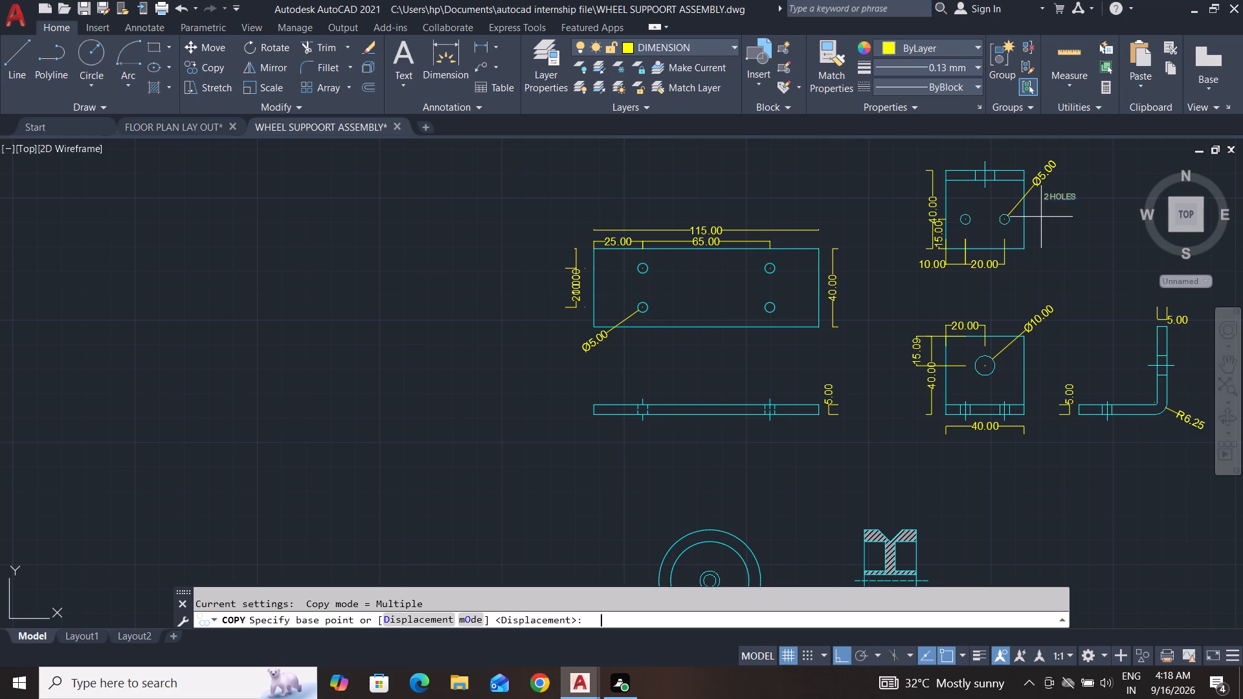
click(1057, 195)
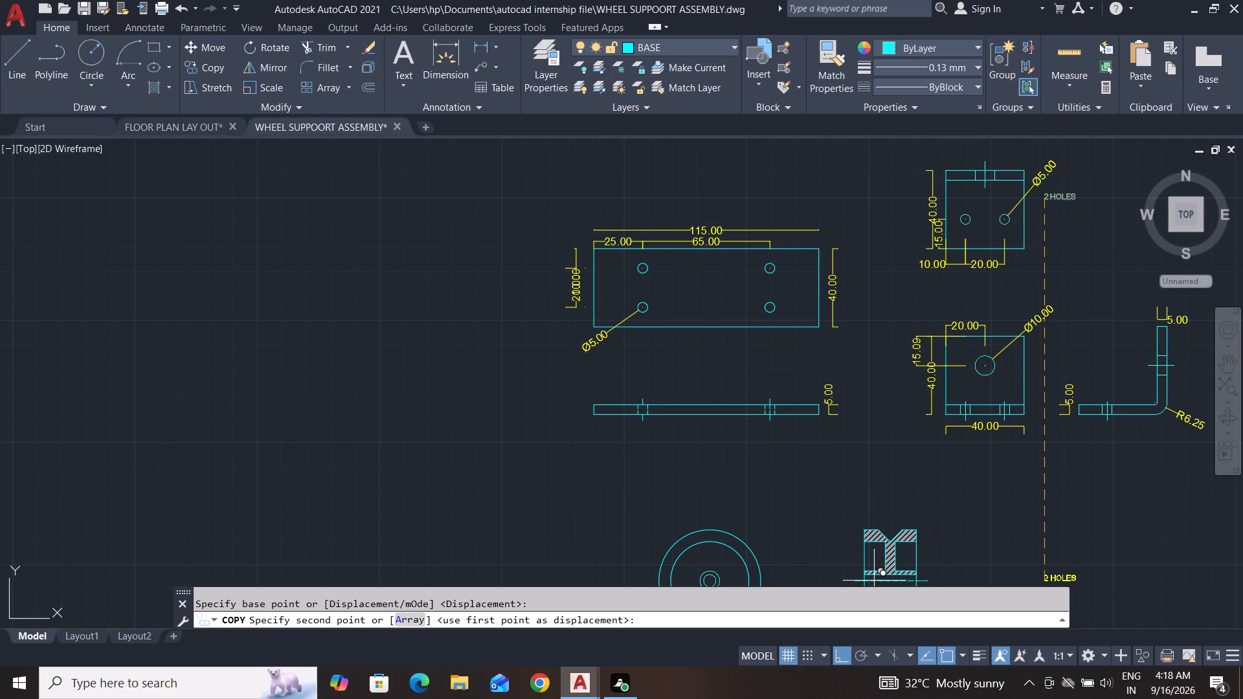
click(847, 658)
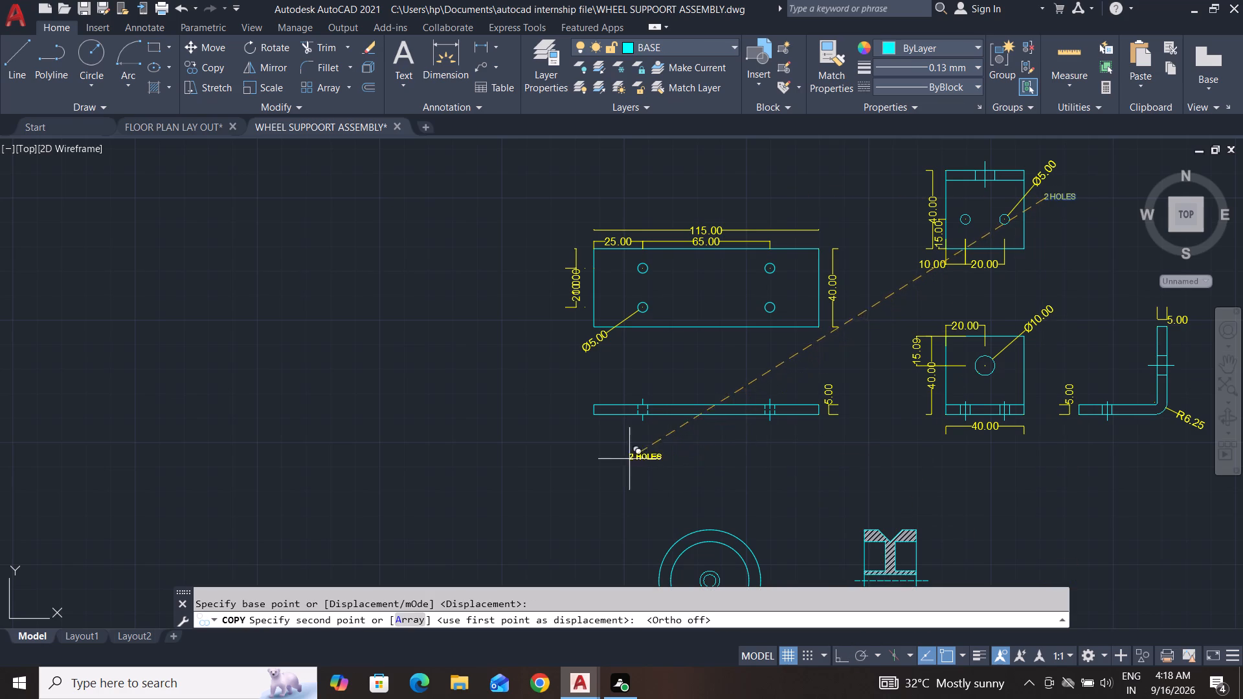
click(615, 453)
key(Escape)
key(Escape)
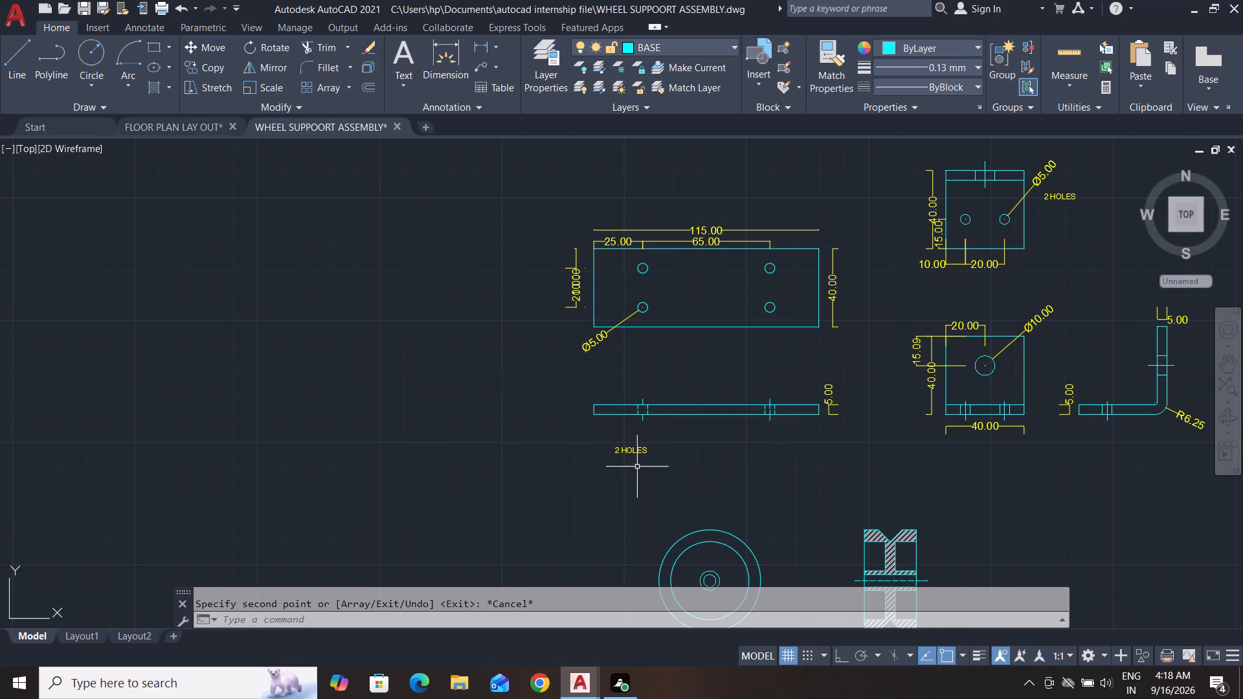
Change the copied note below the base plate's front view to "Figure 2 Dimensions of the base".
scroll(616, 452, up, 2)
double_click(678, 445)
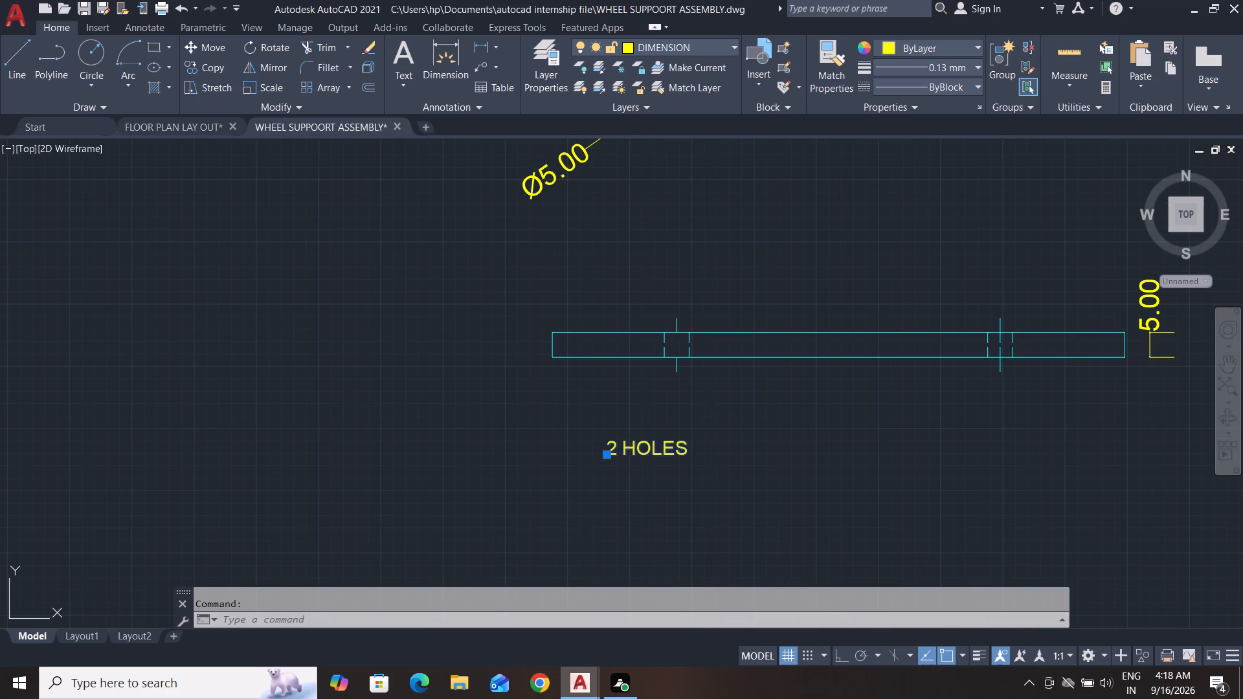
key(BackSpace)
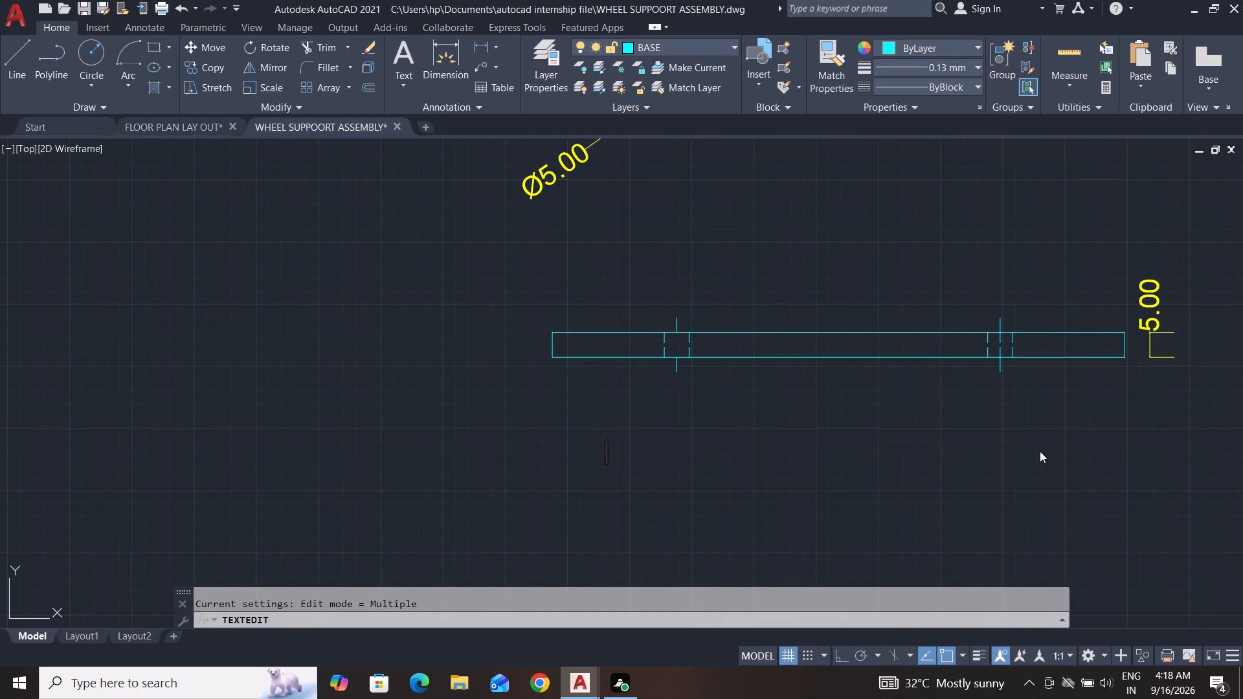
key(f)
key(f)
text(gure)
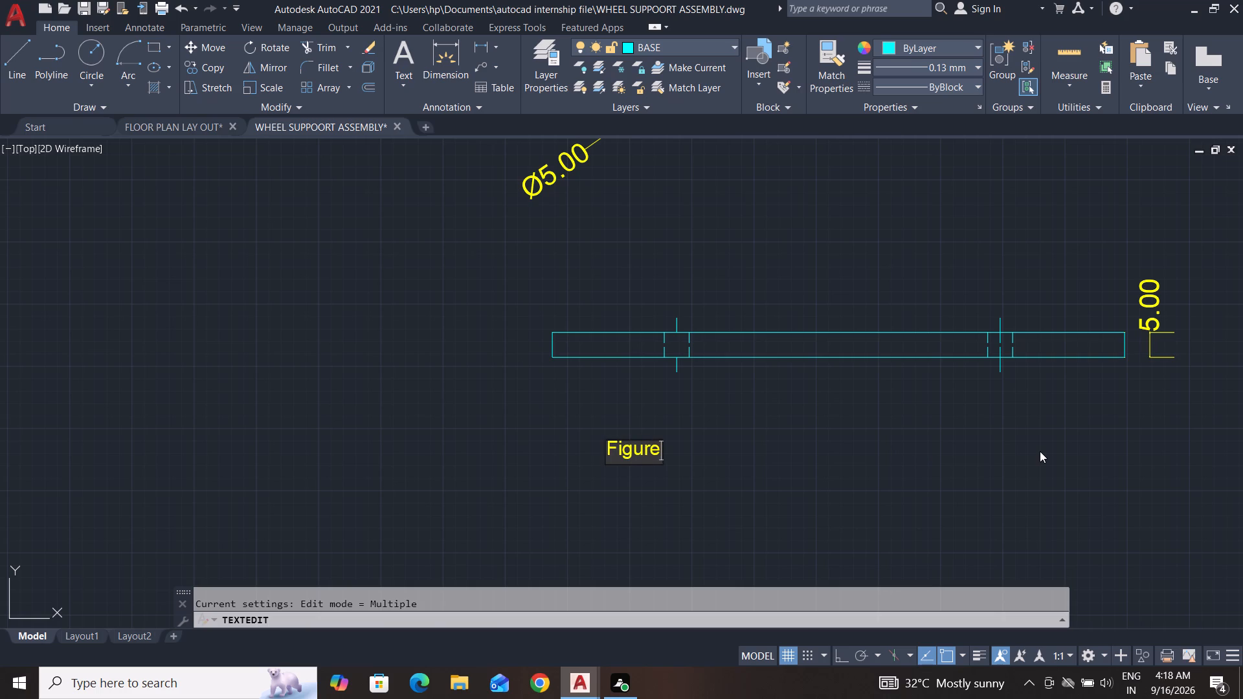
key(space)
text(12)
key(BackSpace)
key(BackSpace)
key(2)
key(space)
key(d)
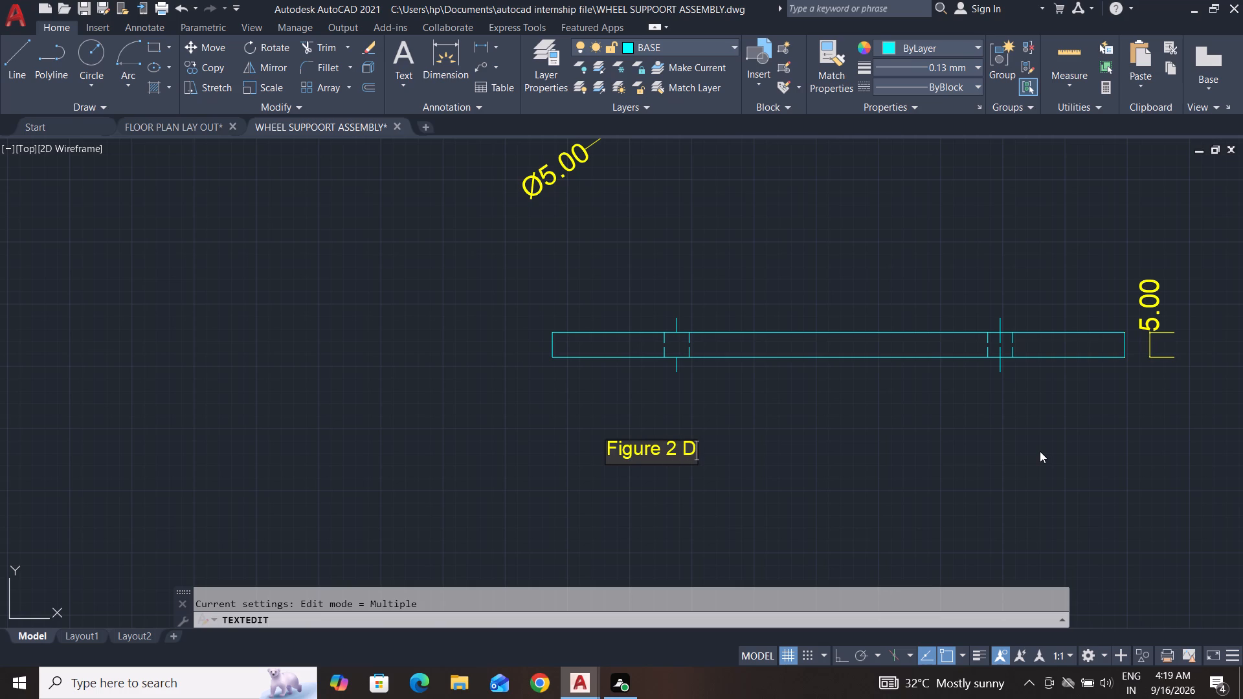
text(imen)
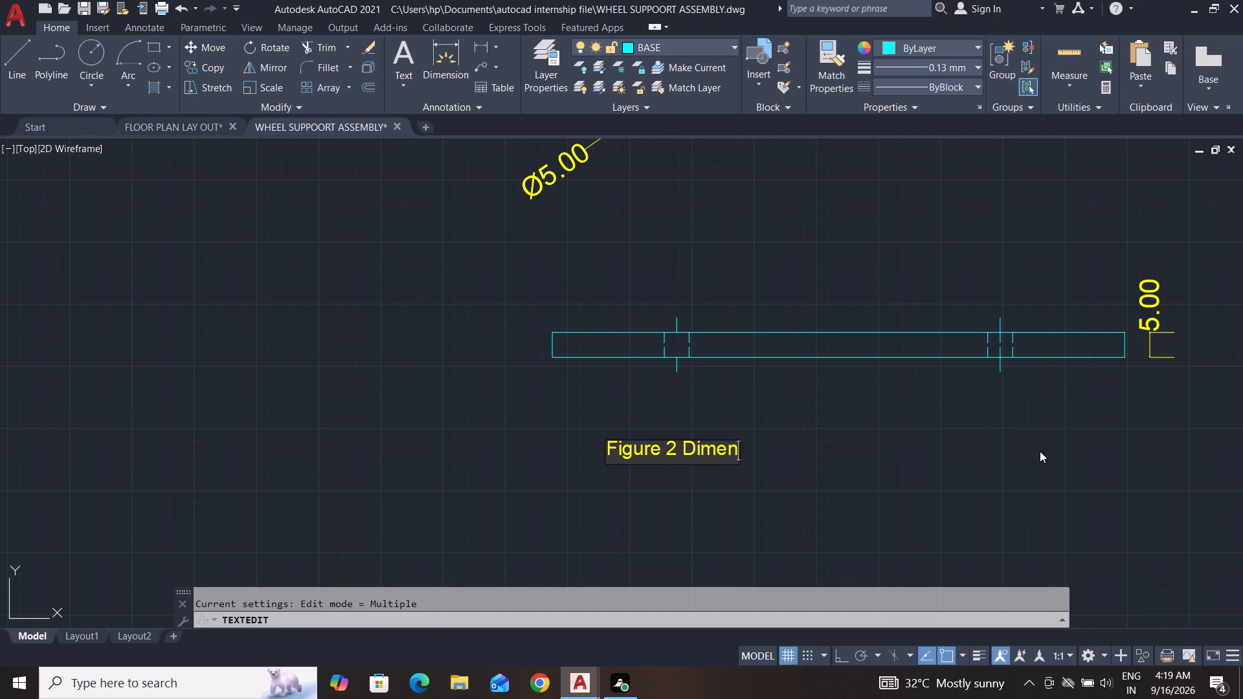
text(sion)
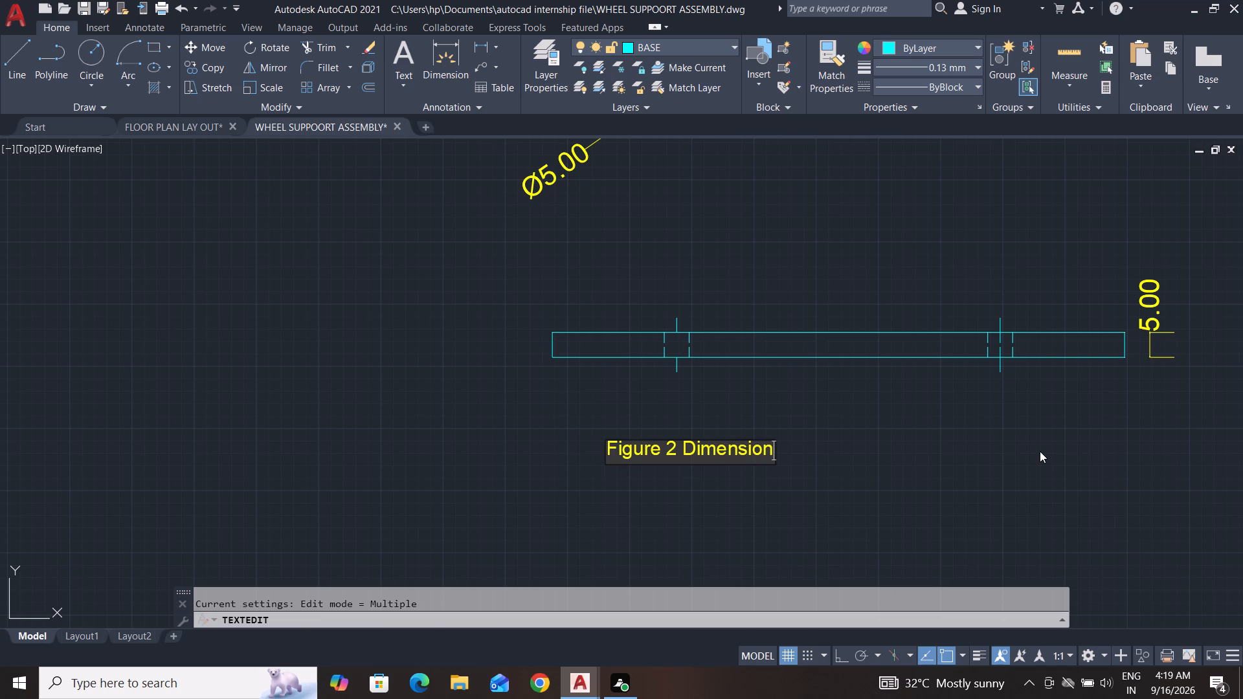
text(s)
key(space)
text(of)
key(space)
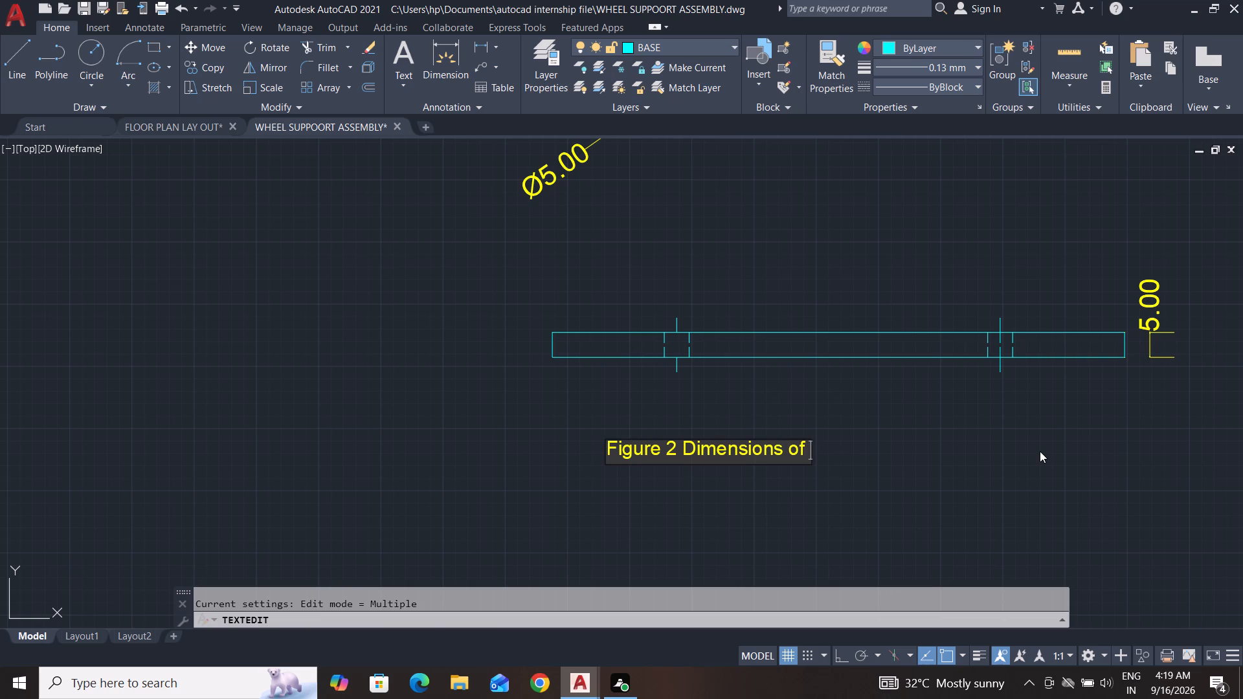
text(the)
key(space)
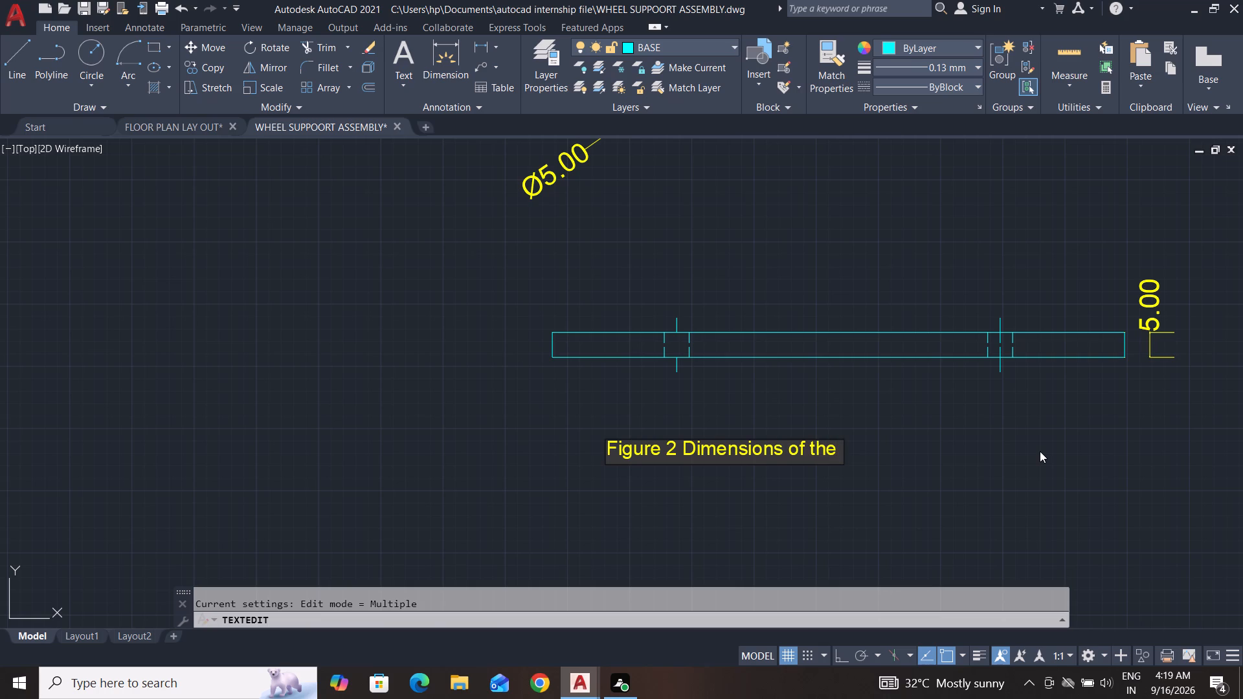
text(base)
key(space)
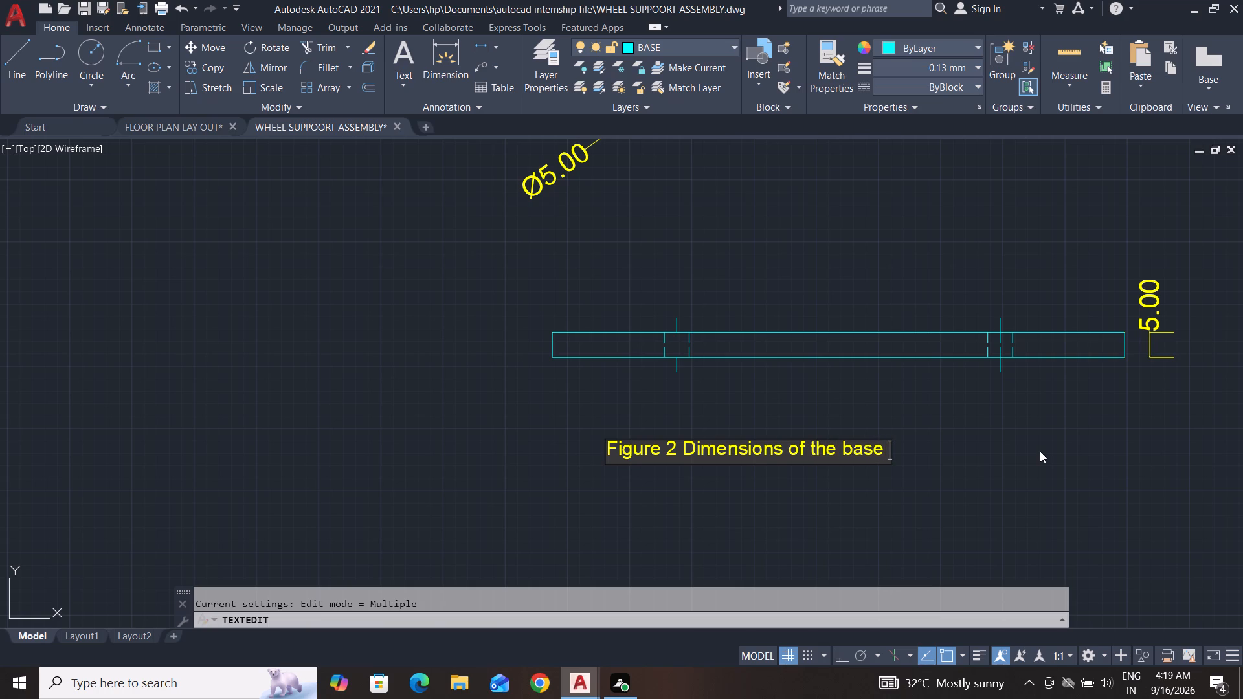
key(Return)
key(Escape)
key(Escape)
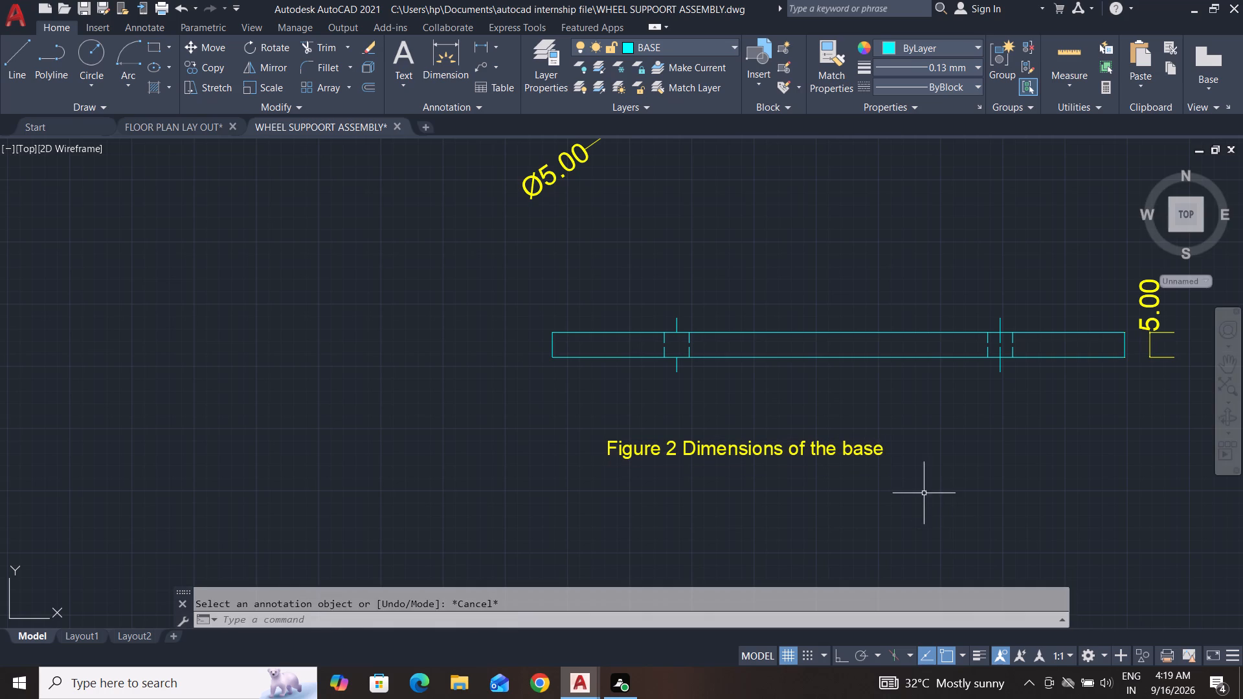
key(Escape)
Scale up the "Figure 2 Dimensions of the base" caption freehand from its start point to about a third longer than the plate.
click(921, 428)
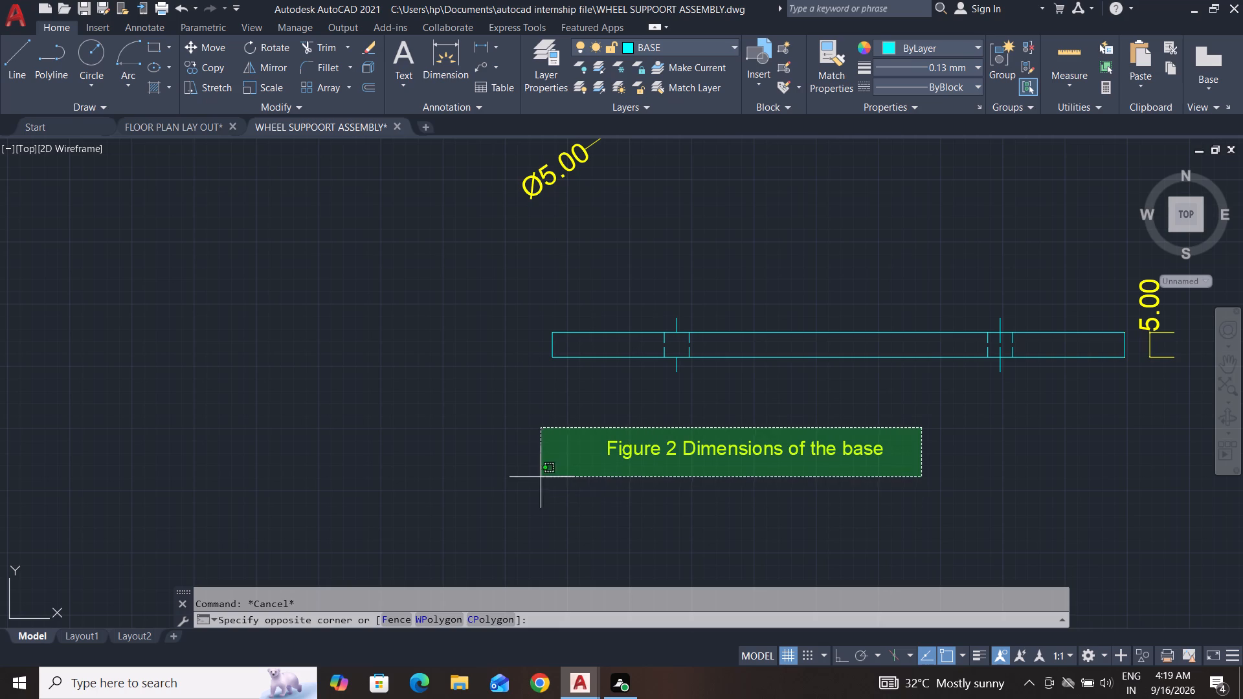
click(609, 488)
key(Escape)
key(Escape)
click(921, 420)
click(524, 522)
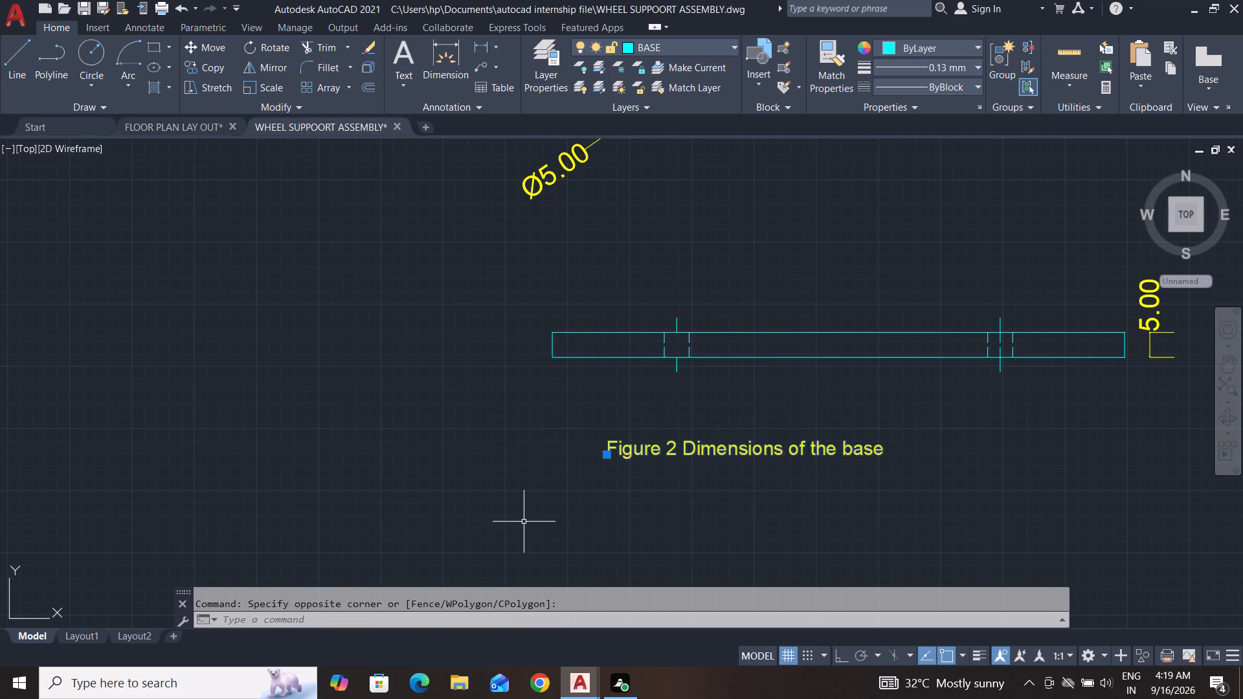
text(sc)
key(Return)
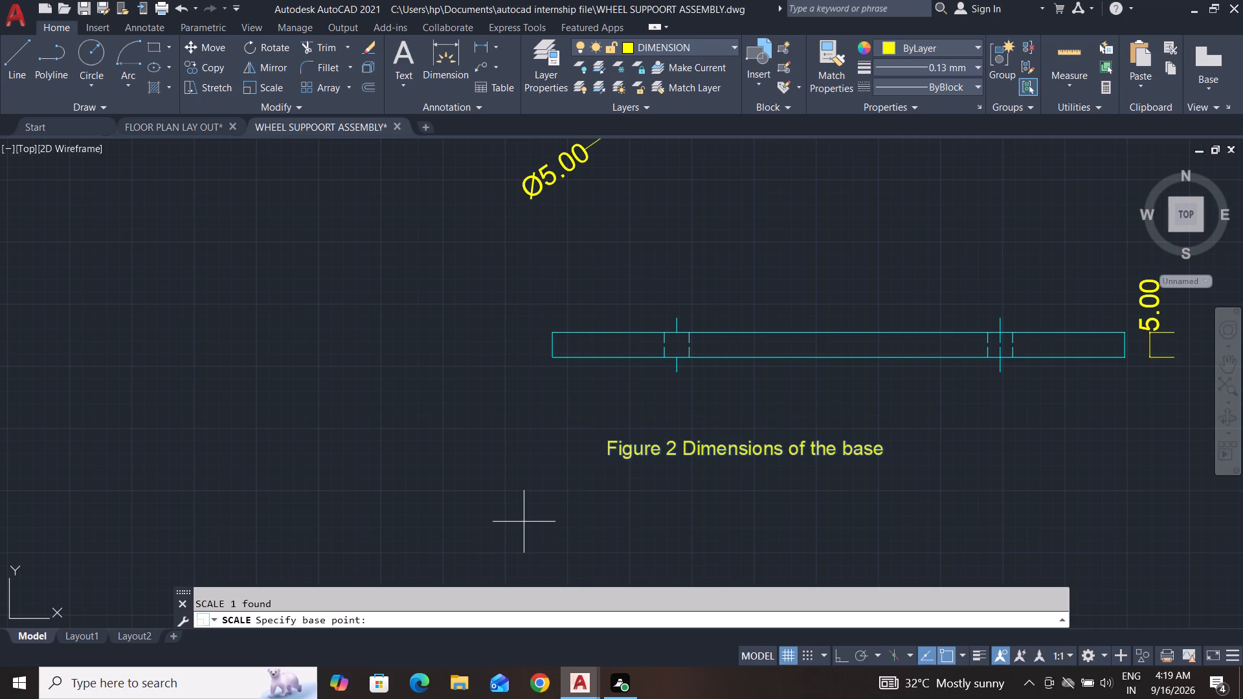
click(608, 454)
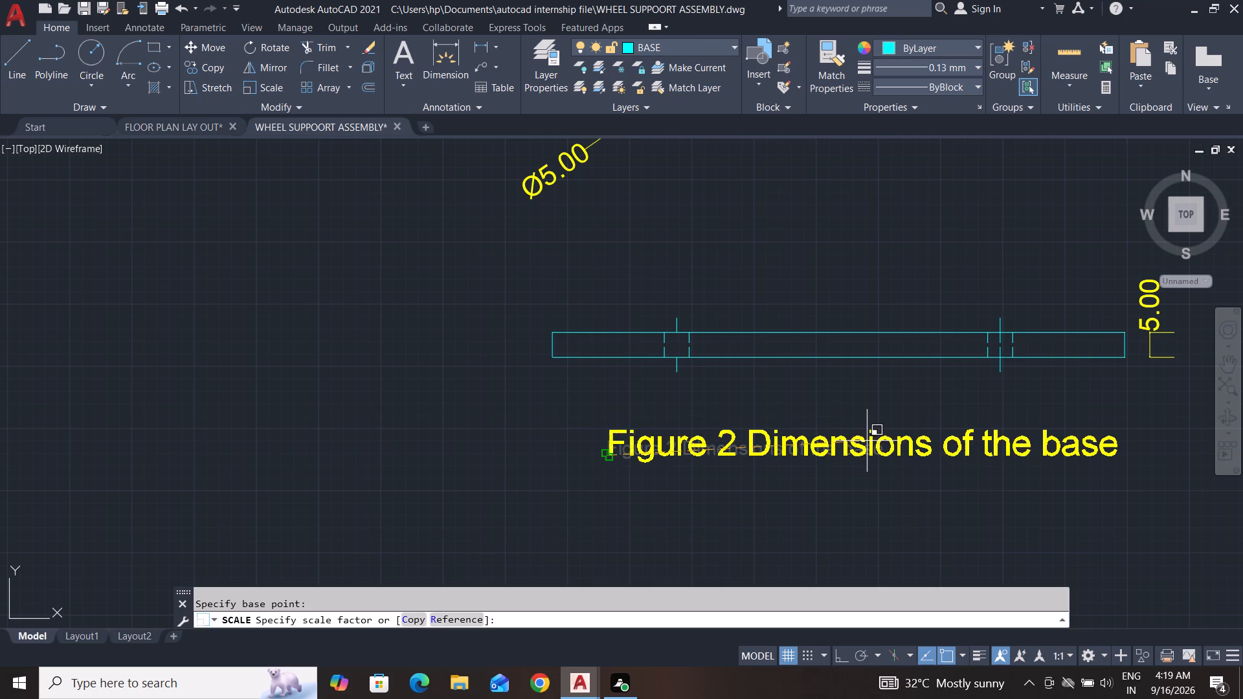
click(860, 441)
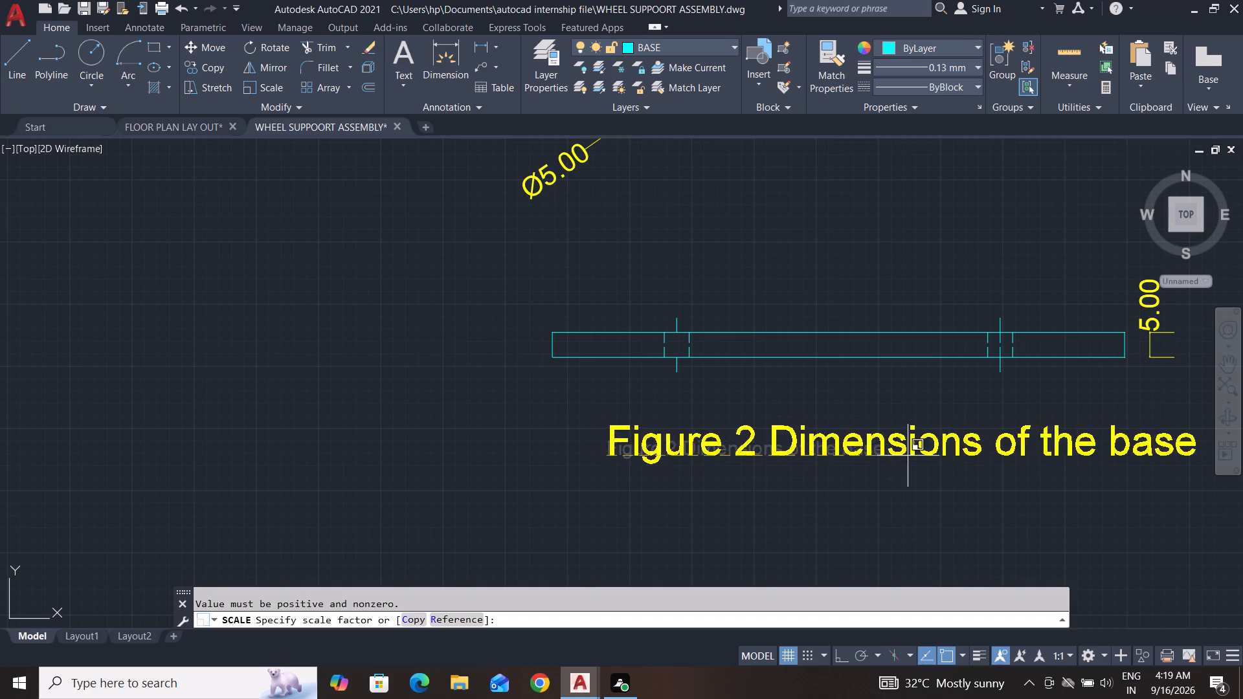
double_click(876, 458)
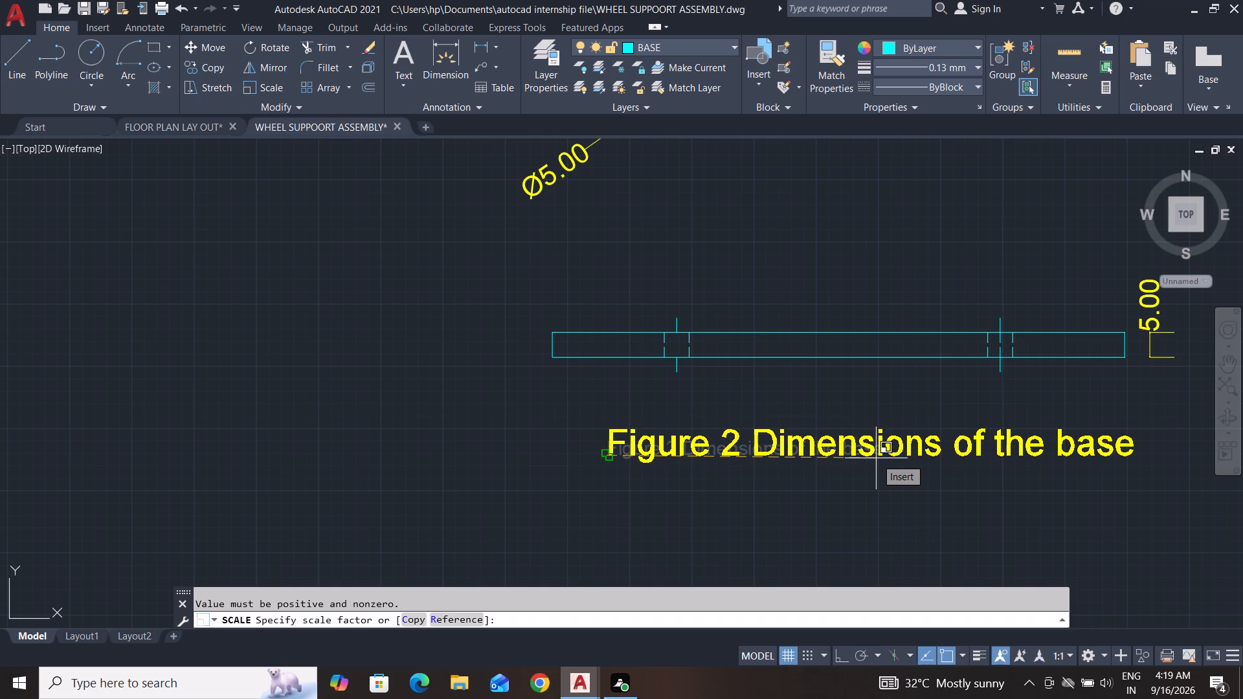
key(Return)
scroll(866, 458, down, 2)
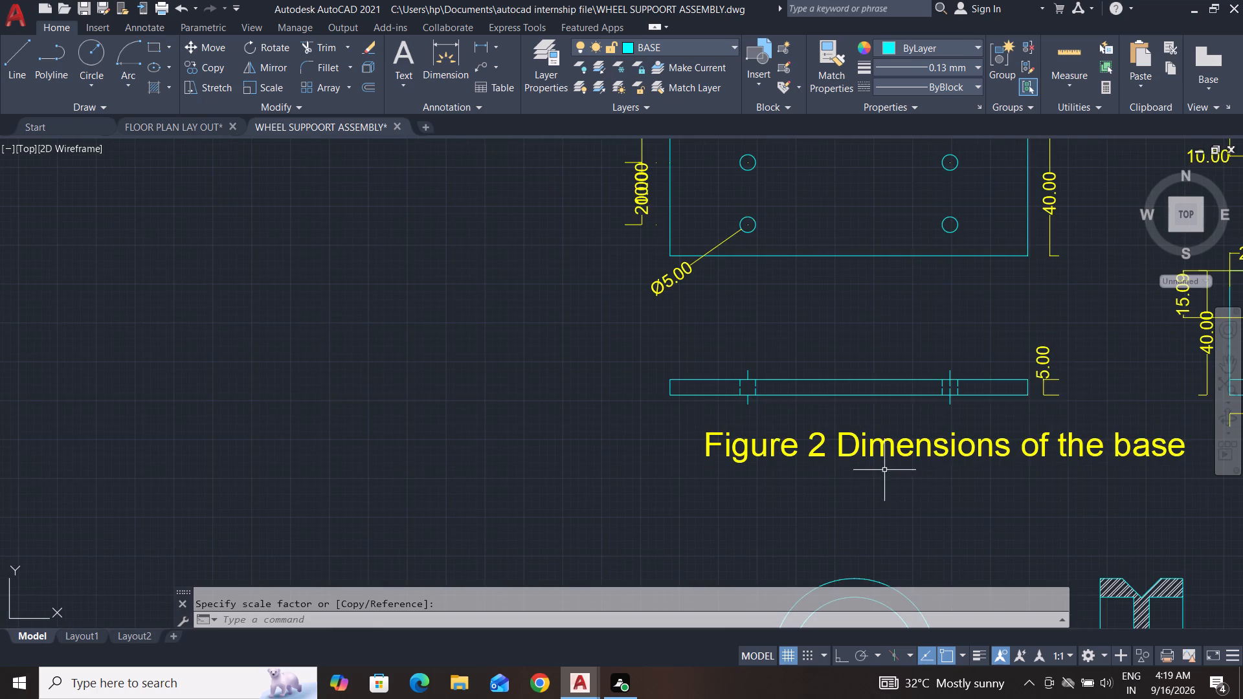
middle_drag(894, 480, 763, 502)
key(Escape)
key(Escape)
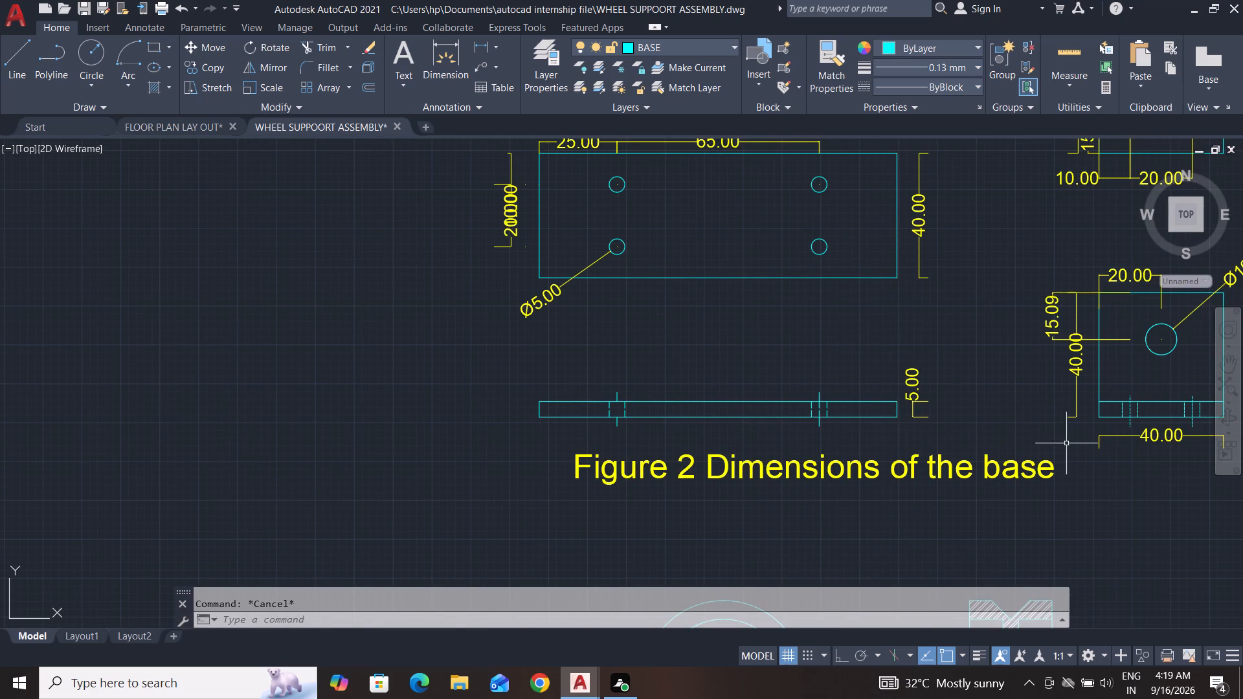
Scale the Figure 2 caption down freehand from its start point to roughly the length of the base plate.
click(1066, 443)
click(515, 504)
text(sc)
key(Return)
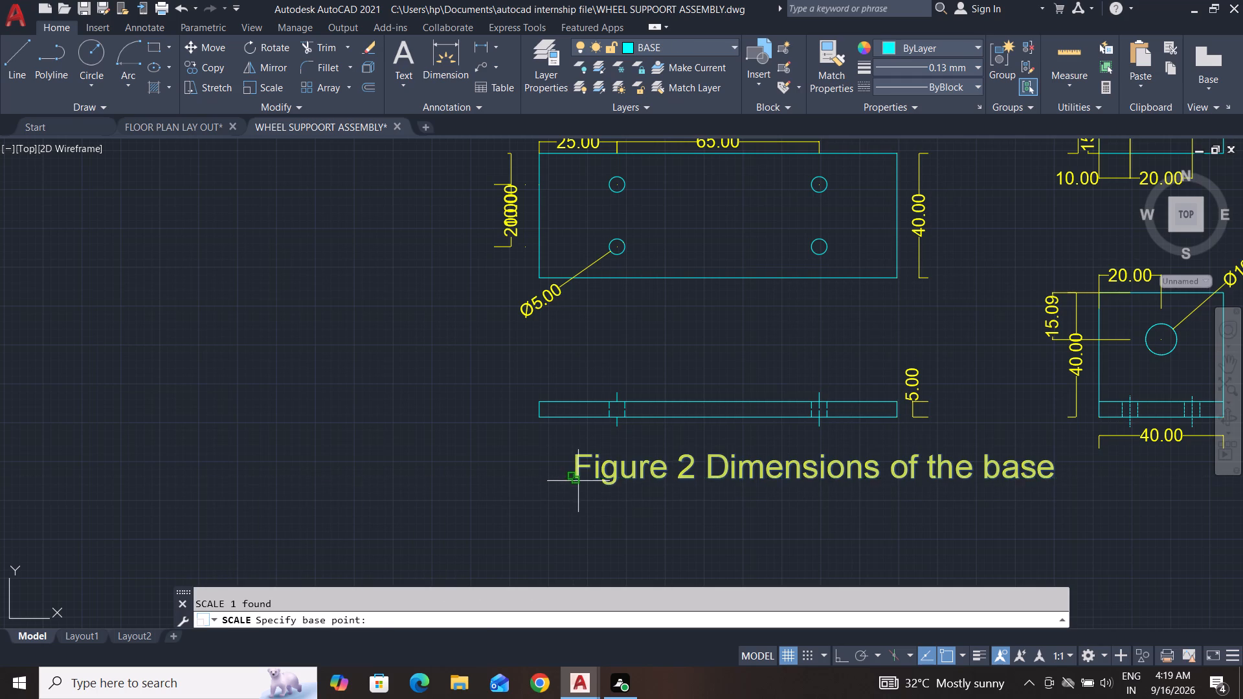
click(578, 481)
middle_drag(728, 469, 659, 495)
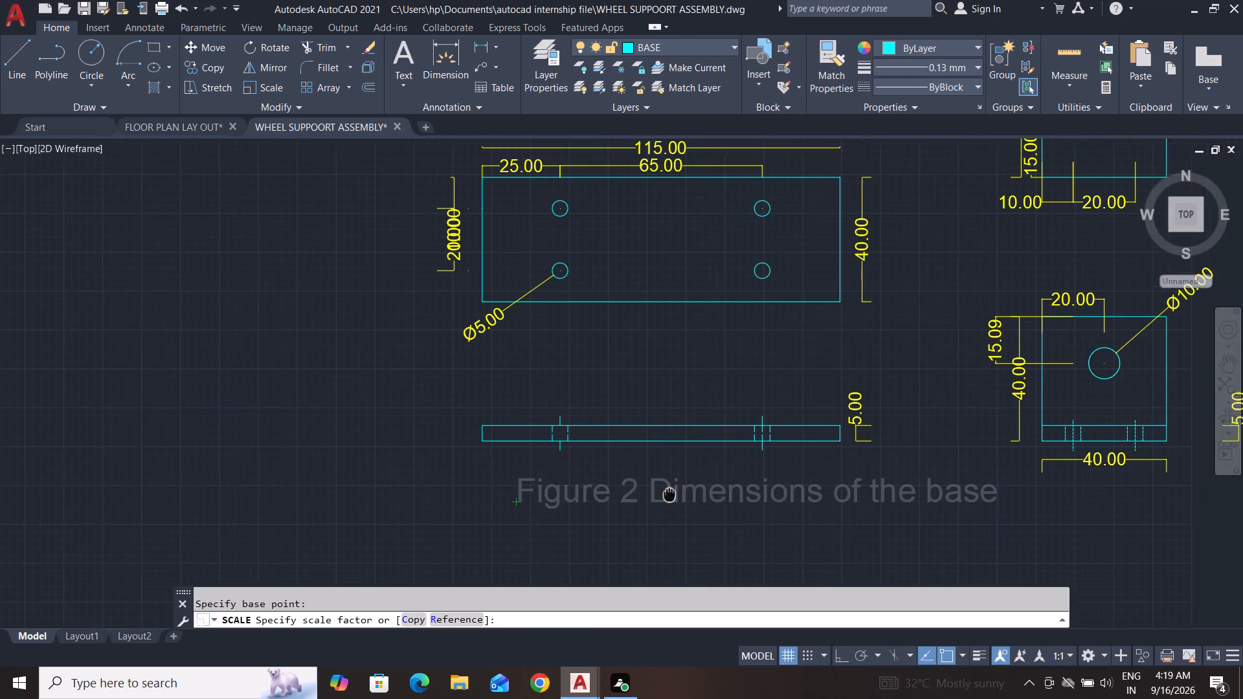
middle_drag(659, 495, 634, 500)
double_click(658, 495)
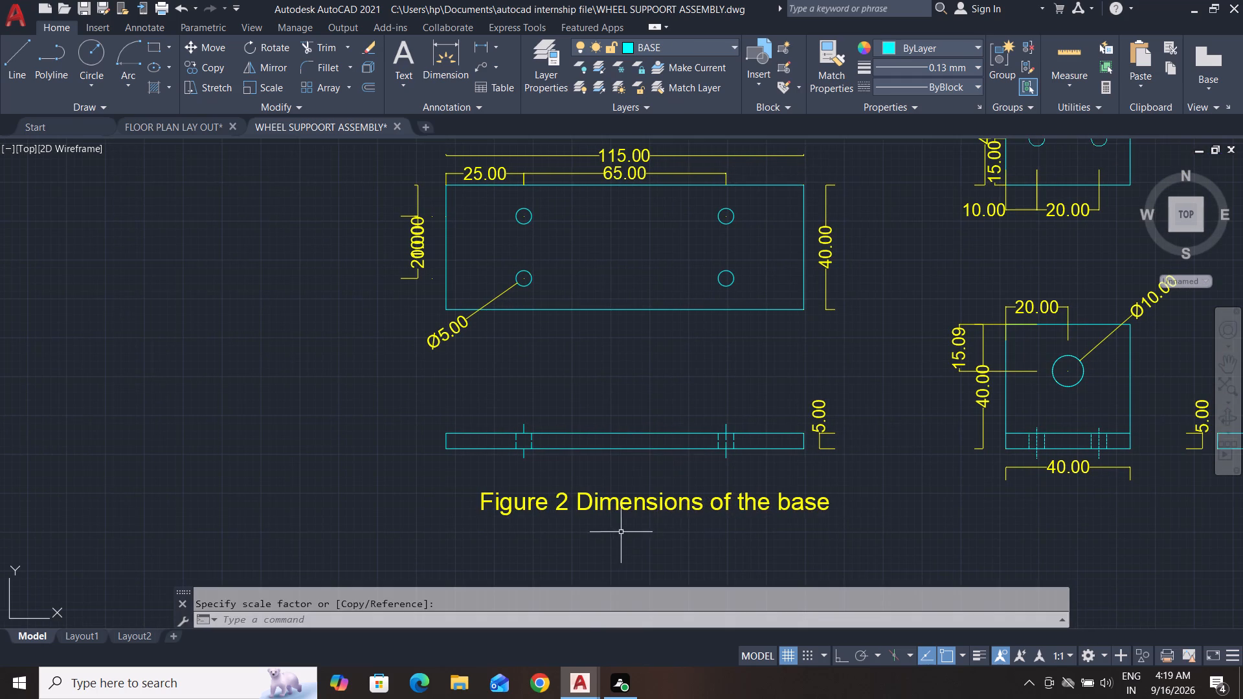
Copy the Figure 2 caption horizontally from below the base plate to below the bracket's front view, with Ortho on.
scroll(594, 549, down, 1)
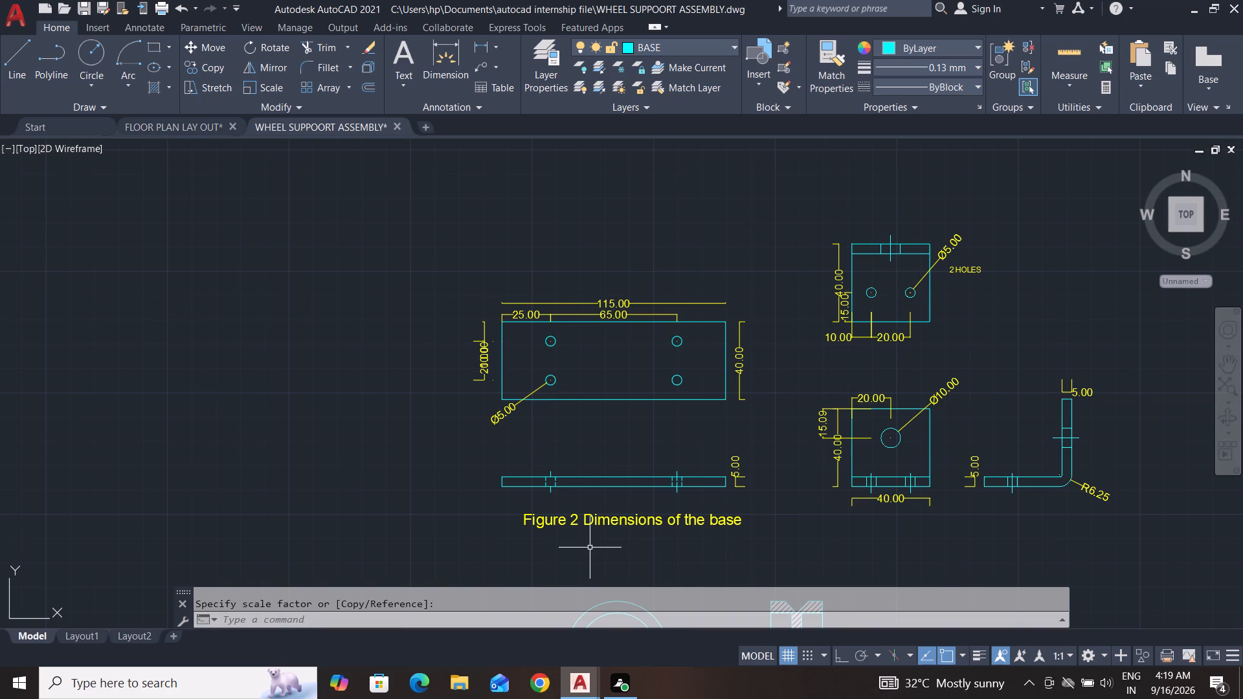
key(Escape)
key(Escape)
key(Escape)
click(760, 508)
click(447, 540)
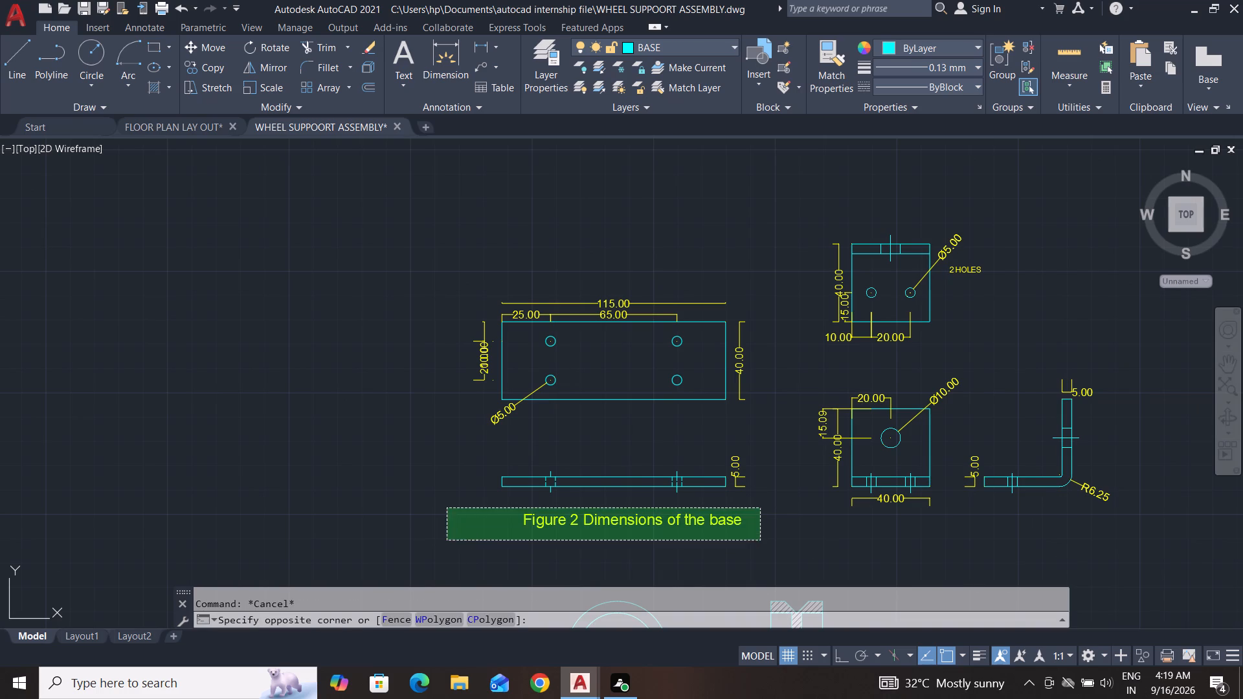
text(co)
key(Return)
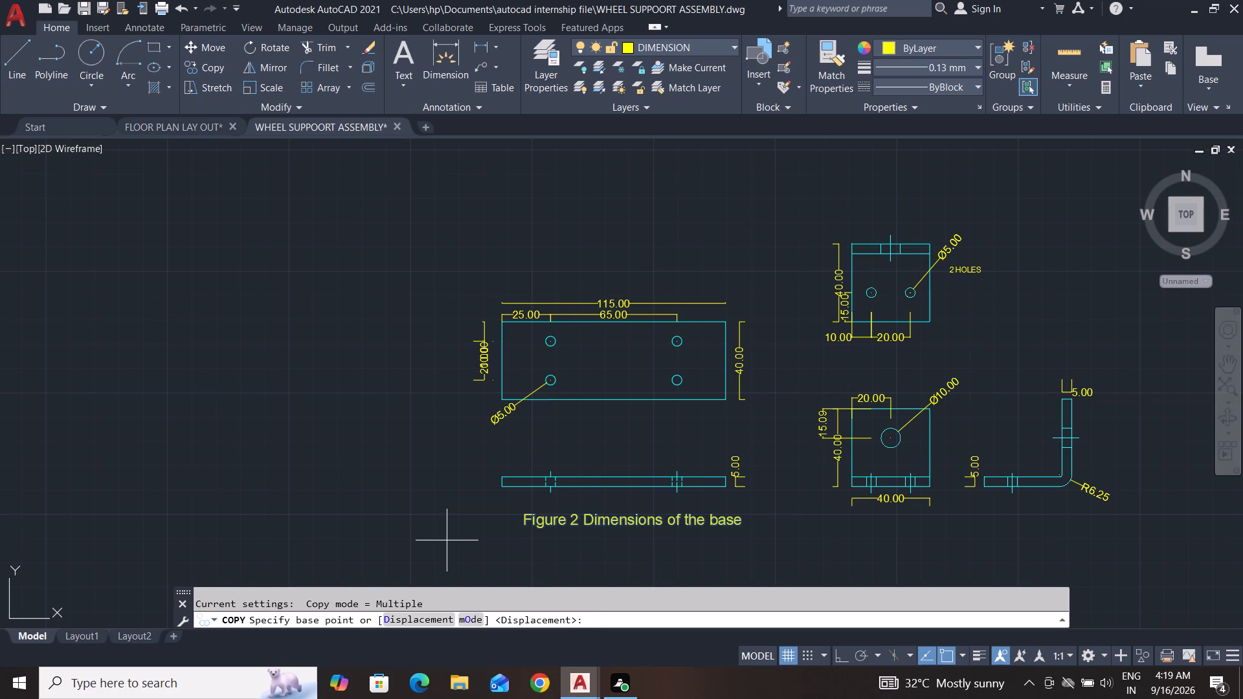
click(524, 527)
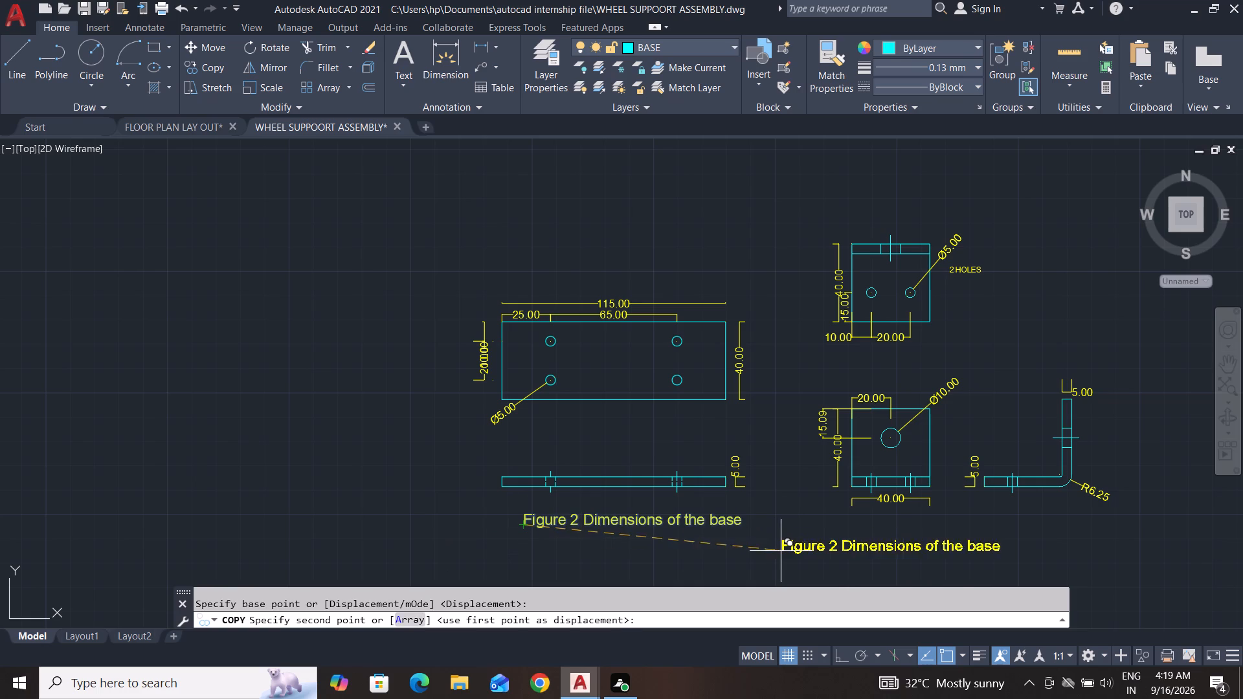
click(833, 659)
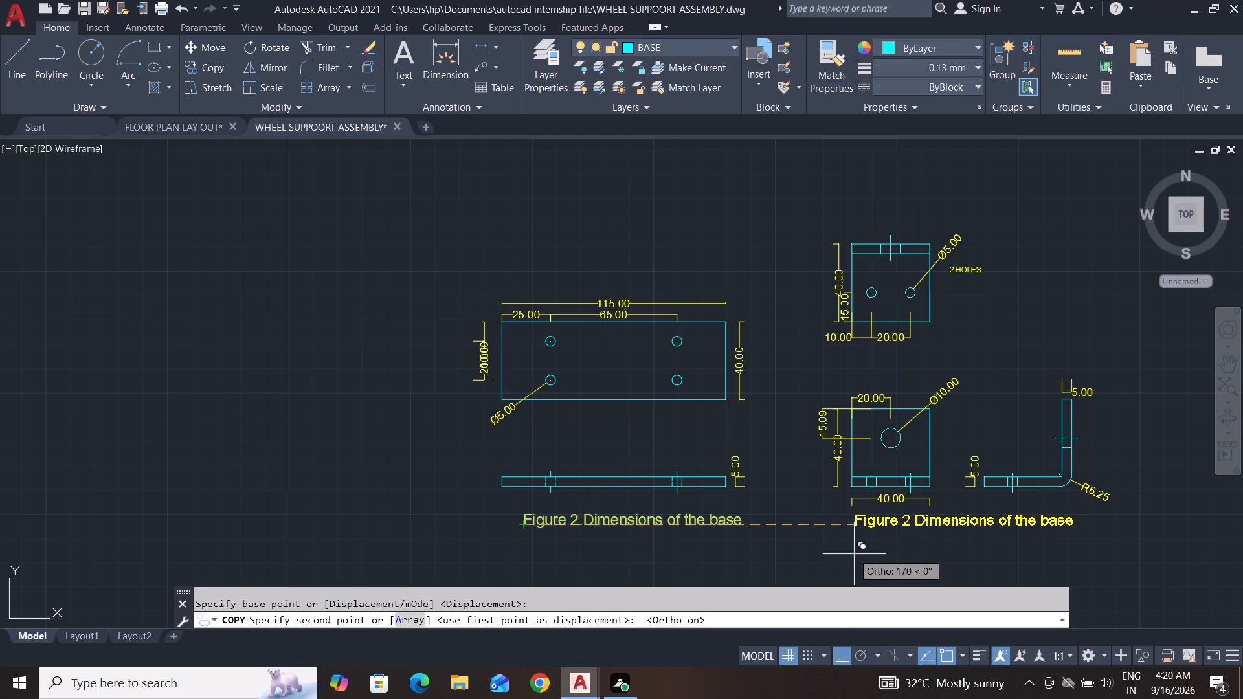
click(835, 533)
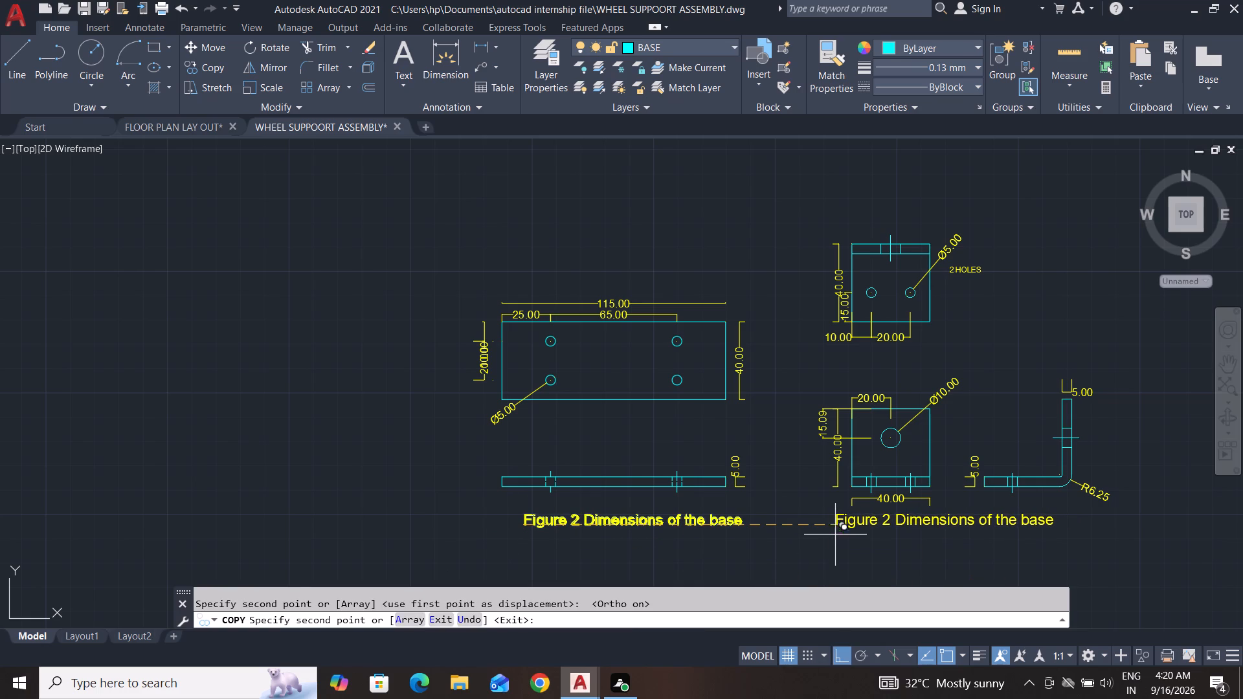
key(Escape)
key(Escape)
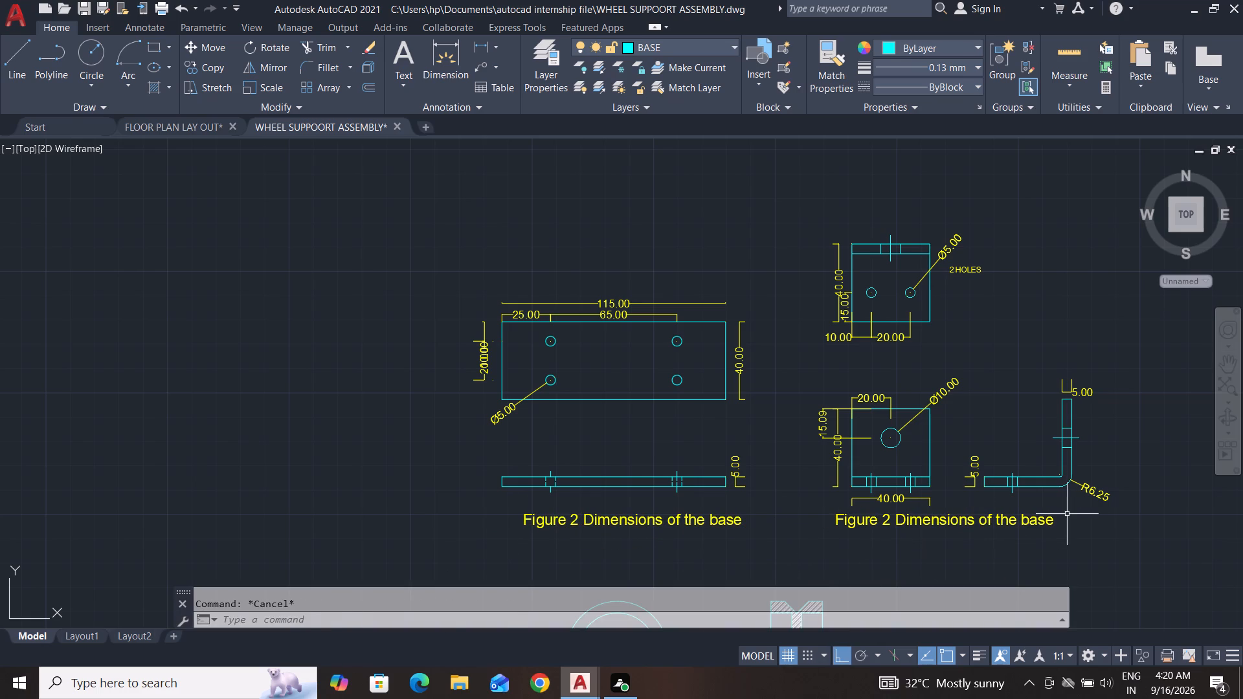
Move both Figure 2 captions straight down by about 13 units, away from the views above them.
click(1069, 511)
click(465, 531)
key(m)
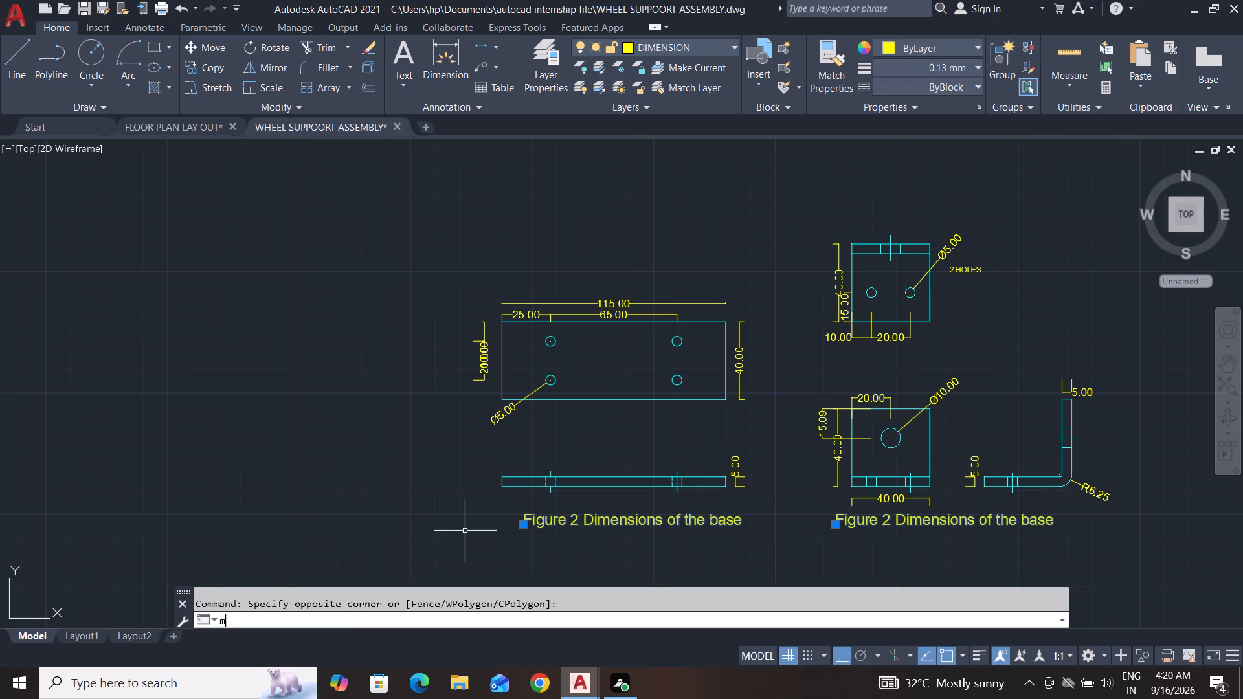
key(Return)
click(525, 524)
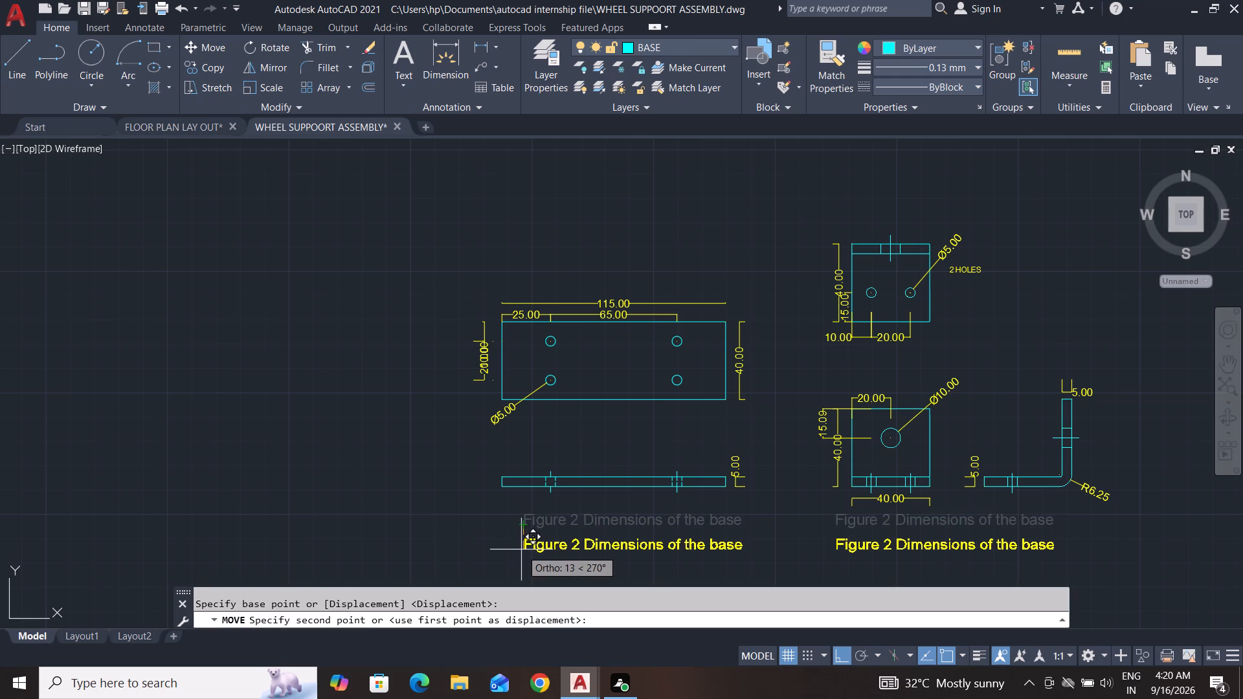
click(521, 549)
key(Escape)
key(Escape)
key(Escape)
key(Escape)
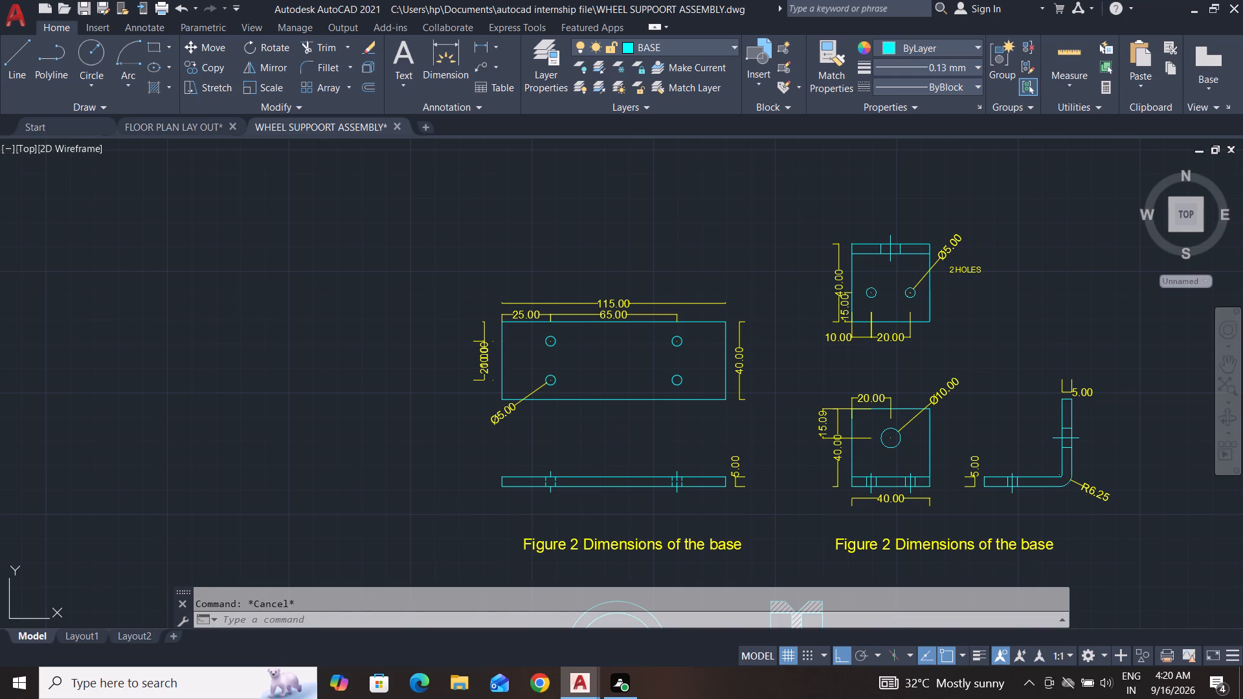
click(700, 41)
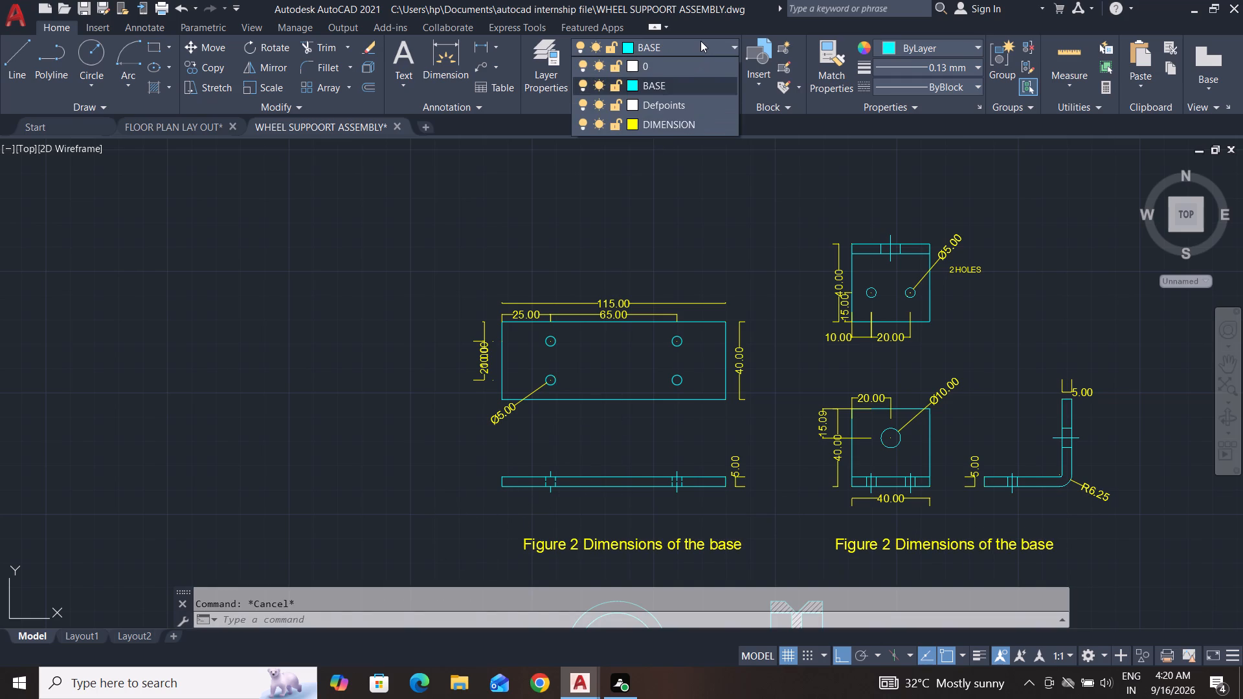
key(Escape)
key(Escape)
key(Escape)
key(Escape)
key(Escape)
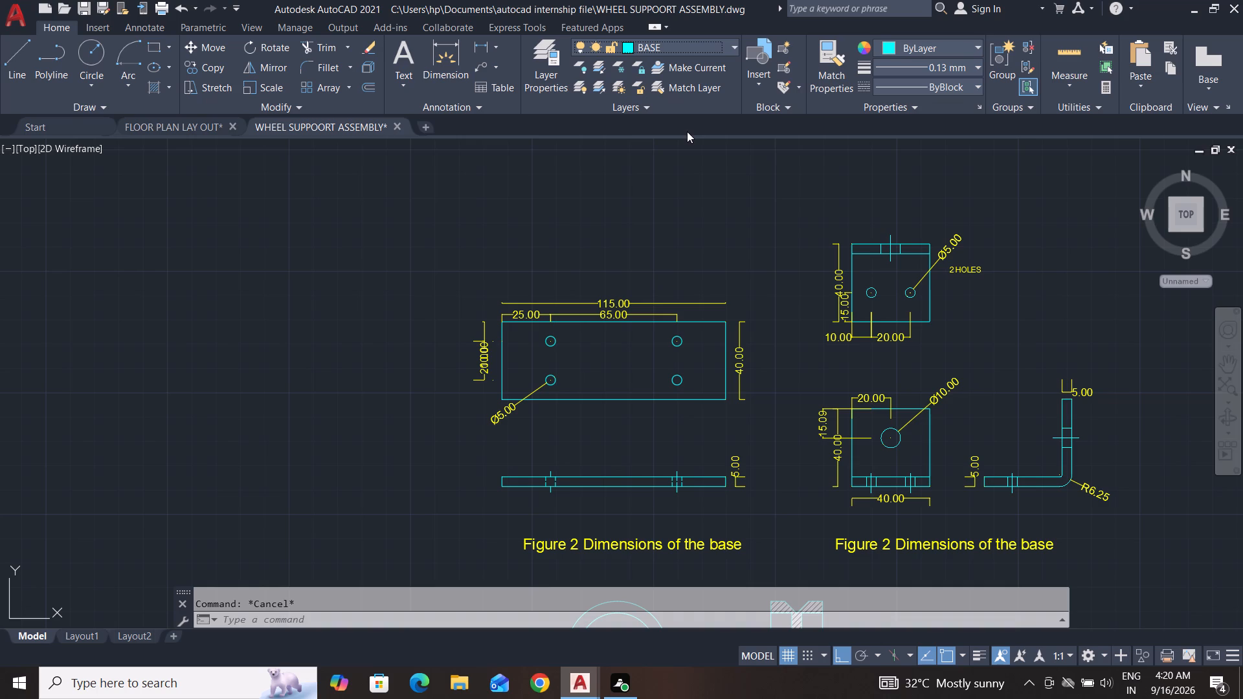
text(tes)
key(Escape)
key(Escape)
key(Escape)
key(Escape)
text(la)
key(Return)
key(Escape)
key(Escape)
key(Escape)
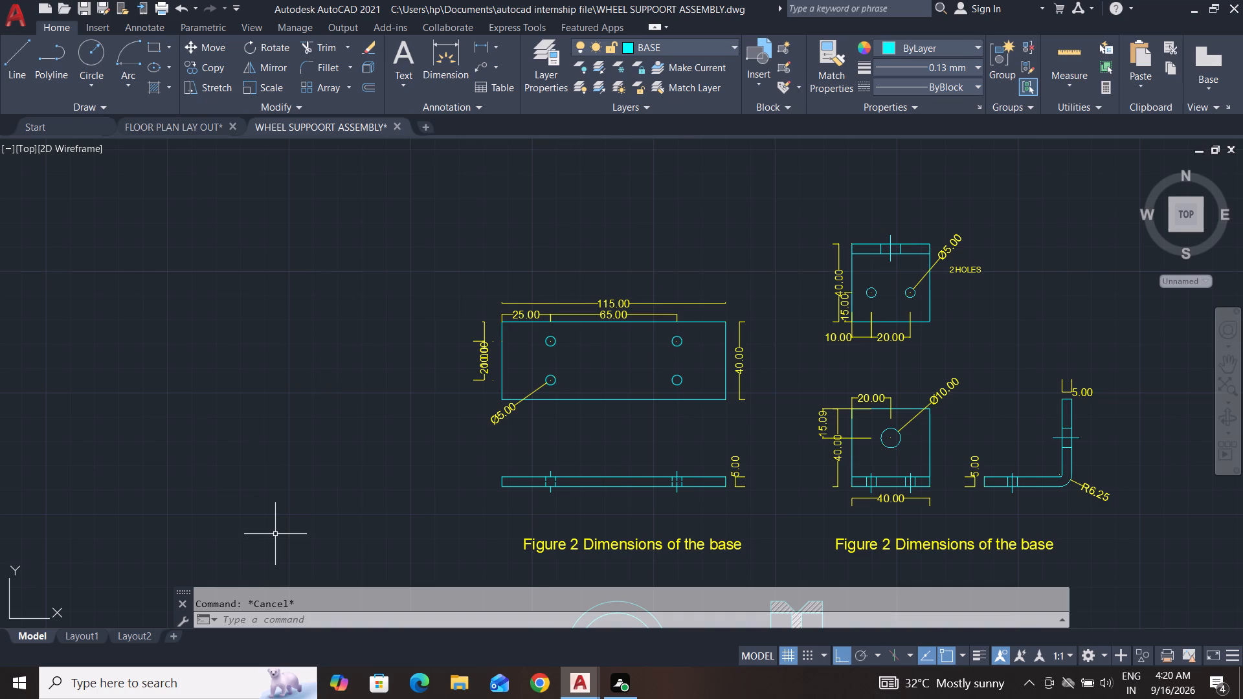
Create a new layer named "text" and set its colour to magenta.
click(258, 619)
text(la)
key(Return)
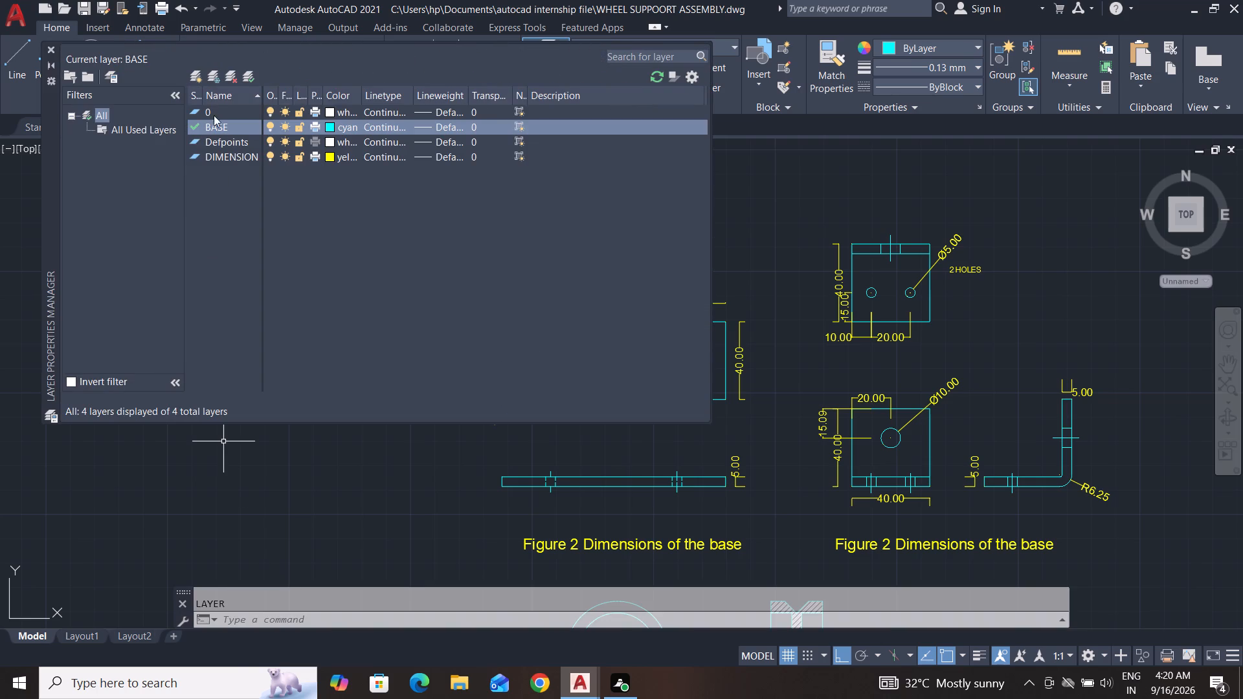
click(196, 80)
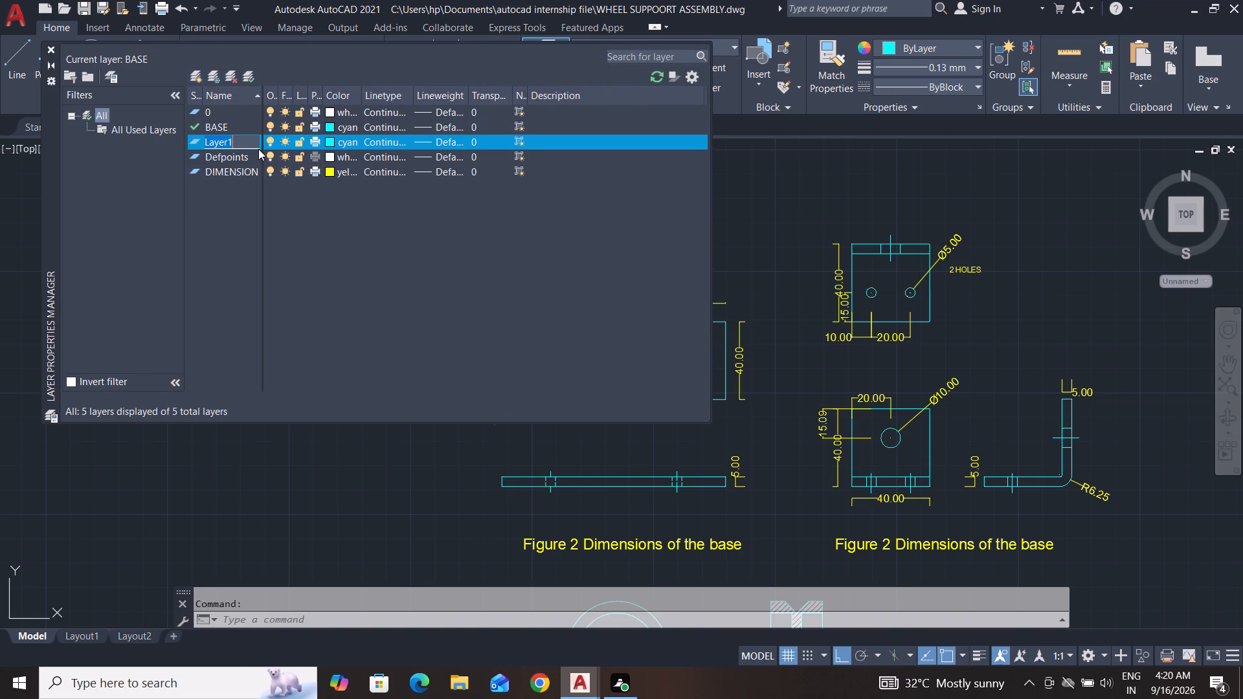
key(BackSpace)
key(BackSpace)
key(BackSpace)
text(text)
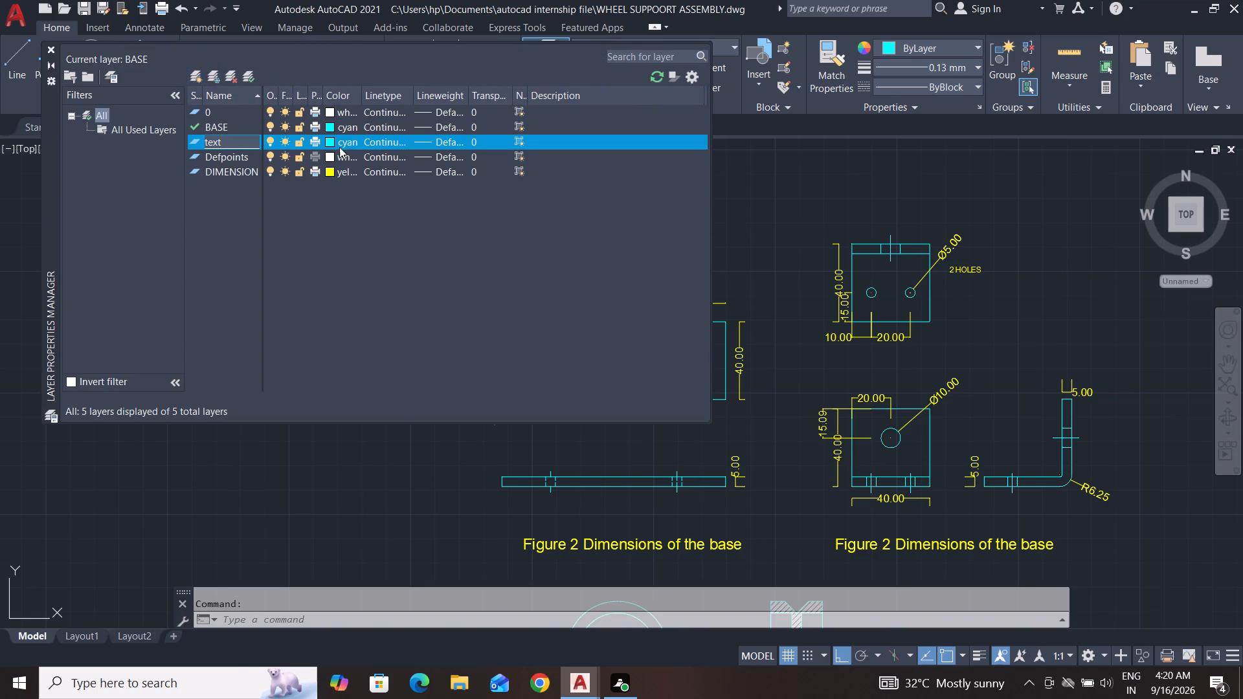
click(328, 144)
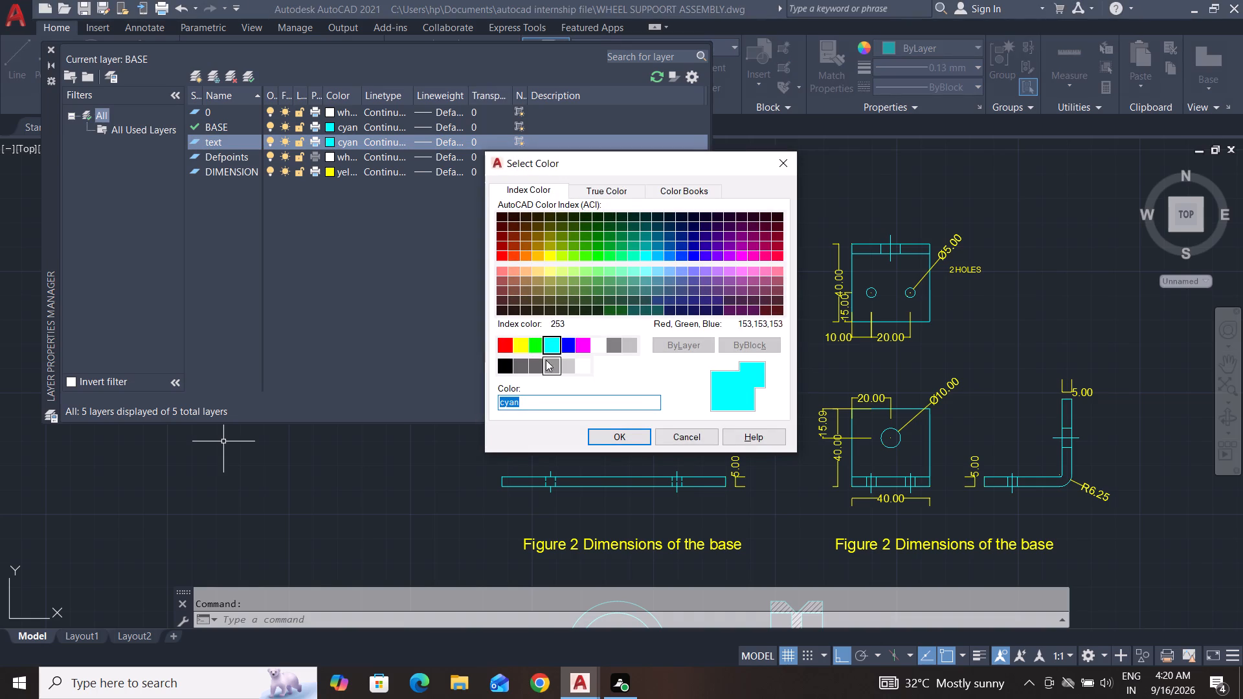
click(581, 348)
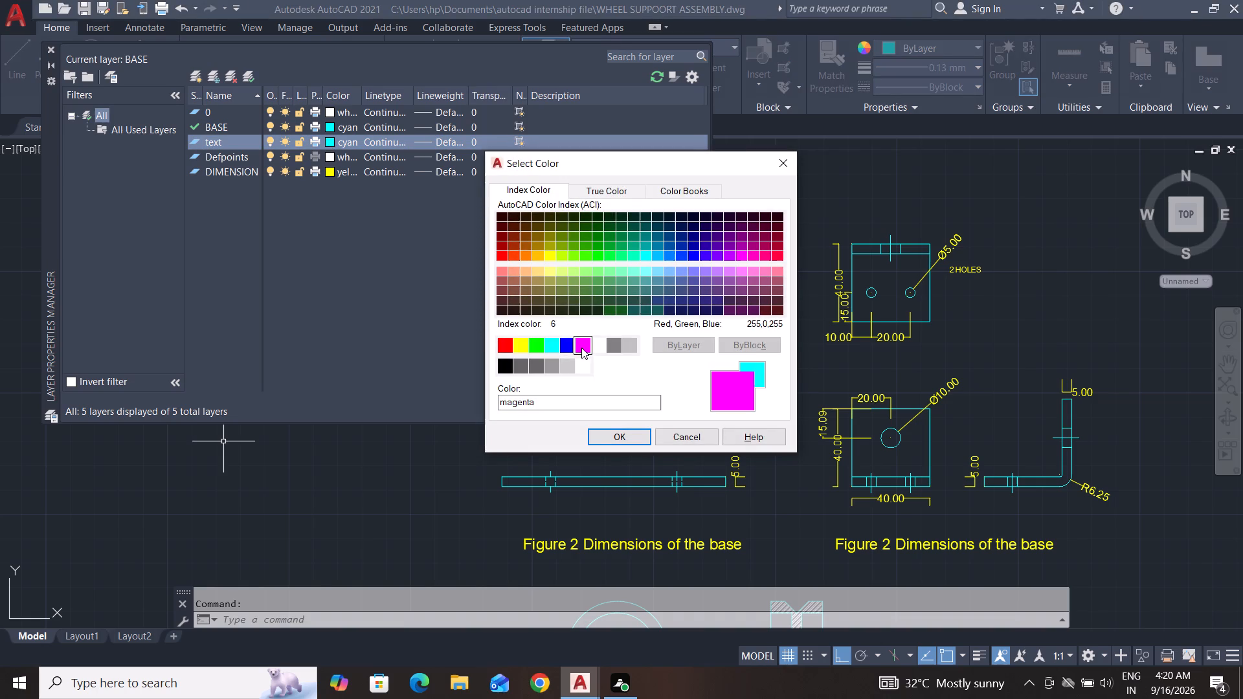
click(613, 438)
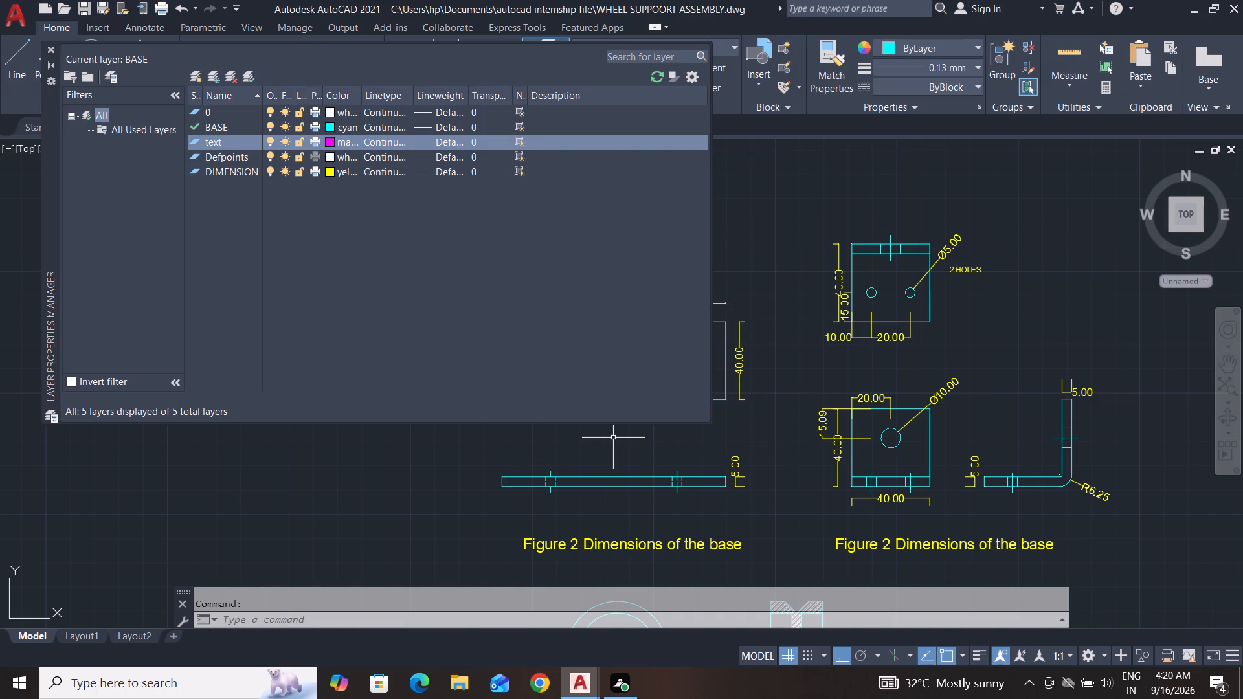
click(52, 49)
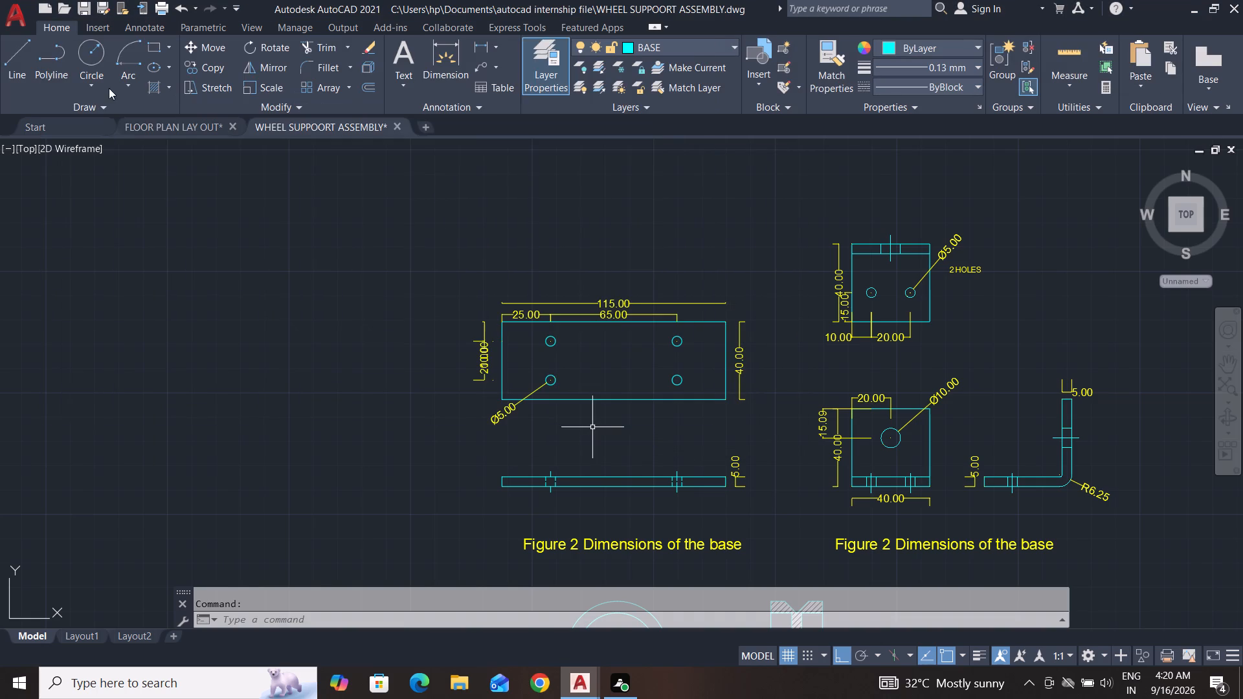
Put both Figure 2 captions on the "text" layer.
click(1081, 527)
click(432, 573)
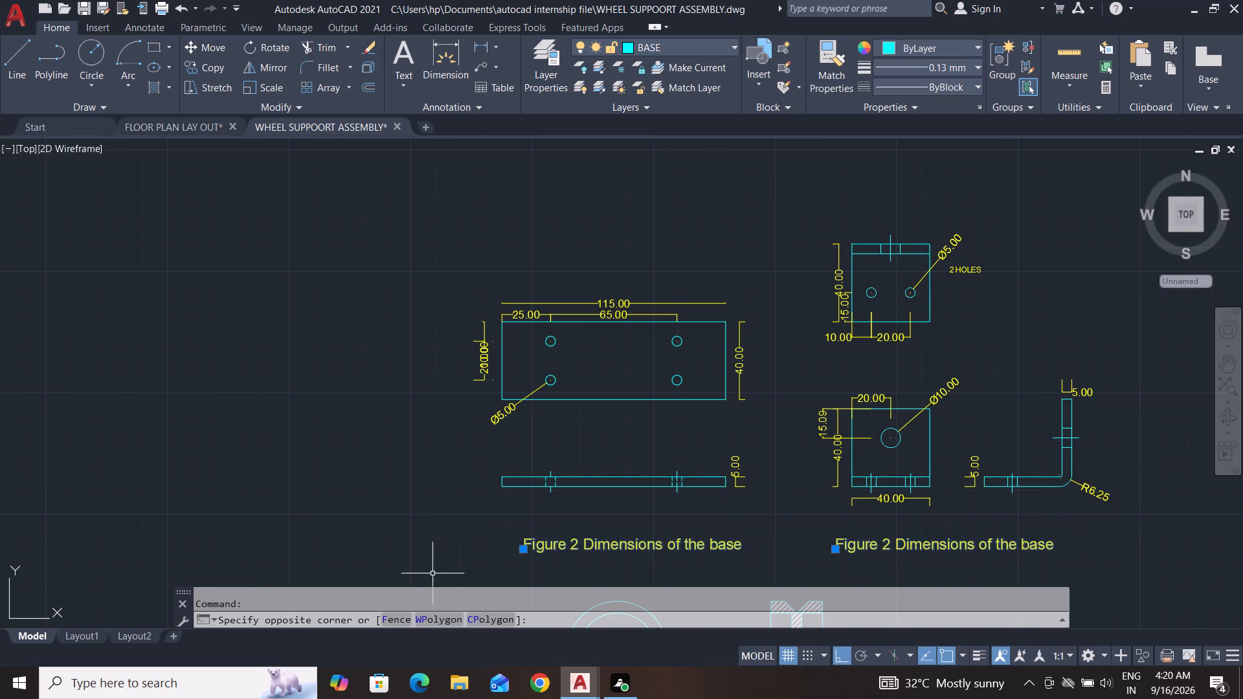
click(704, 49)
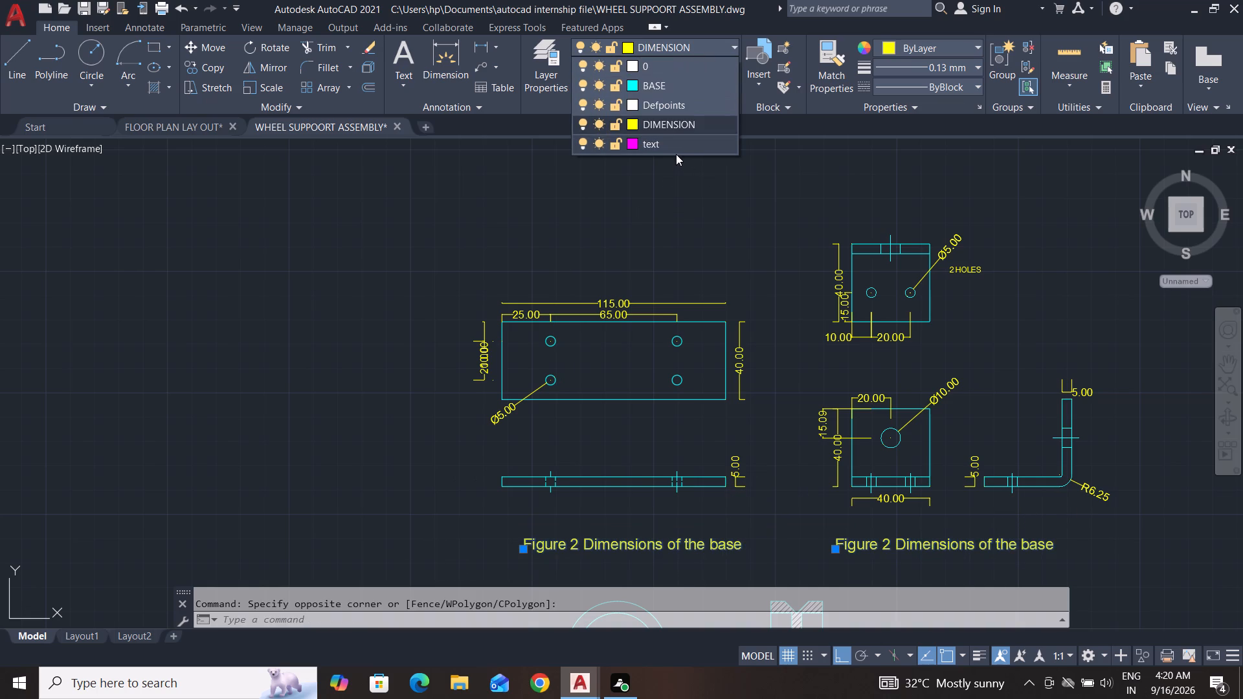
click(674, 148)
key(Escape)
key(Escape)
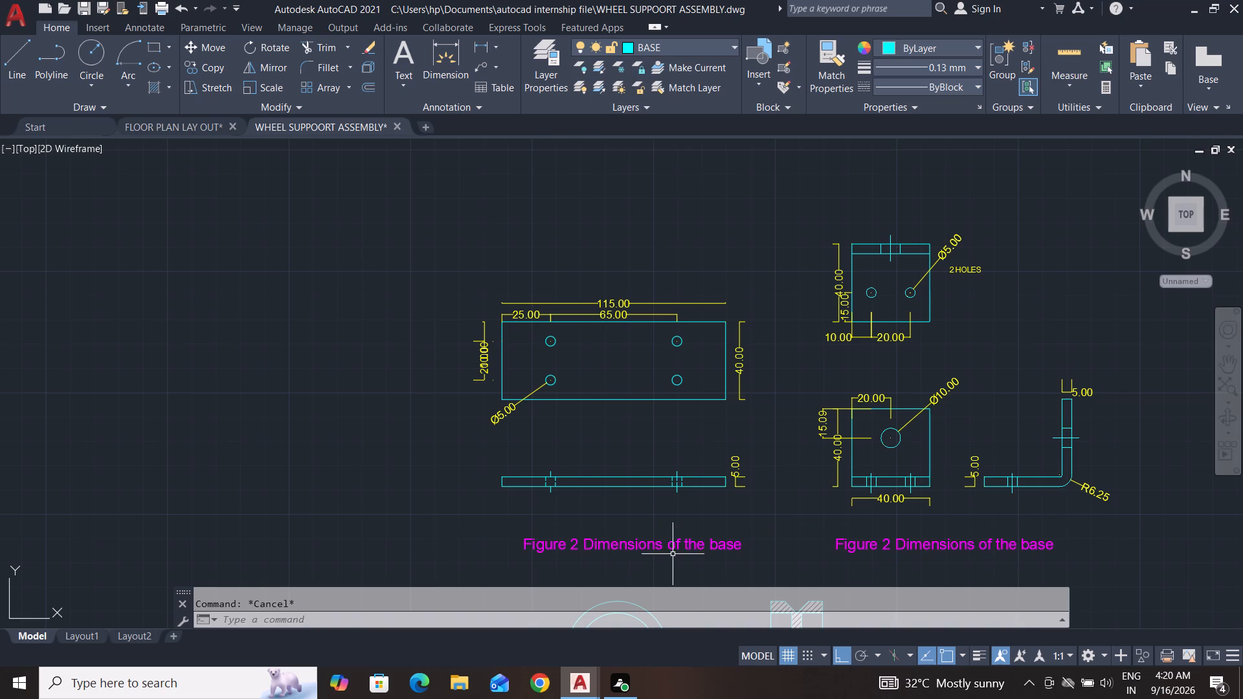
Change the caption below the bracket's views to "Figure 2 Dimensions of the support".
middle_drag(680, 532, 686, 493)
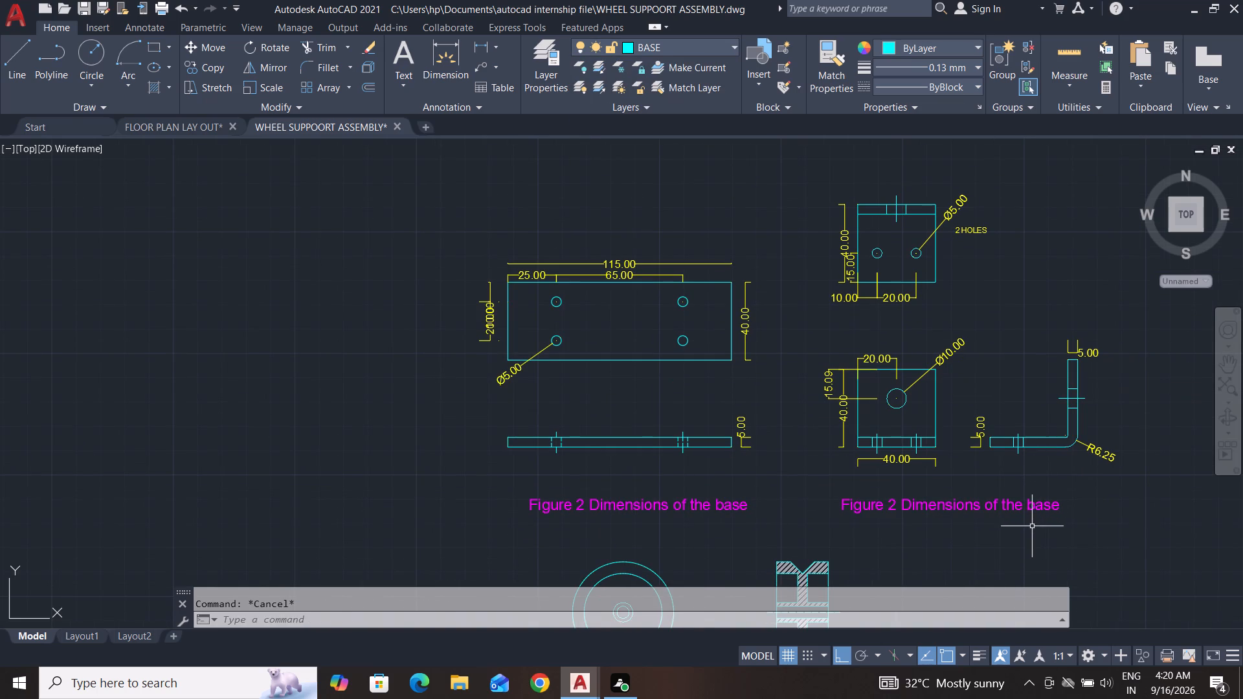
scroll(1032, 526, up, 2)
middle_drag(1028, 500, 887, 500)
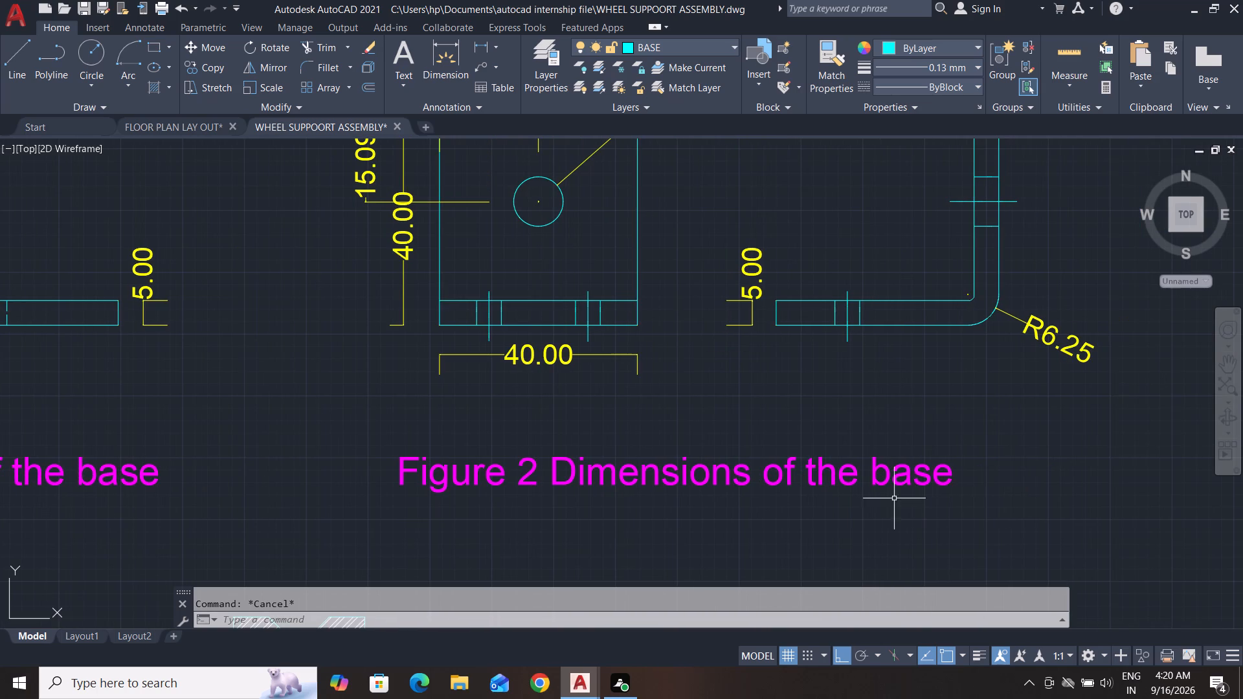
key(Escape)
key(Escape)
double_click(949, 476)
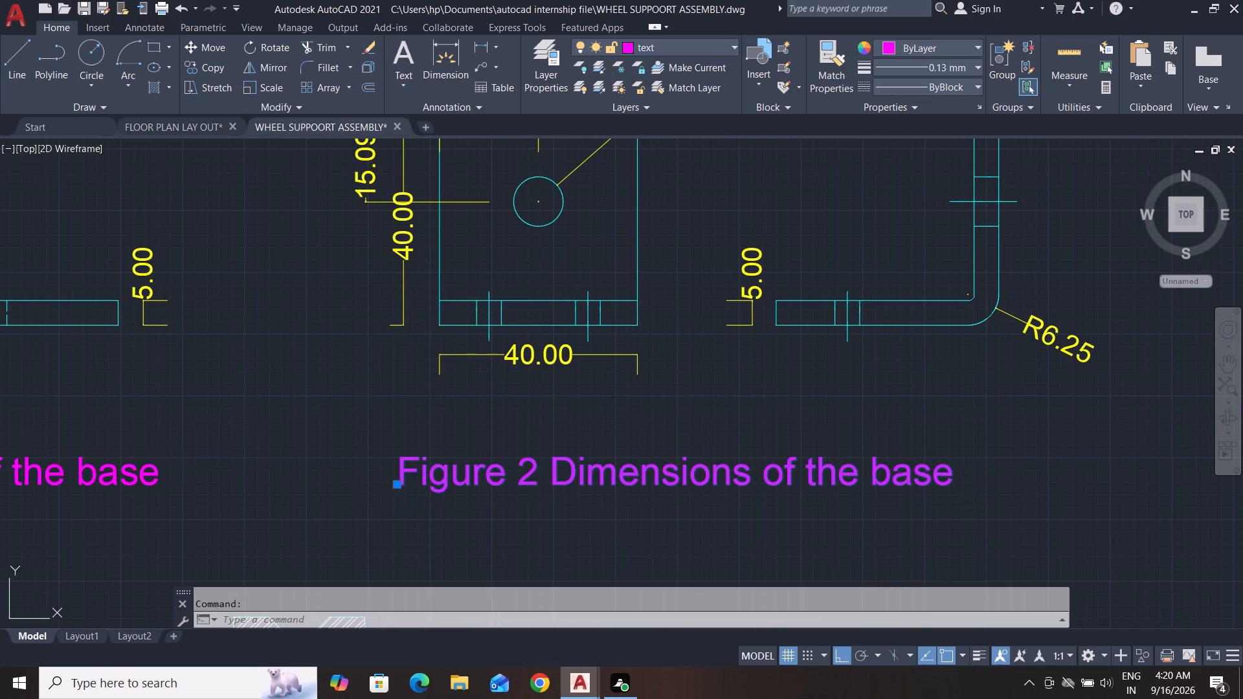
click(949, 476)
key(BackSpace)
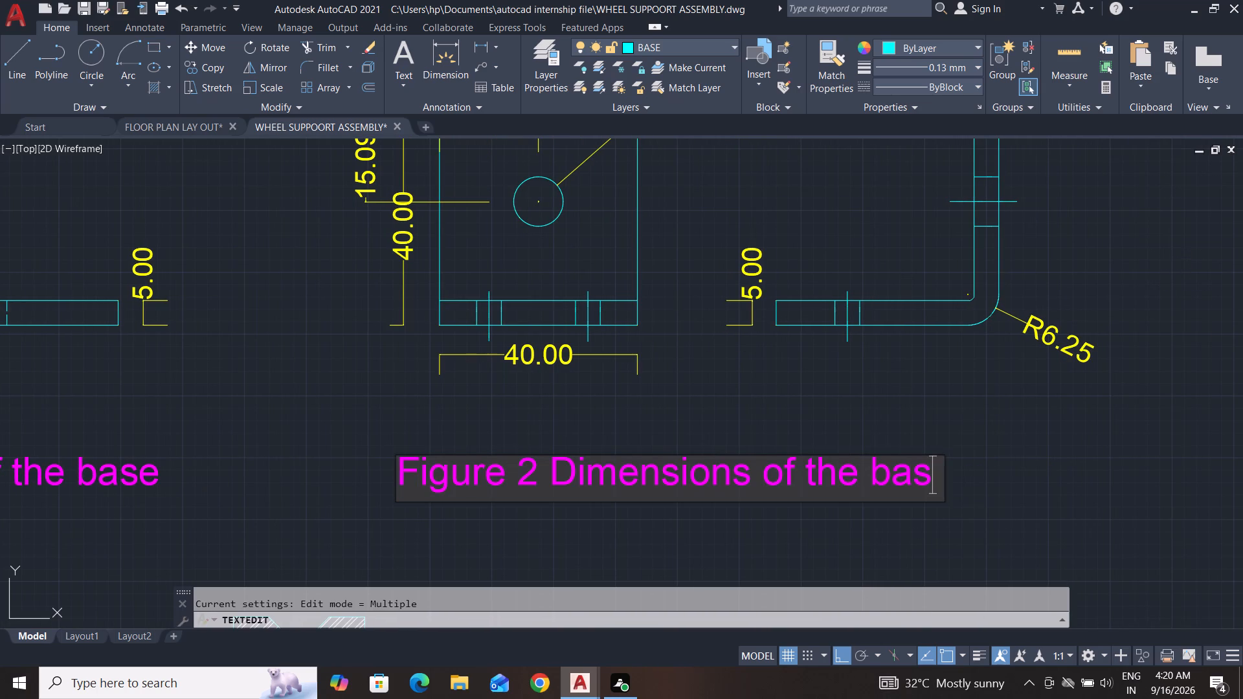
key(BackSpace)
key(BackSpace)
key(BackSpace)
key(s)
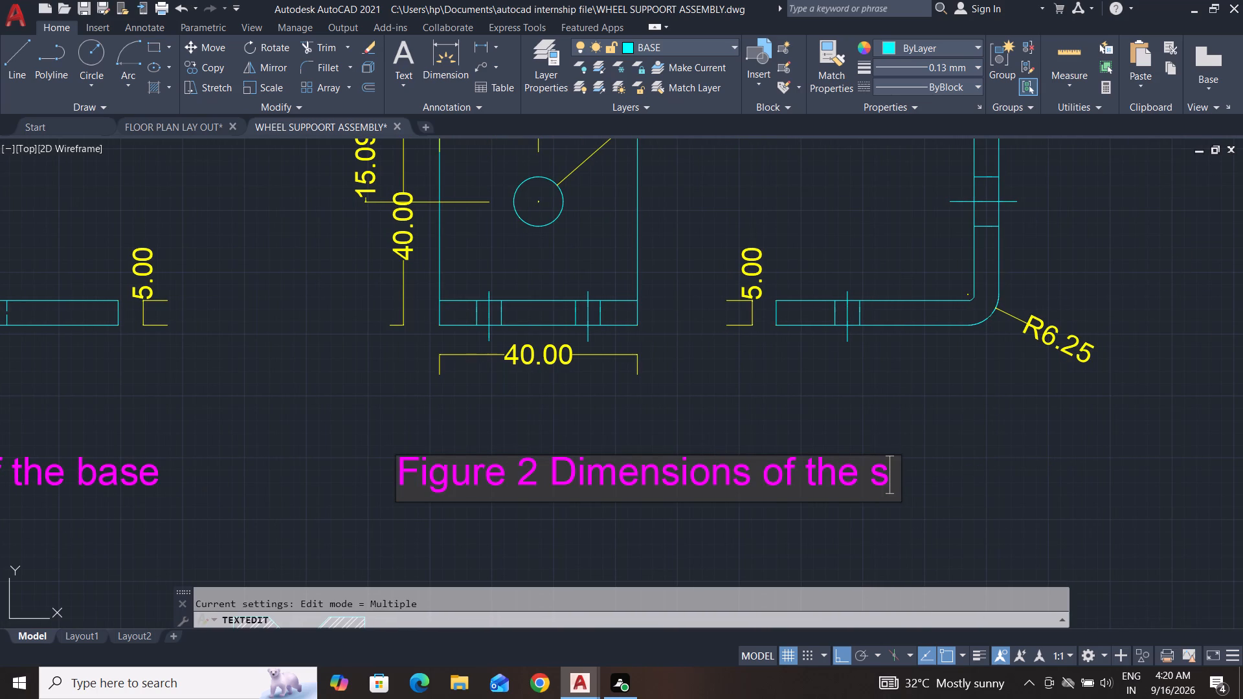
text(upport)
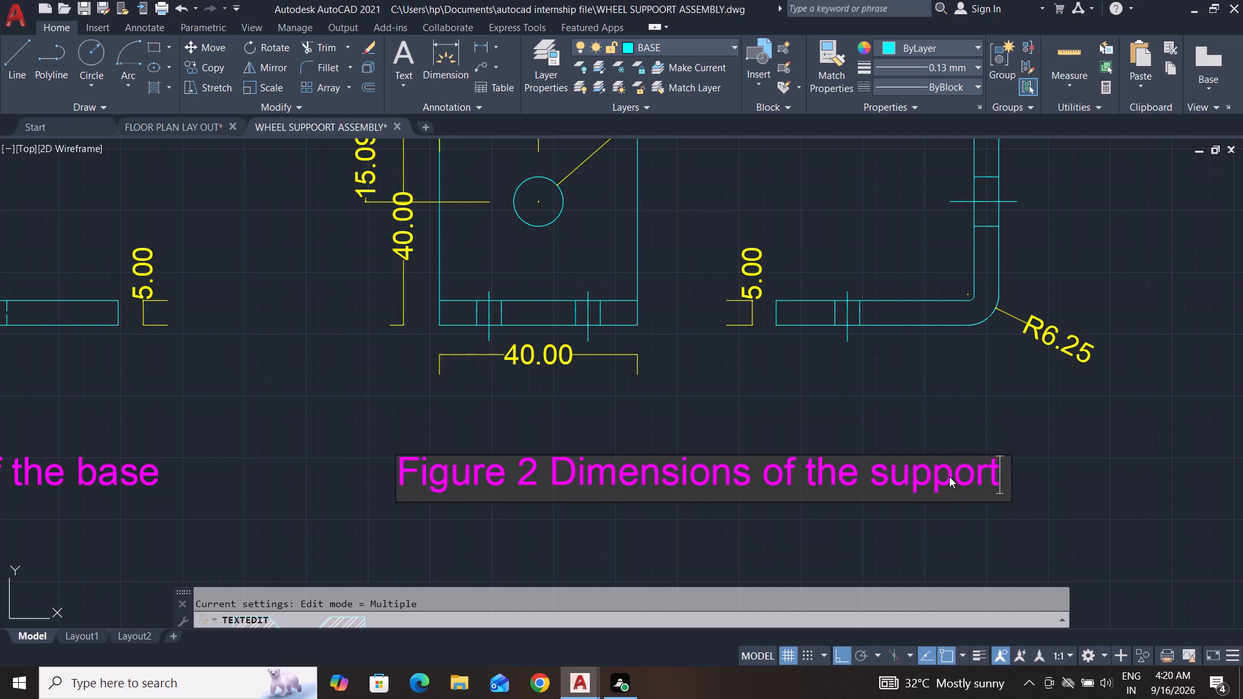
key(Return)
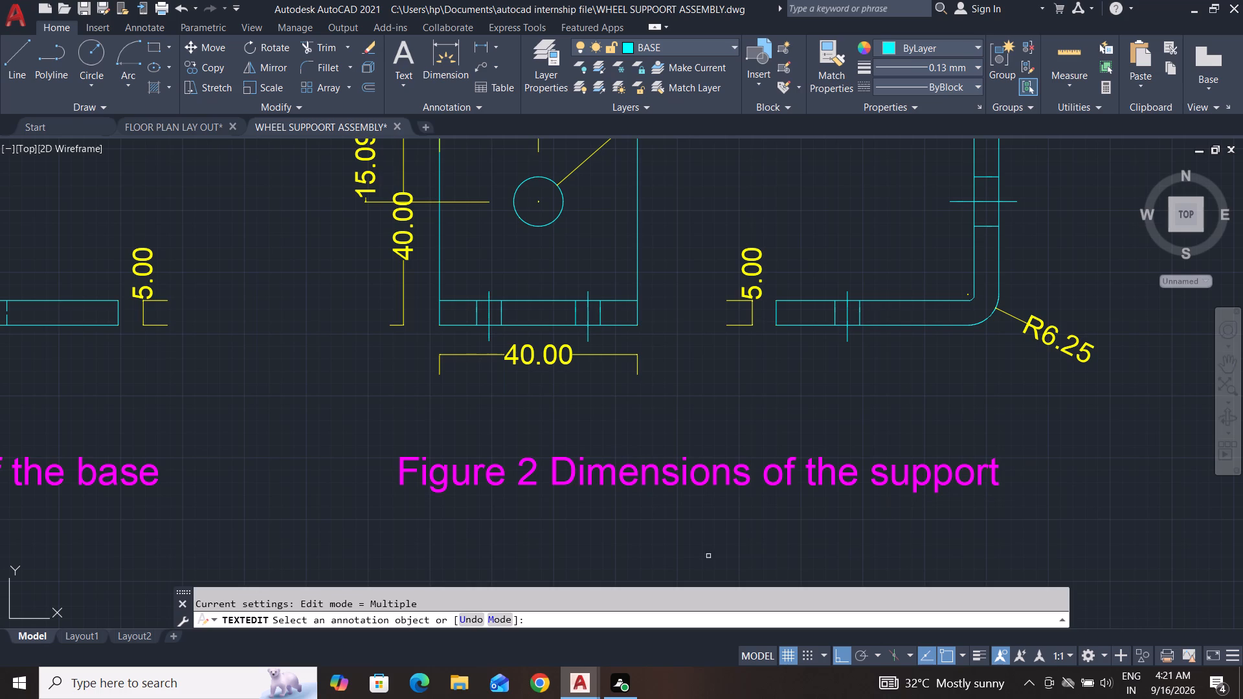
scroll(823, 493, down, 3)
middle_drag(807, 505, 866, 468)
key(Escape)
key(Escape)
key(Escape)
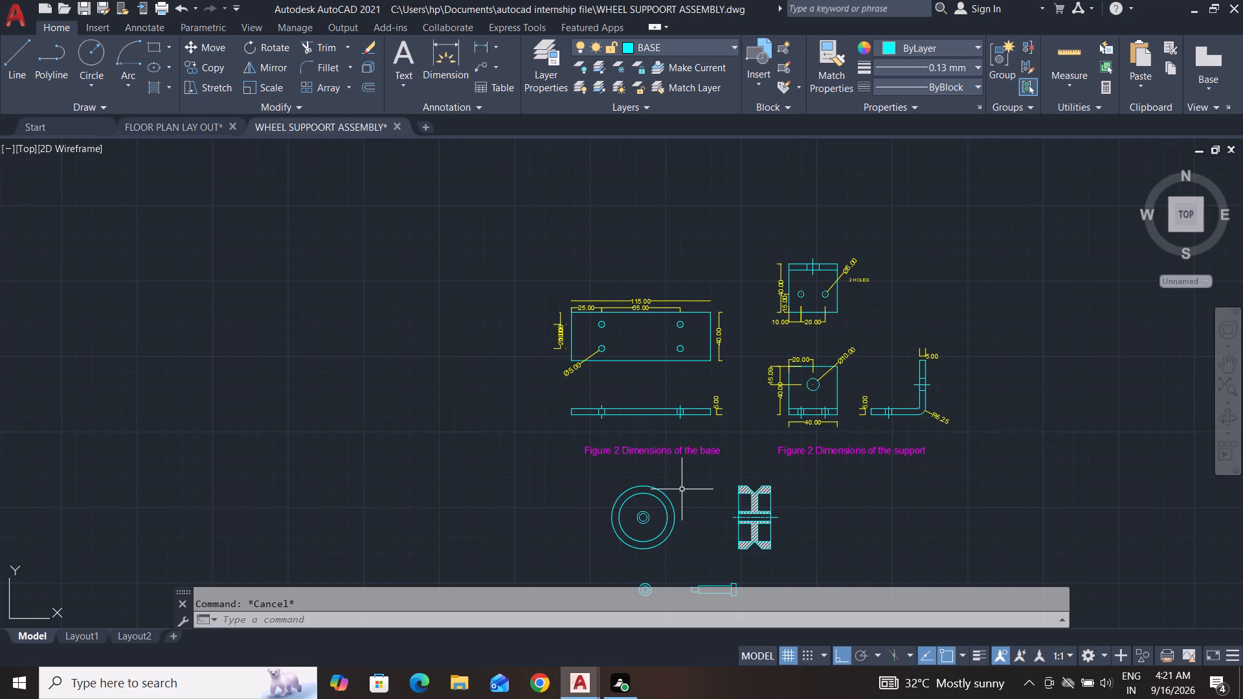
Copy the base caption "Figure 2 Dimensions of the base" about 94 units straight down, below the wheel's front view.
middle_drag(681, 489, 723, 460)
key(Escape)
key(Escape)
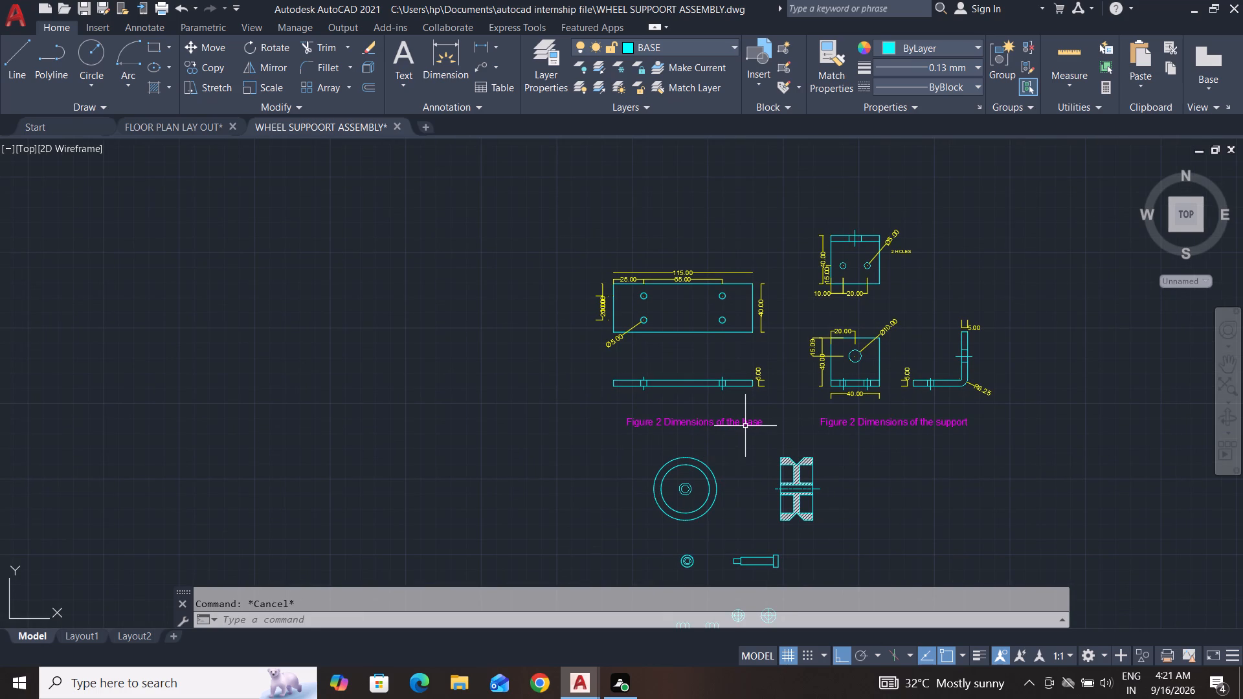
key(Escape)
key(Escape)
click(772, 408)
click(576, 438)
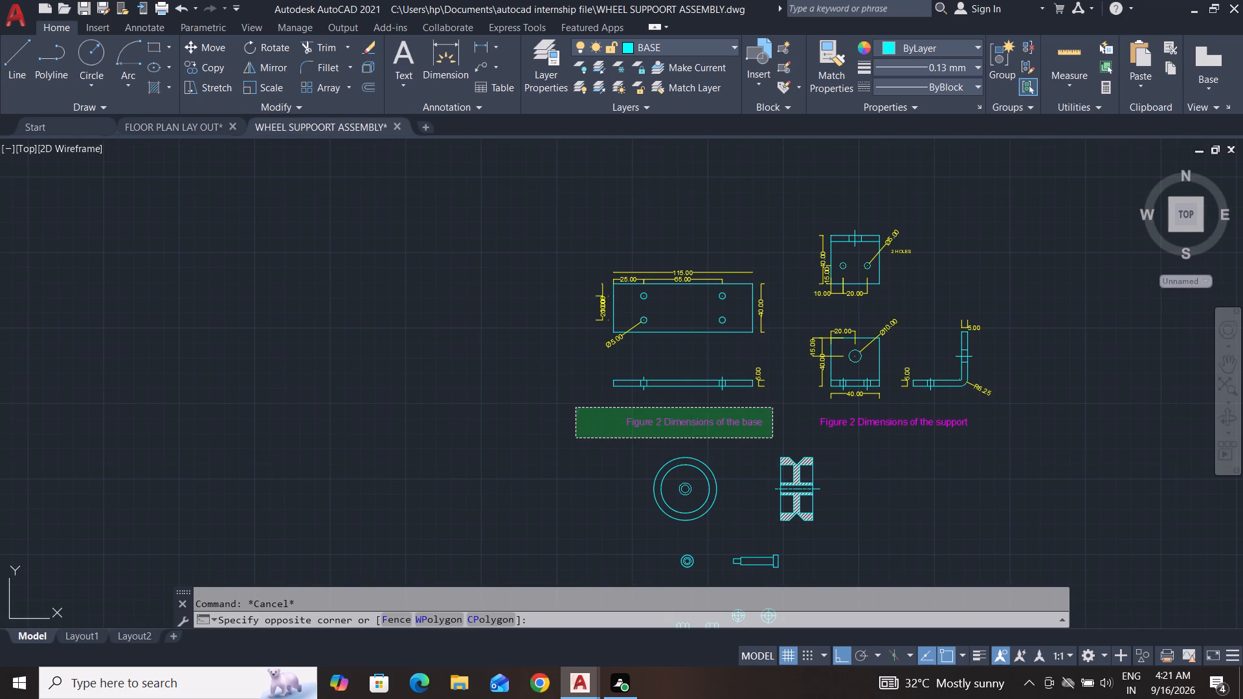
text(co)
key(Return)
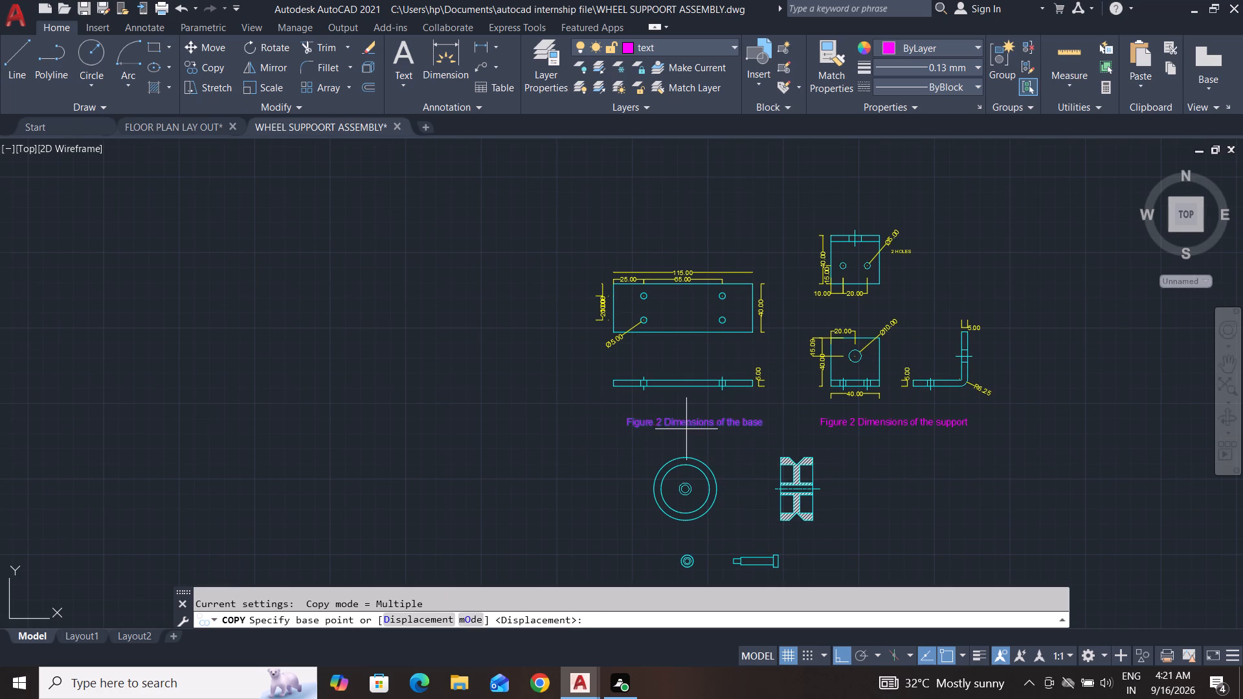
click(629, 424)
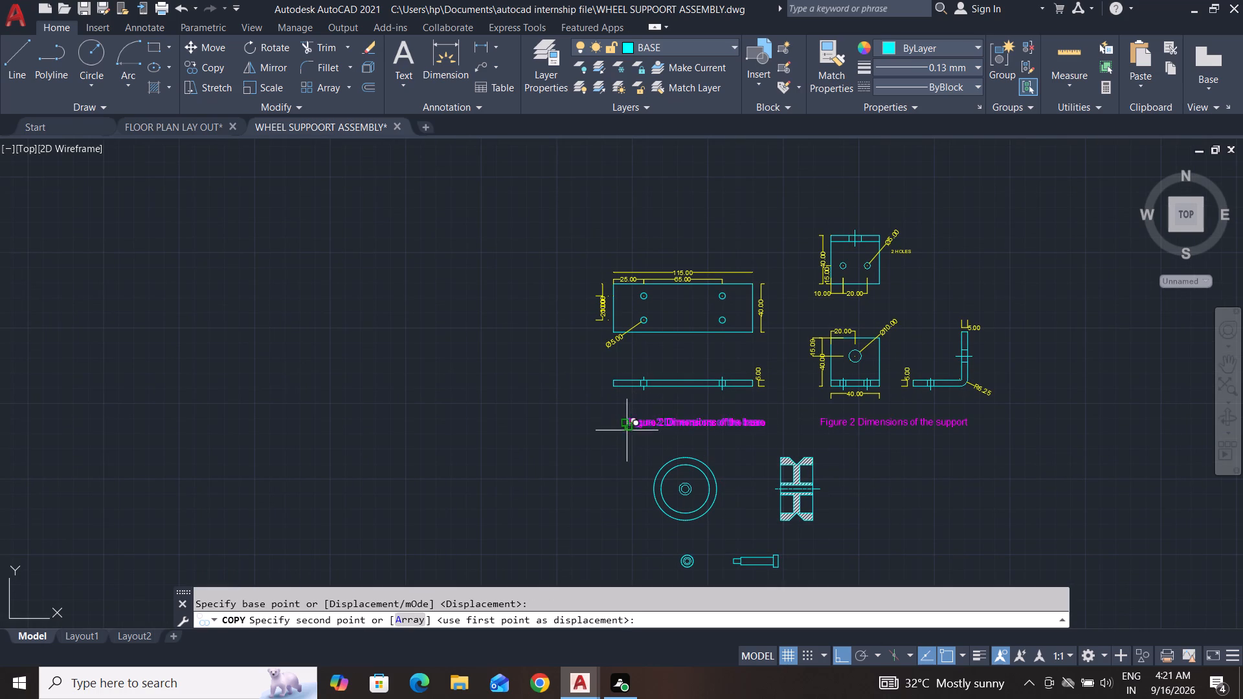
click(625, 539)
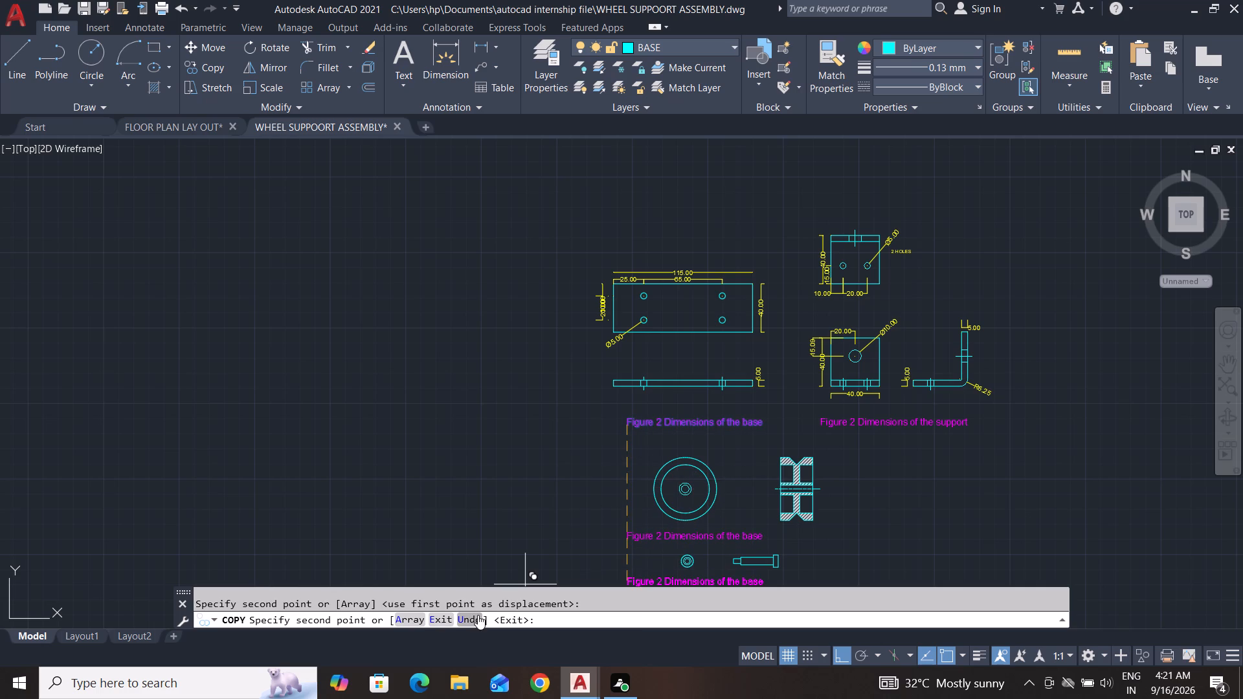
key(Escape)
key(Escape)
middle_drag(601, 549, 619, 506)
key(Escape)
key(Escape)
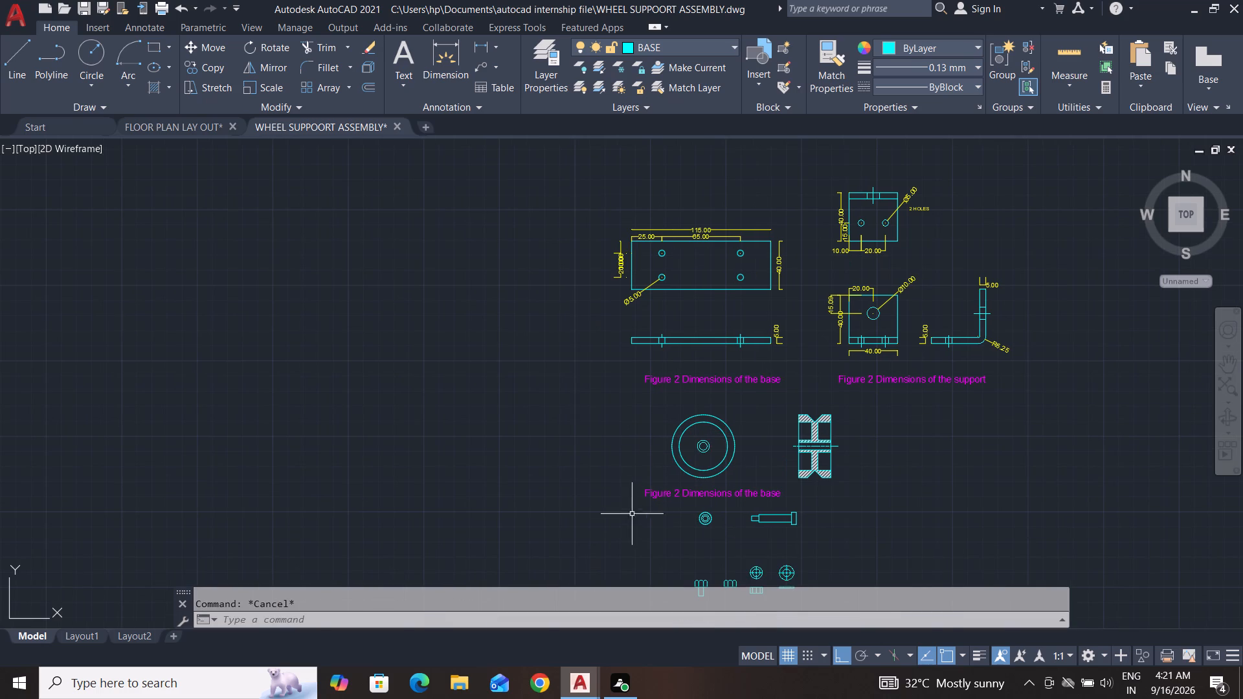
key(Escape)
key(Escape)
key(Escape)
key(Escape)
key(Escape)
key(Escape)
Change the copied caption below the wheel to "Figure 4 front view of the wheel".
scroll(671, 485, up, 3)
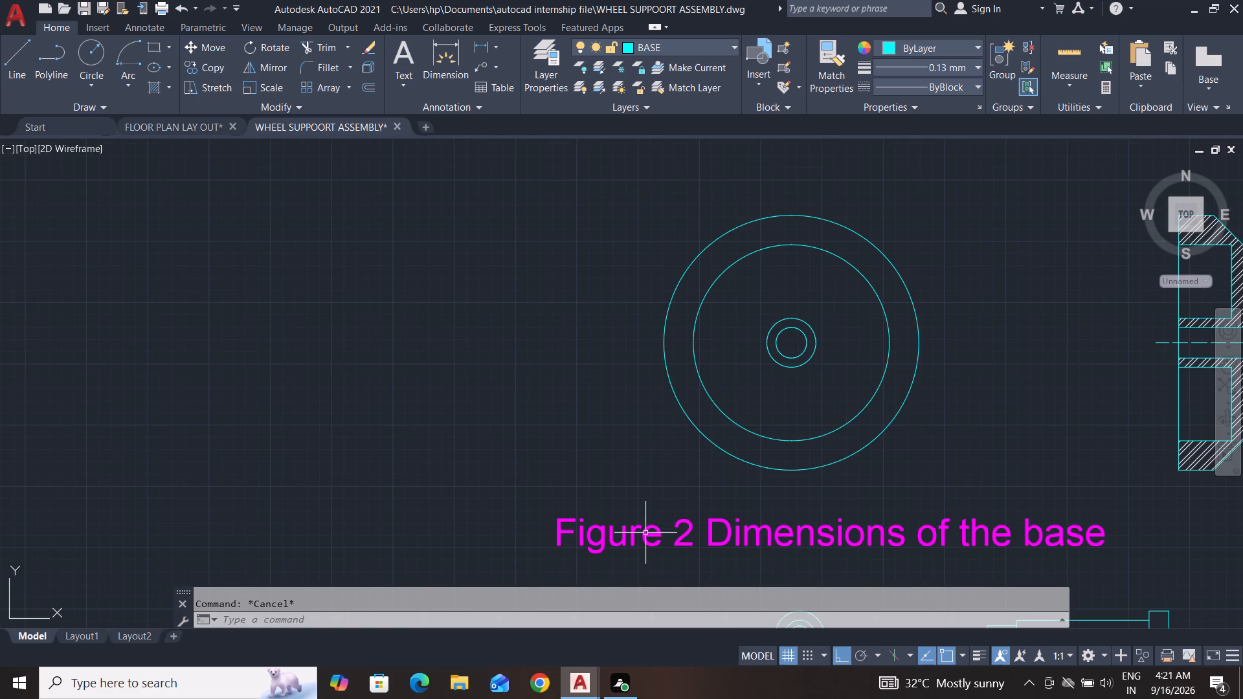
double_click(653, 532)
click(691, 533)
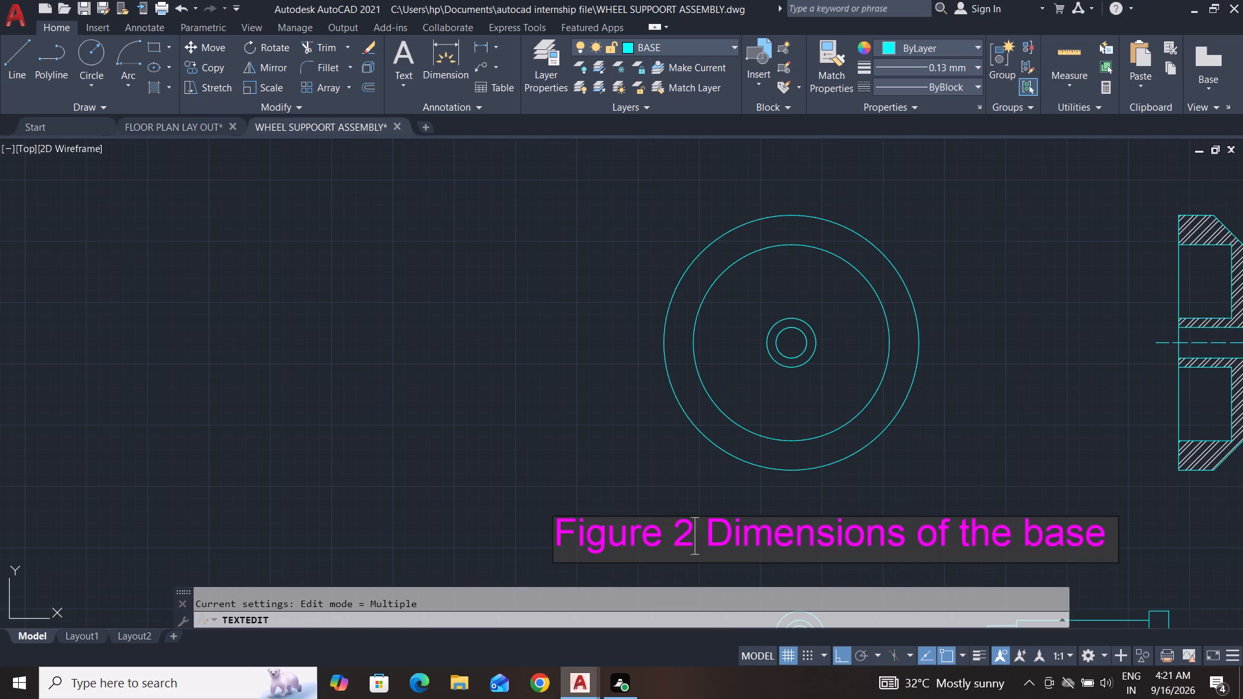
key(BackSpace)
key(4)
click(1106, 542)
key(BackSpace)
key(BackSpace)
key(BackSpace)
key(BackSpace)
key(BackSpace)
key(BackSpace)
key(BackSpace)
key(BackSpace)
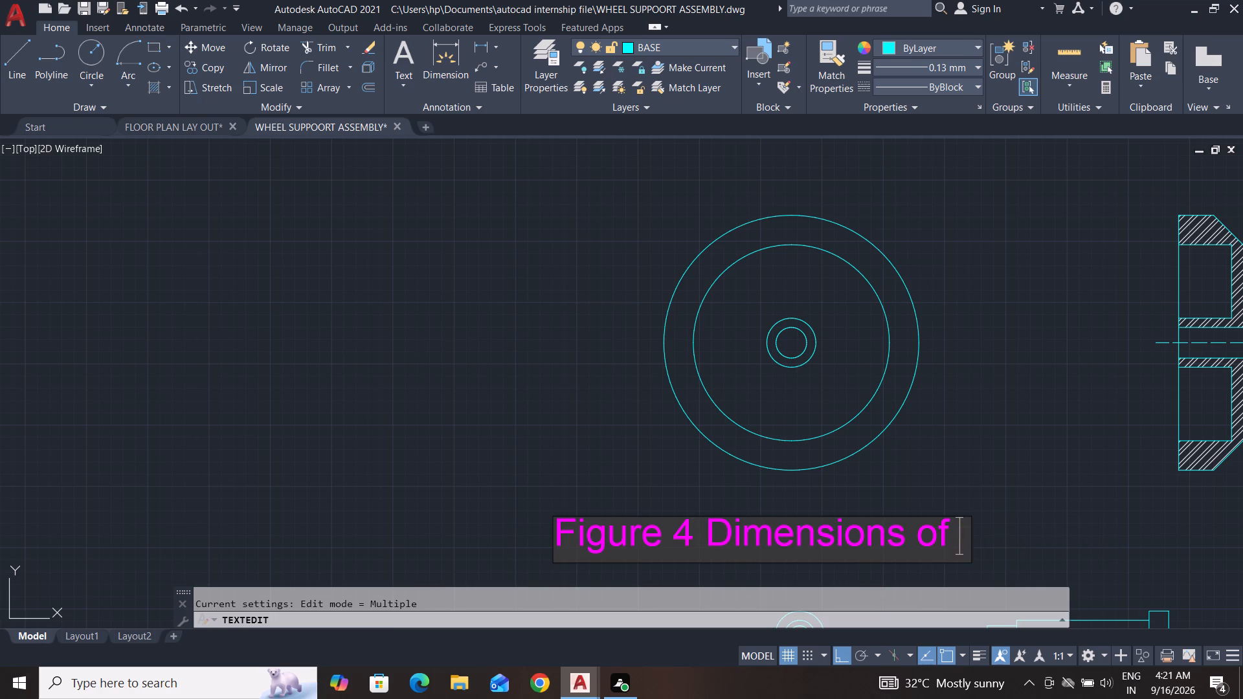
key(BackSpace)
key(BackSpace)
key(BackSpace)
key(BackSpace)
key(BackSpace)
key(BackSpace)
key(BackSpace)
key(BackSpace)
key(BackSpace)
key(BackSpace)
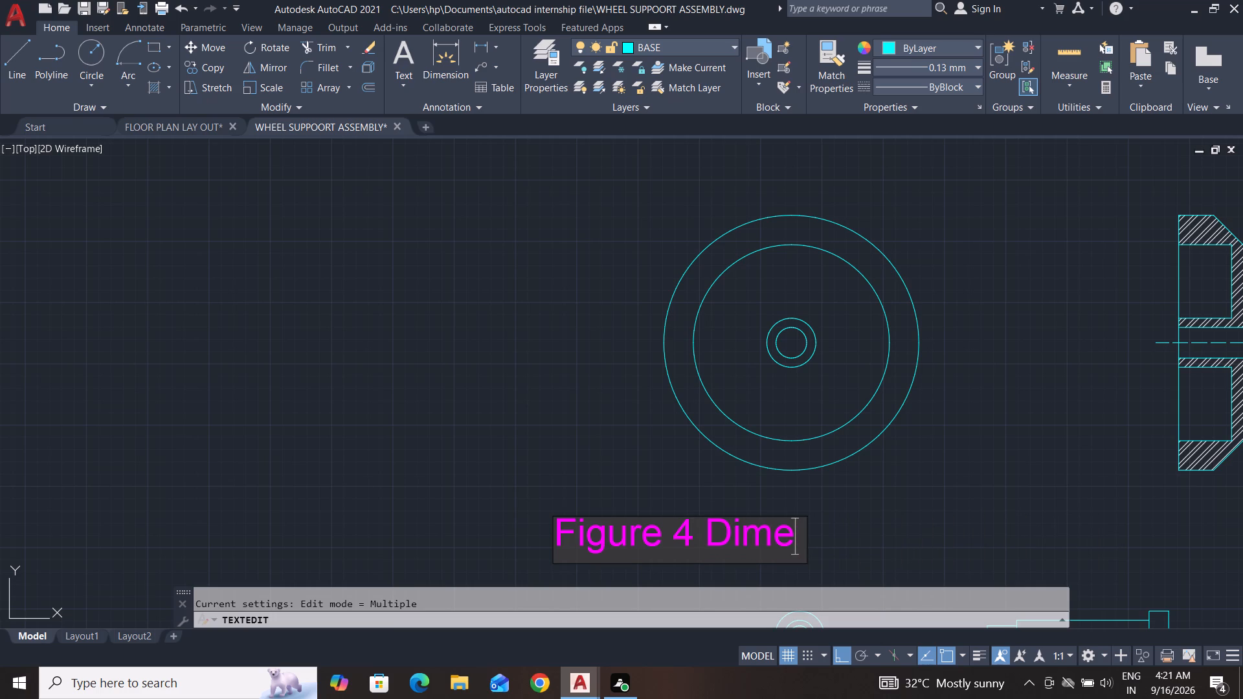
key(BackSpace)
key(BackSpace)
key(BackSpace)
key(BackSpace)
key(BackSpace)
key(space)
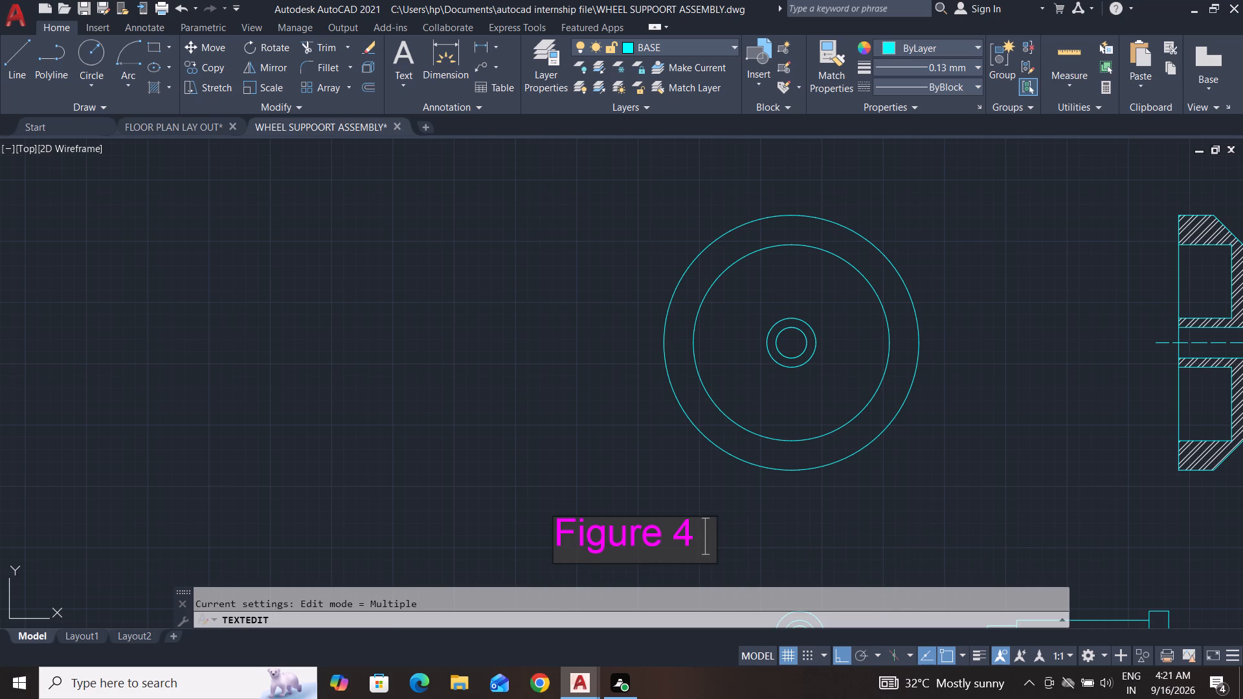
text(fon)
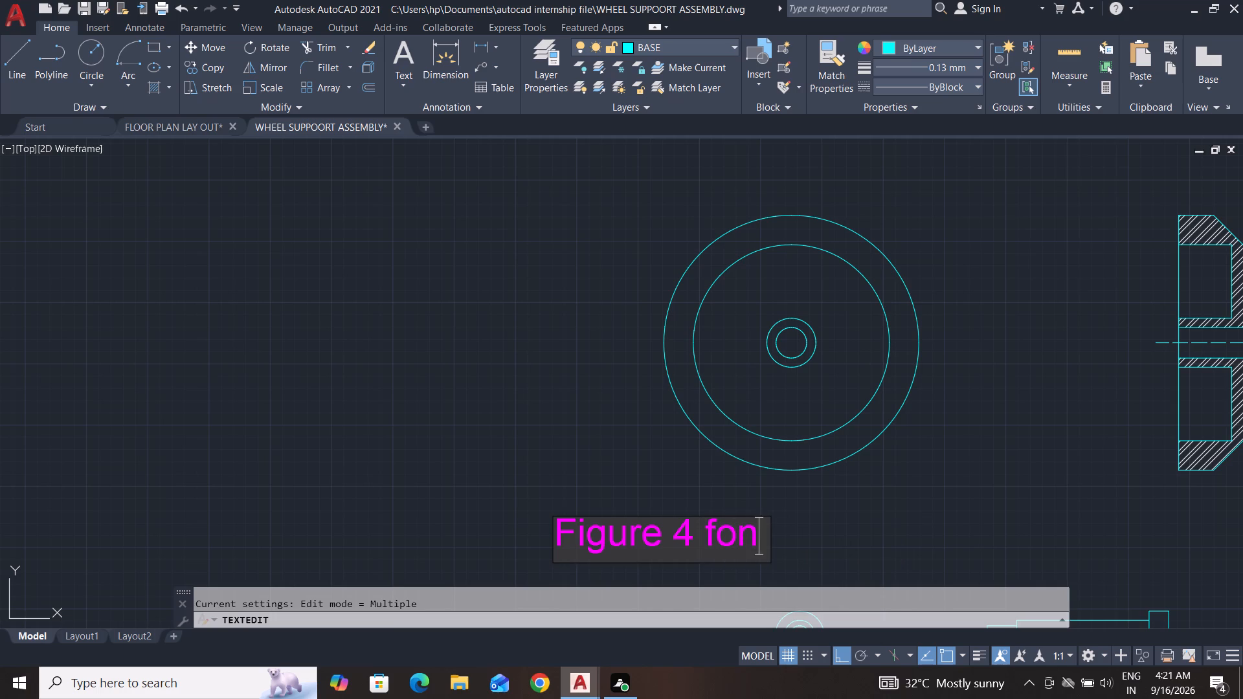
key(BackSpace)
key(BackSpace)
key(BackSpace)
text(fr)
text(ont)
key(space)
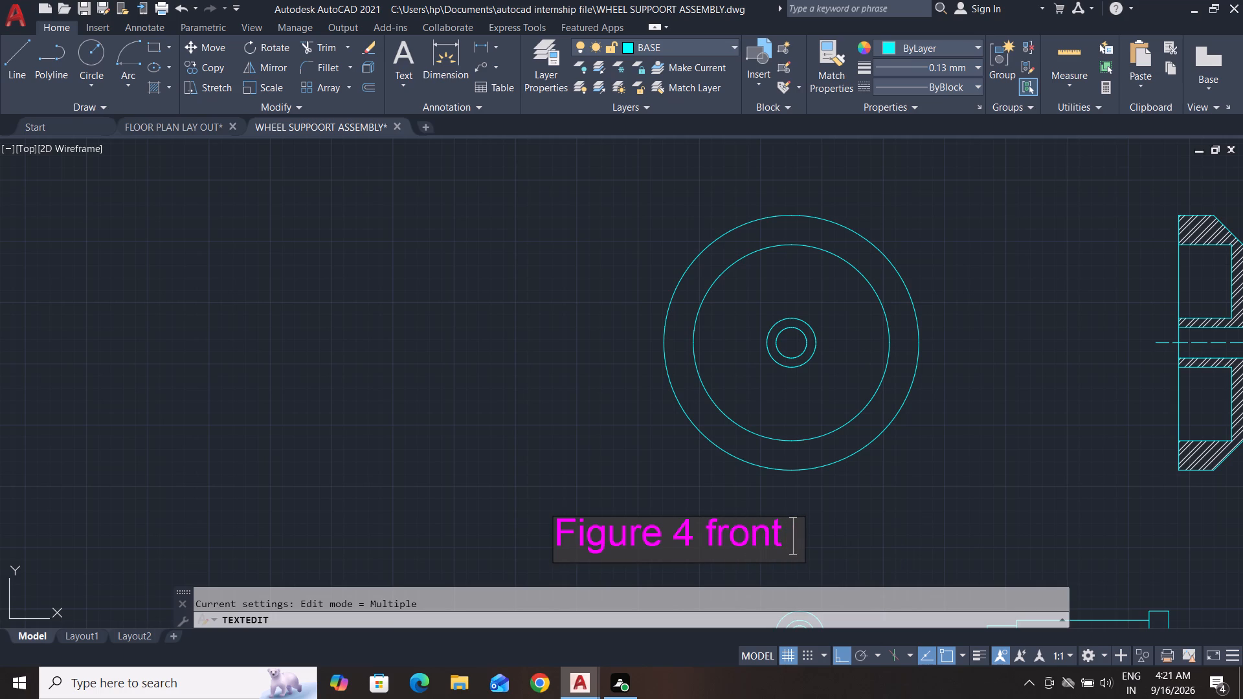
key(v)
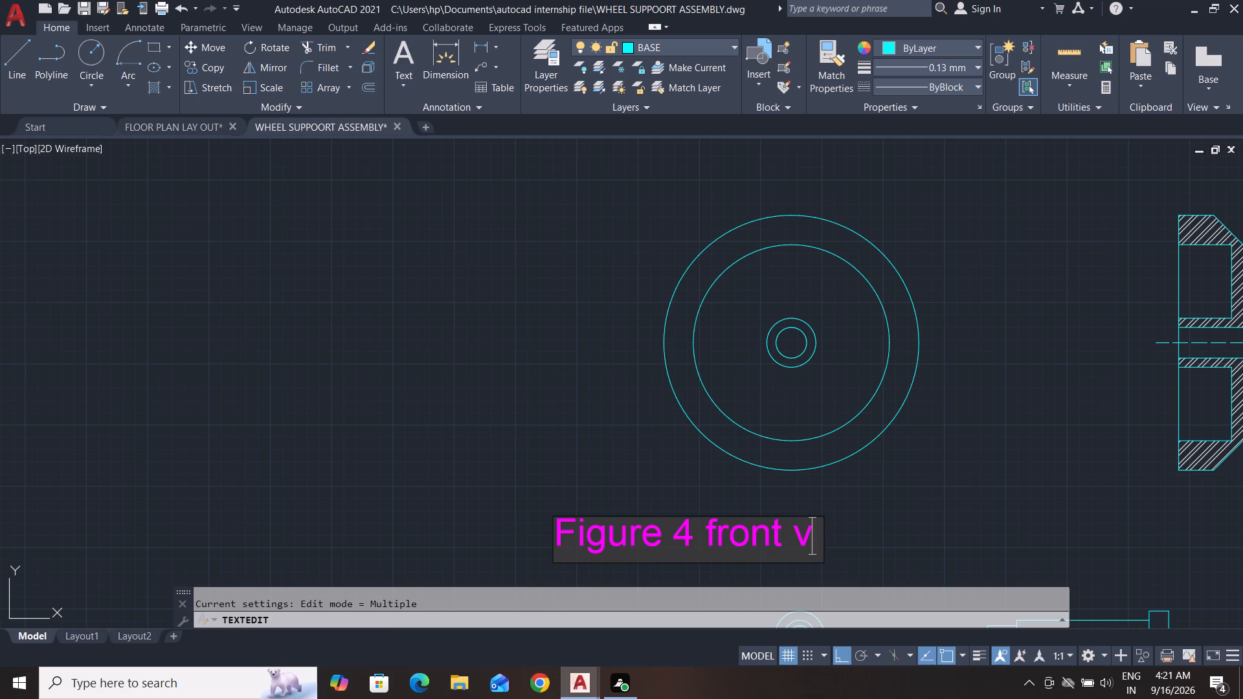
text(iew of the)
key(space)
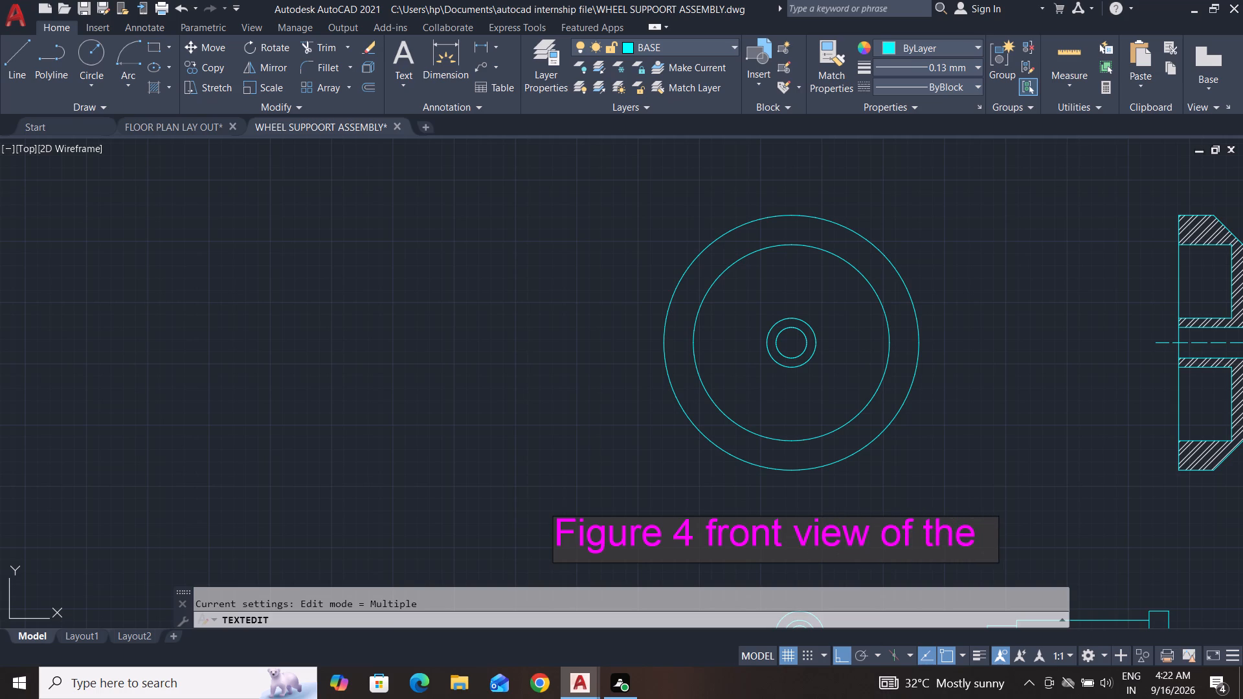
key(w)
text(heel)
key(Return)
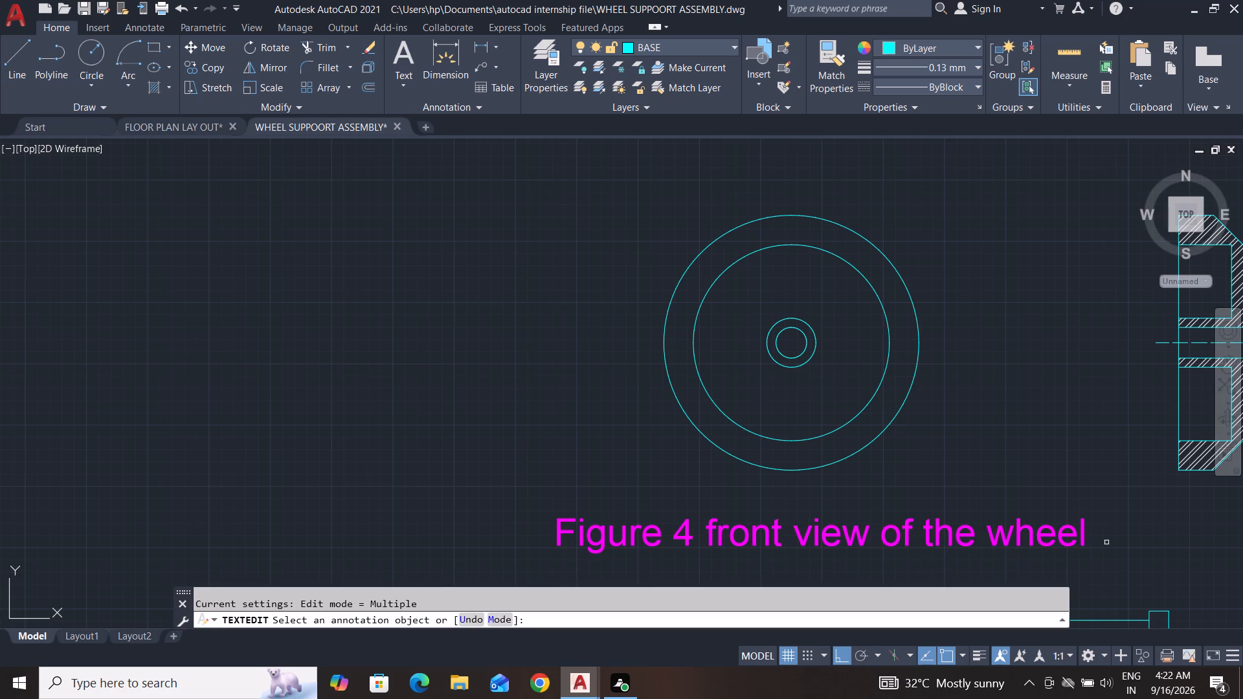
scroll(780, 515, down, 4)
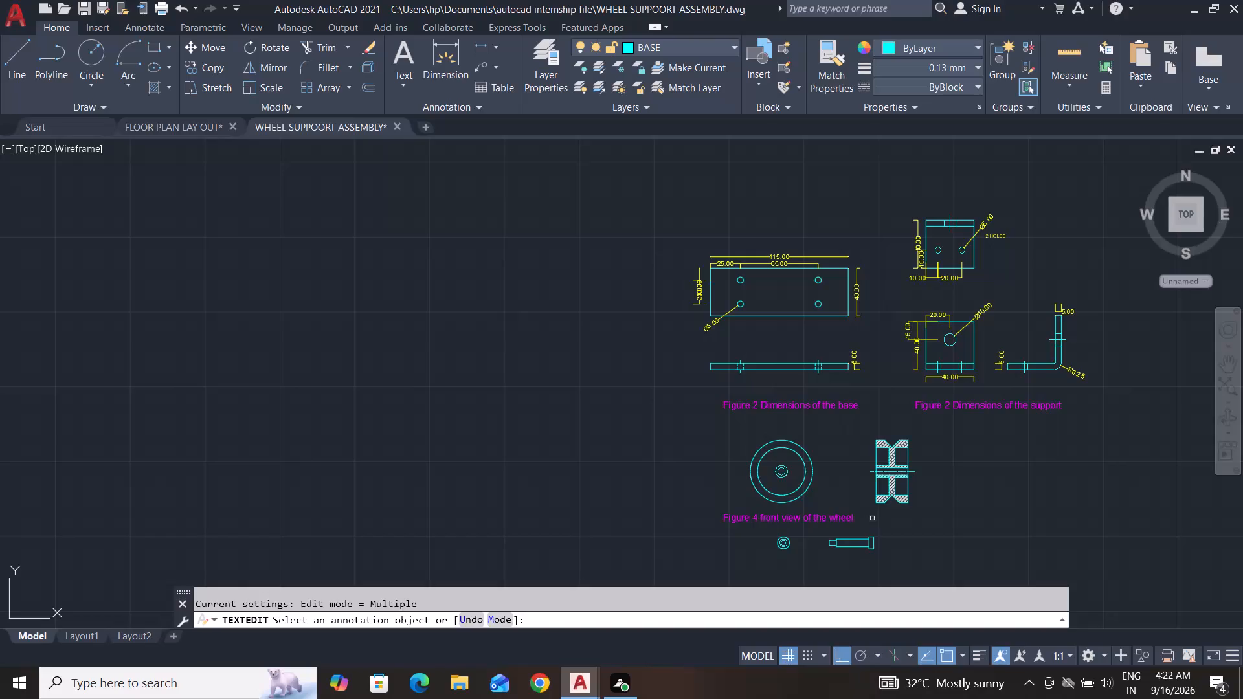
scroll(875, 527, down, 3)
middle_drag(869, 526, 858, 501)
key(Escape)
key(Escape)
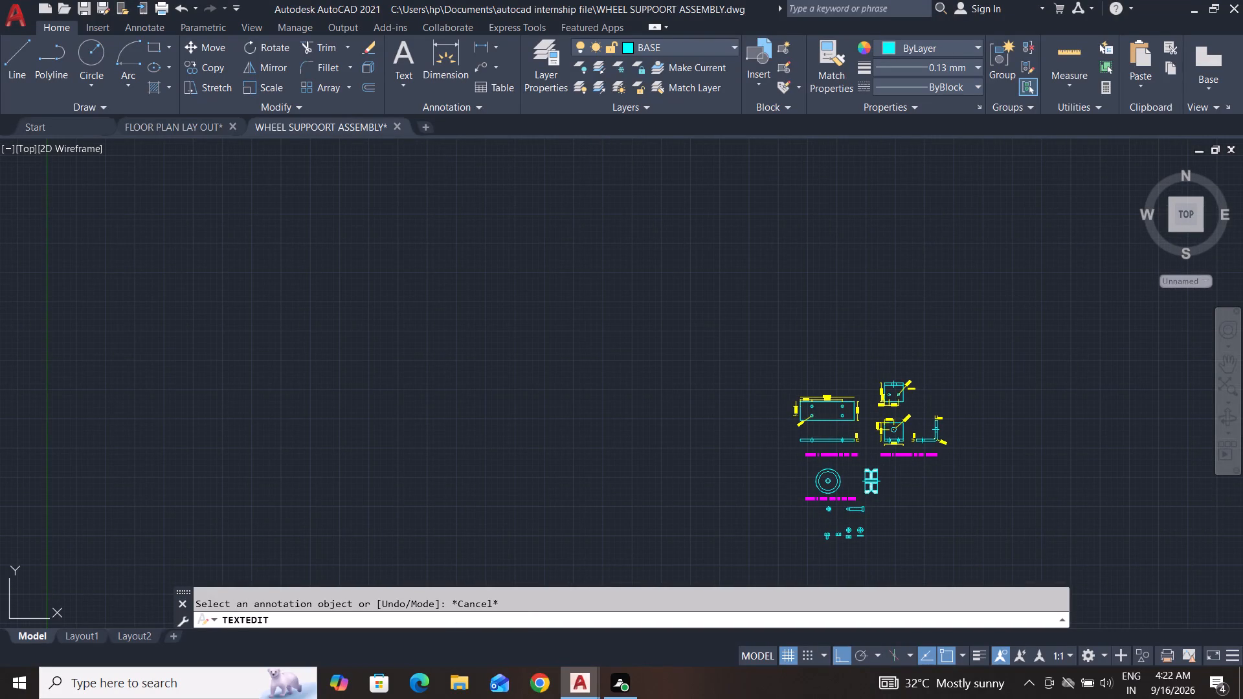
Move both wheel views, the Figure 4 caption and all the smaller parts straight down, widening the gap below the Figure 2 captions.
middle_drag(227, 680, 169, 627)
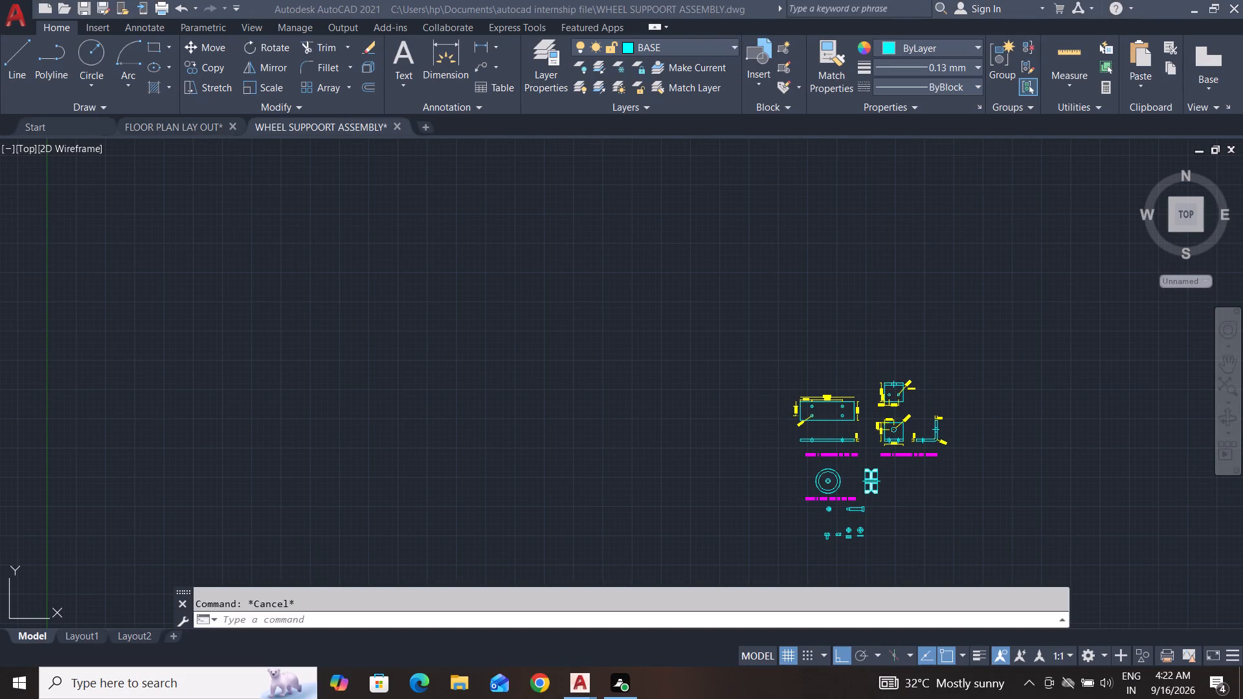
key(Escape)
key(Escape)
scroll(906, 504, down, 3)
scroll(912, 522, up, 2)
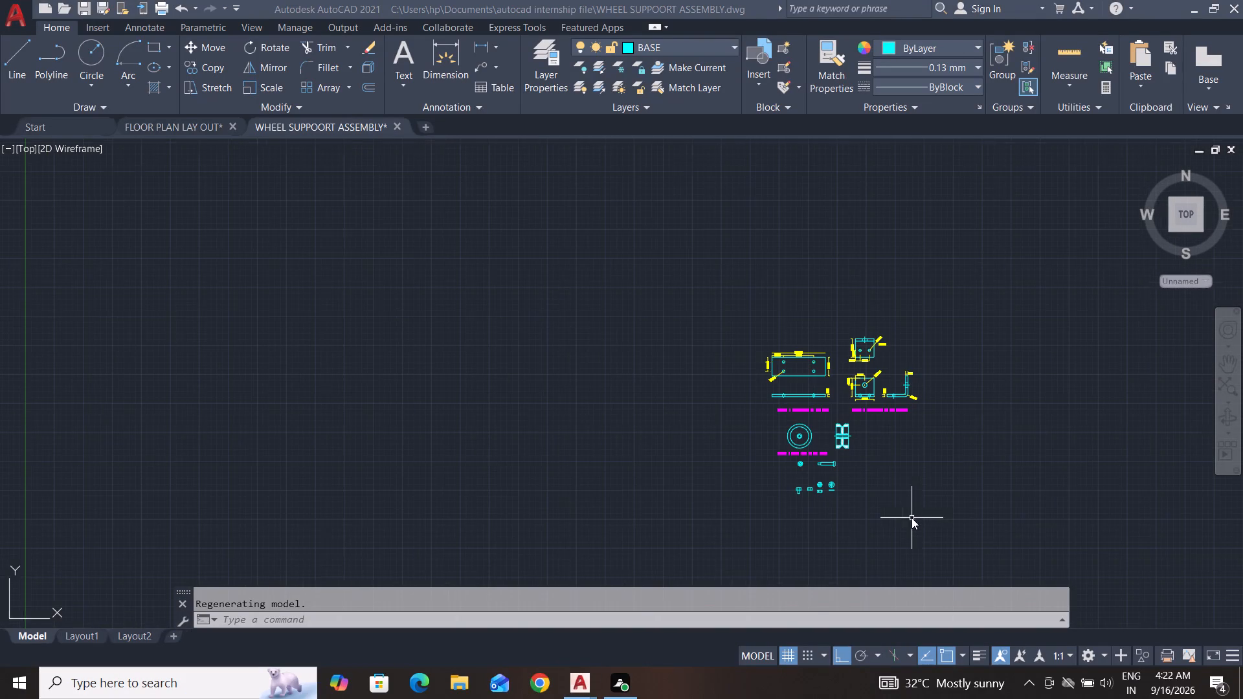
scroll(912, 518, up, 2)
key(Escape)
key(Escape)
click(860, 419)
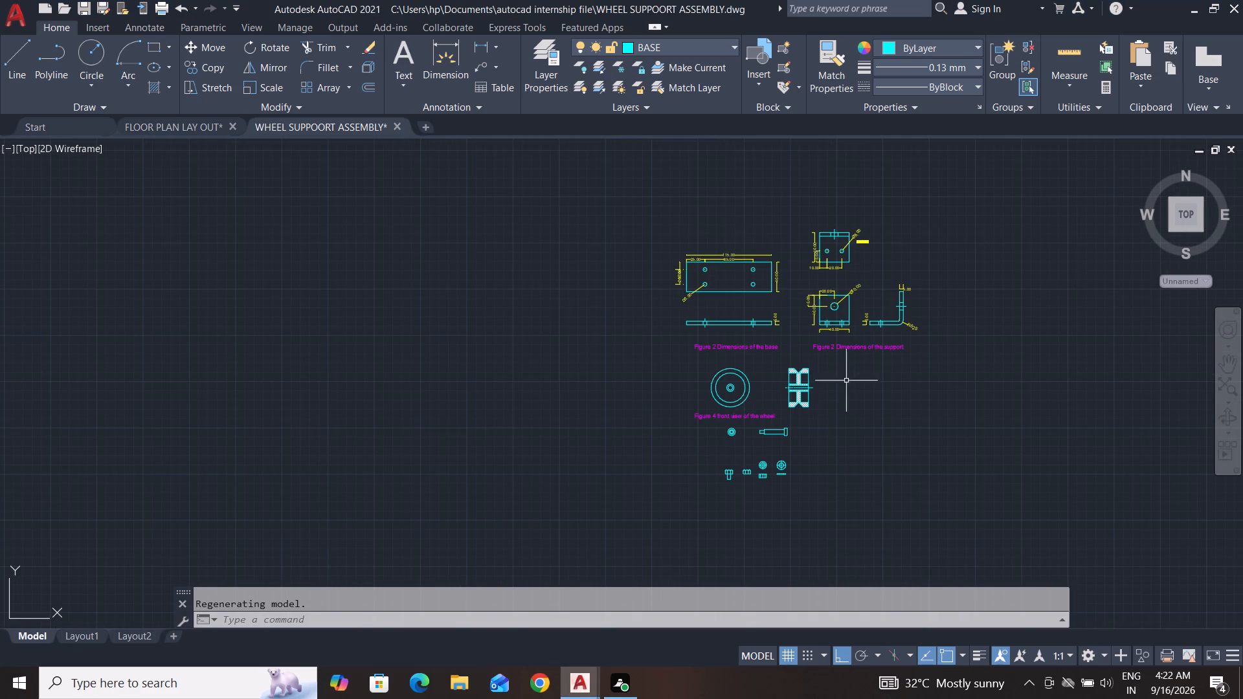
click(850, 365)
key(Escape)
key(Escape)
click(852, 358)
click(629, 524)
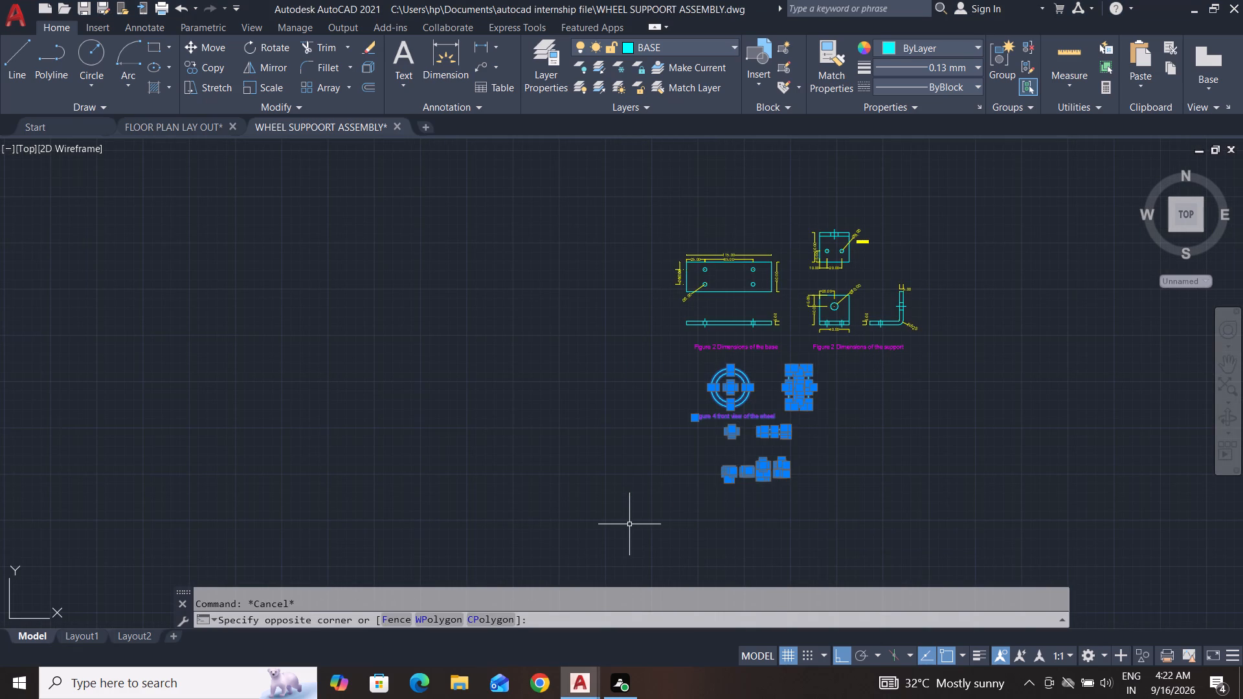
key(m)
key(Return)
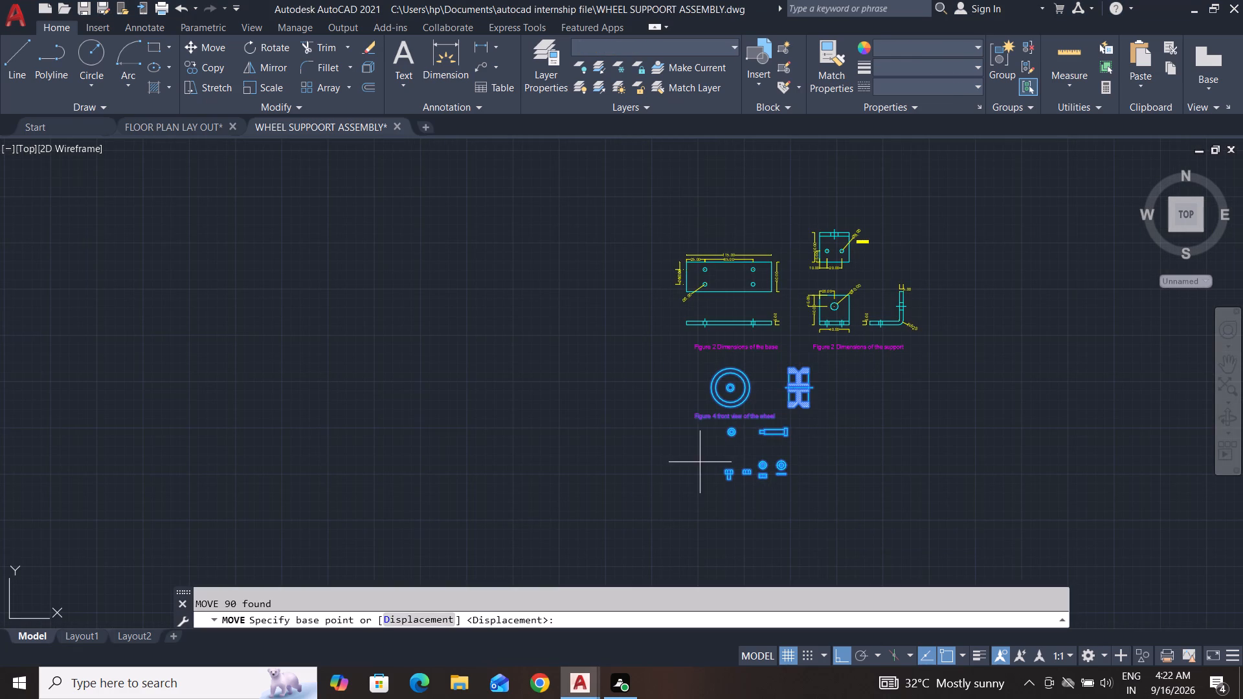
click(694, 419)
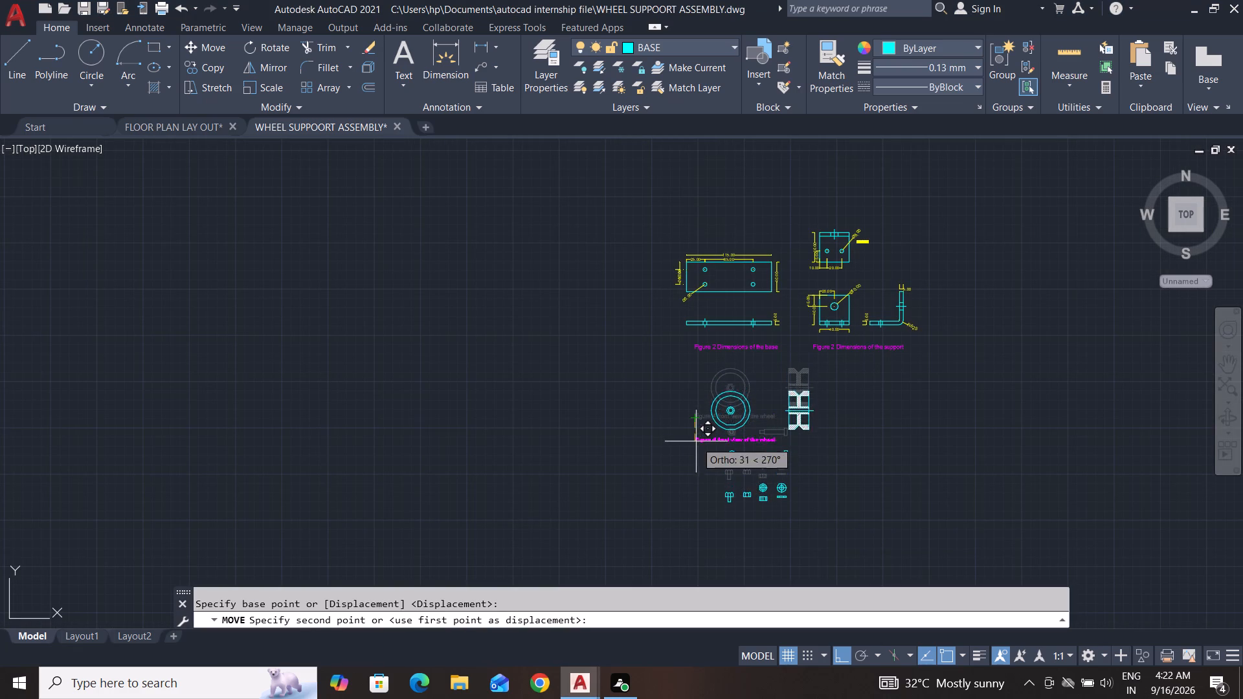
click(697, 452)
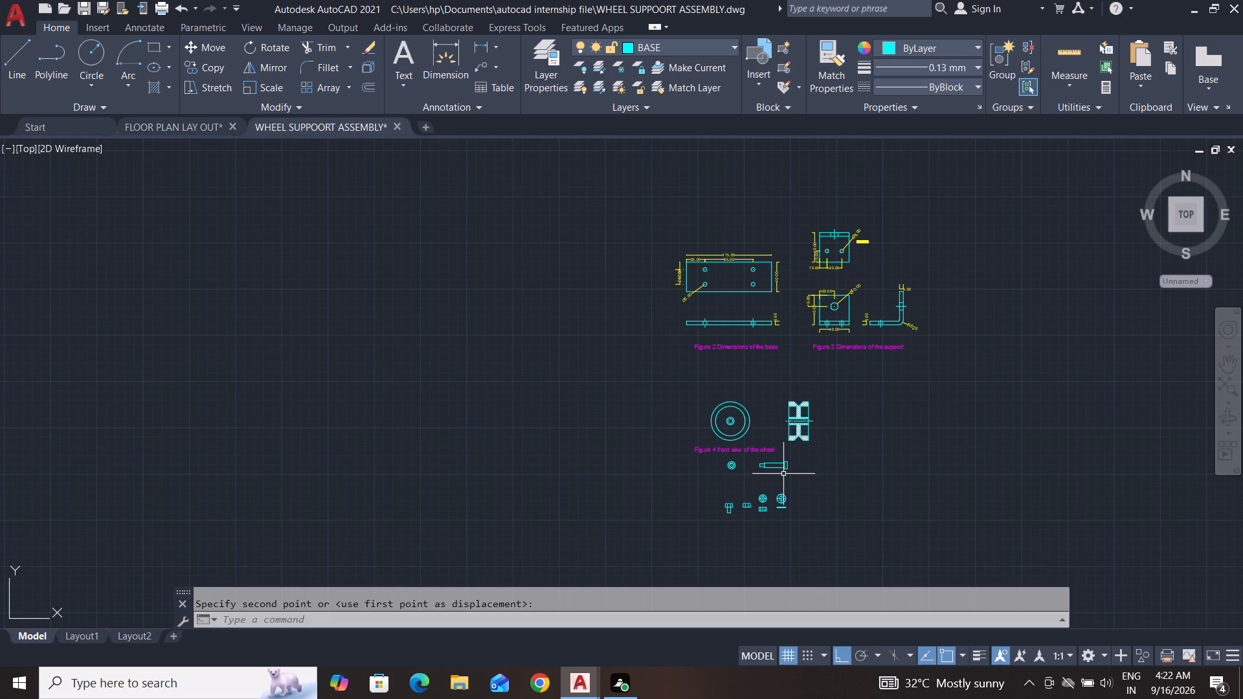
key(Escape)
key(Escape)
key(Escape)
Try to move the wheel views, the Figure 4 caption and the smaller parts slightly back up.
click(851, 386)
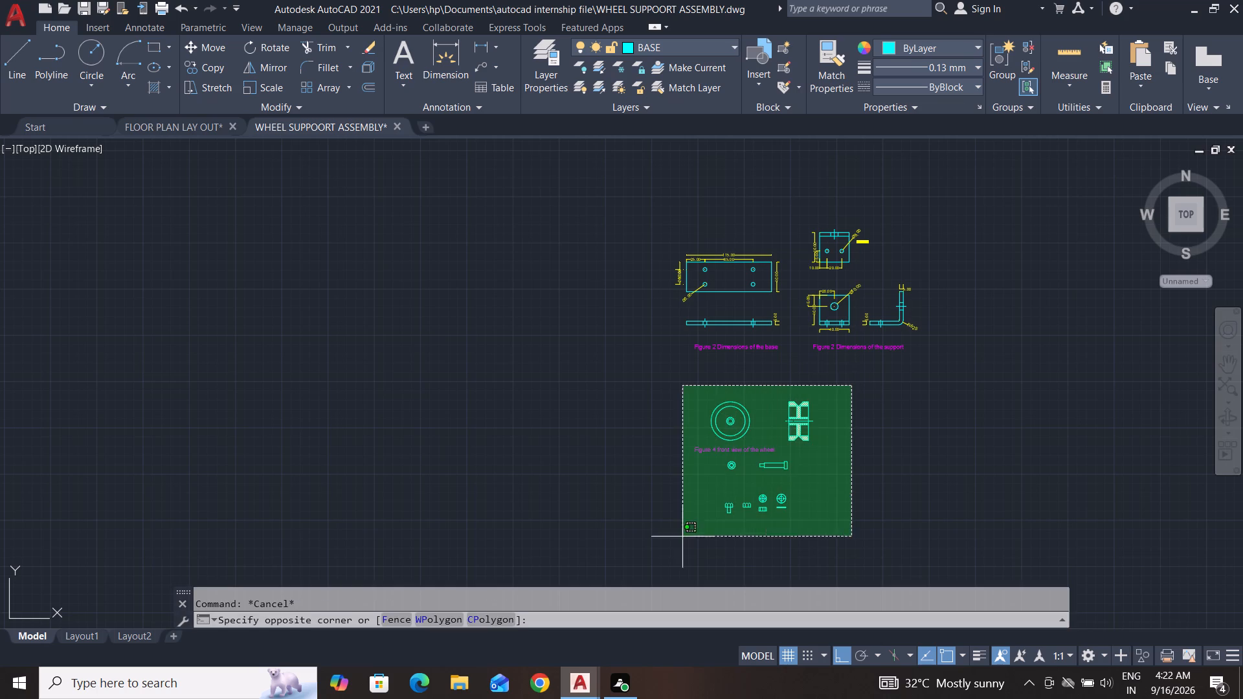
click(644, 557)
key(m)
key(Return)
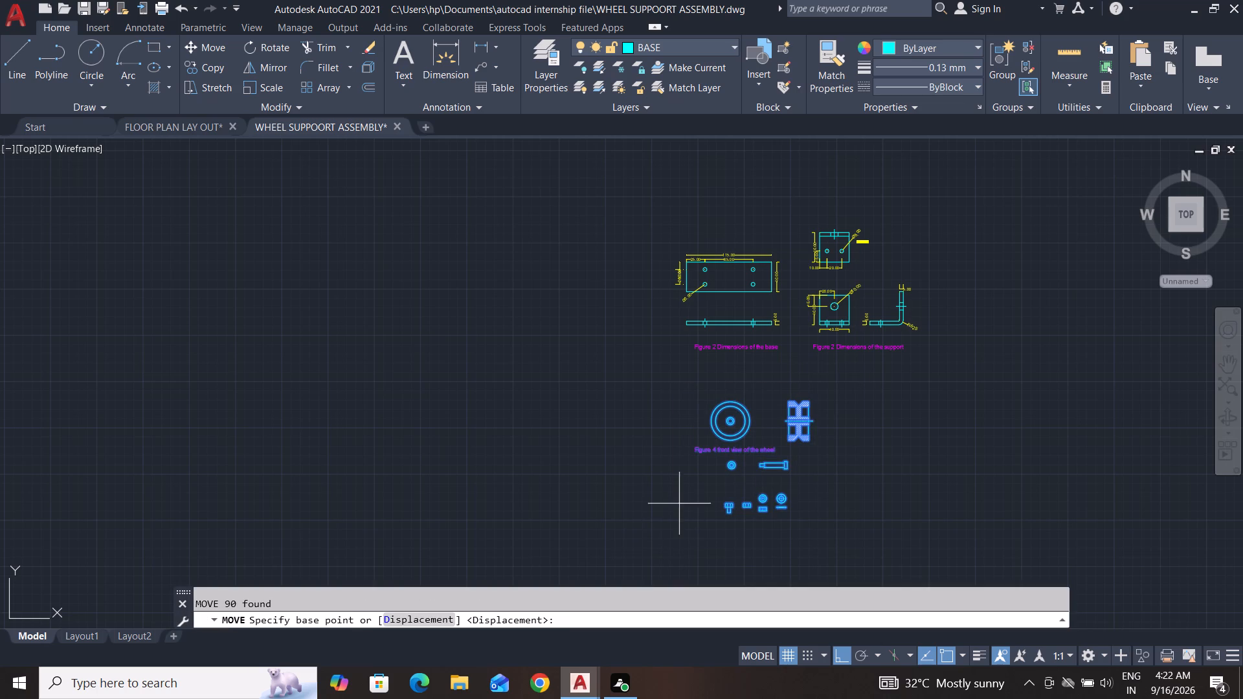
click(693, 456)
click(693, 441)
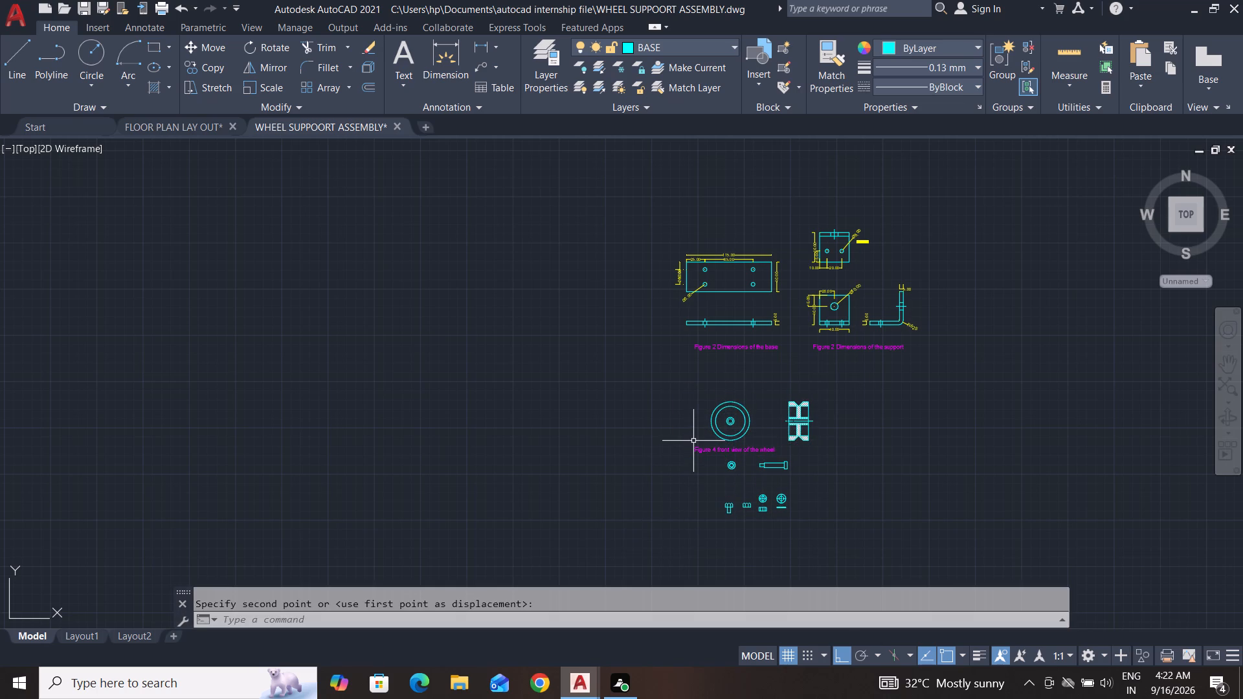
Move the pin and fastener views below the Figure 4 caption further down, leaving clear space beneath the wheel views.
middle_drag(820, 476, 836, 422)
key(Escape)
key(Escape)
key(Escape)
click(831, 402)
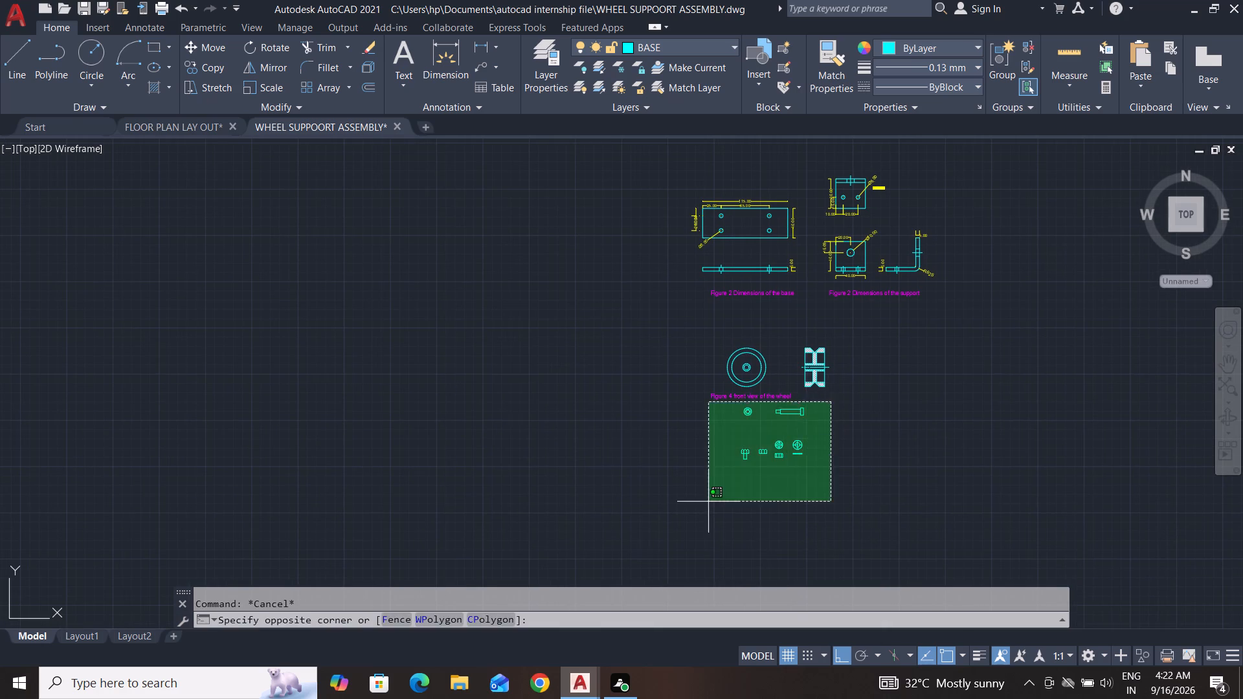
click(693, 510)
key(m)
key(Return)
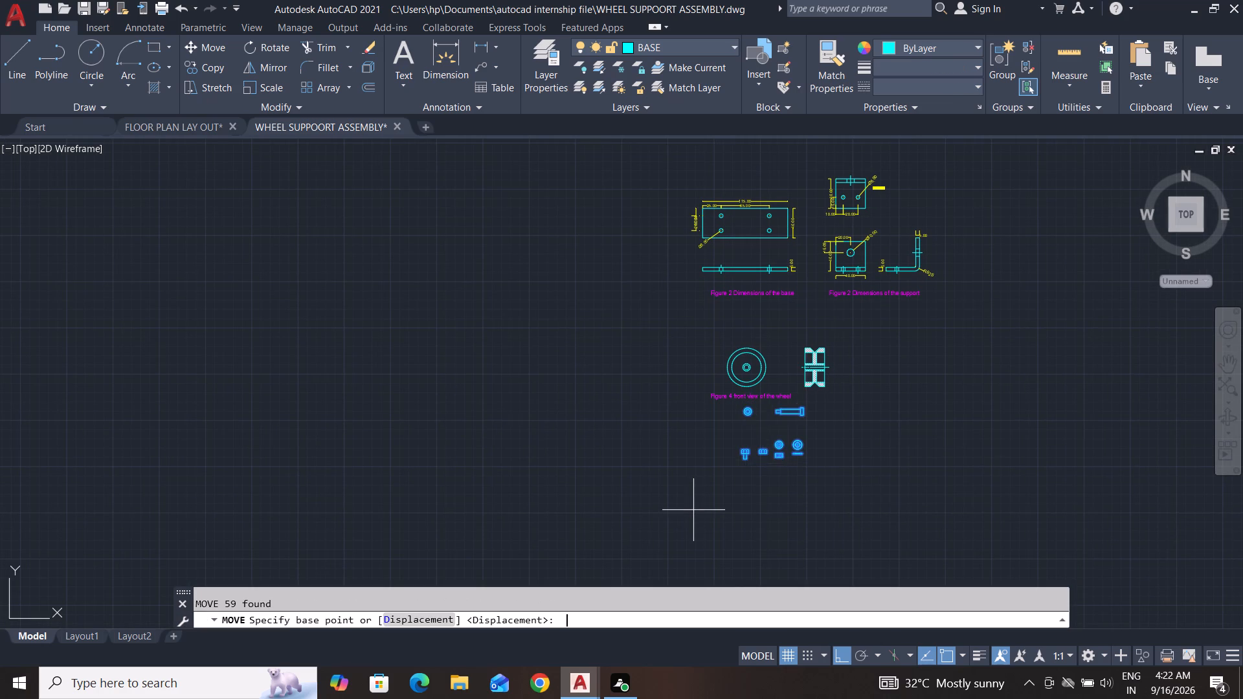
click(750, 414)
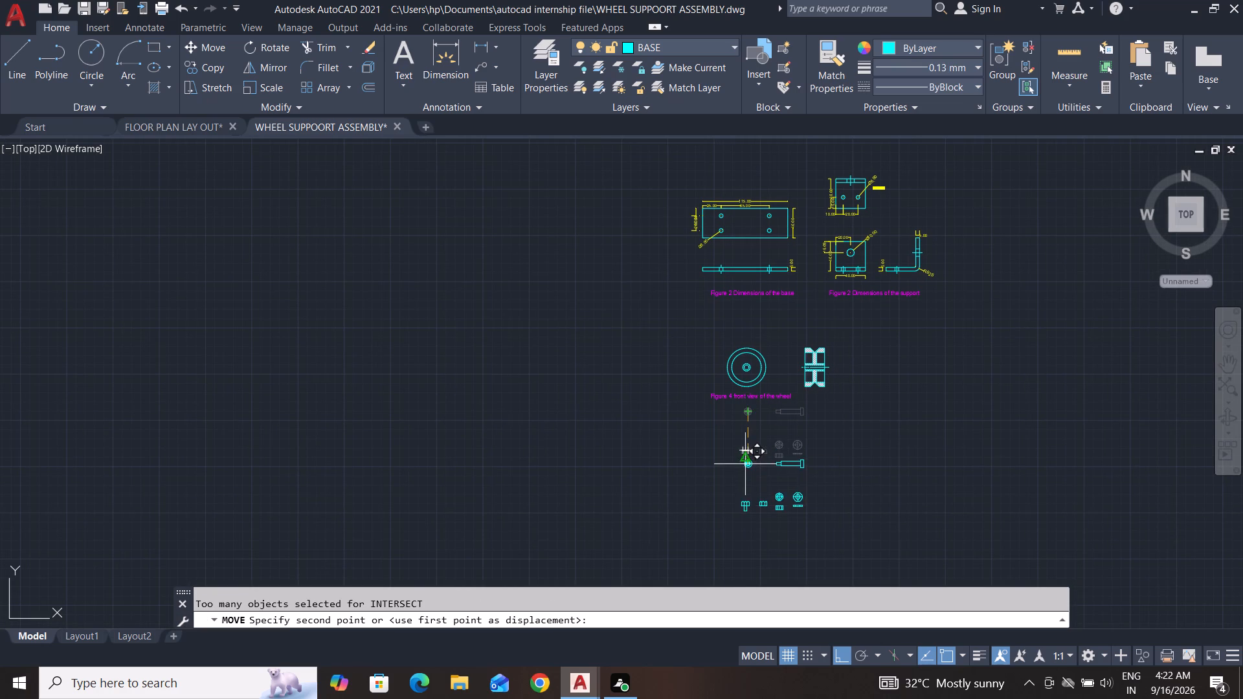
click(745, 458)
key(grave)
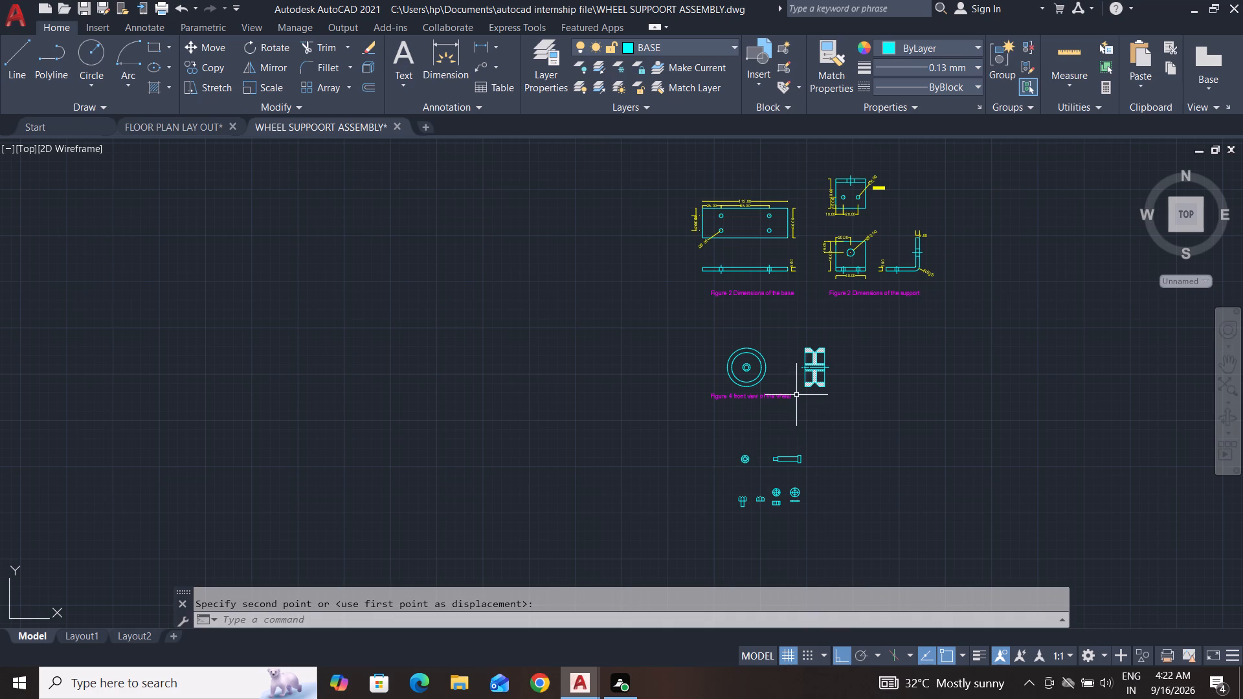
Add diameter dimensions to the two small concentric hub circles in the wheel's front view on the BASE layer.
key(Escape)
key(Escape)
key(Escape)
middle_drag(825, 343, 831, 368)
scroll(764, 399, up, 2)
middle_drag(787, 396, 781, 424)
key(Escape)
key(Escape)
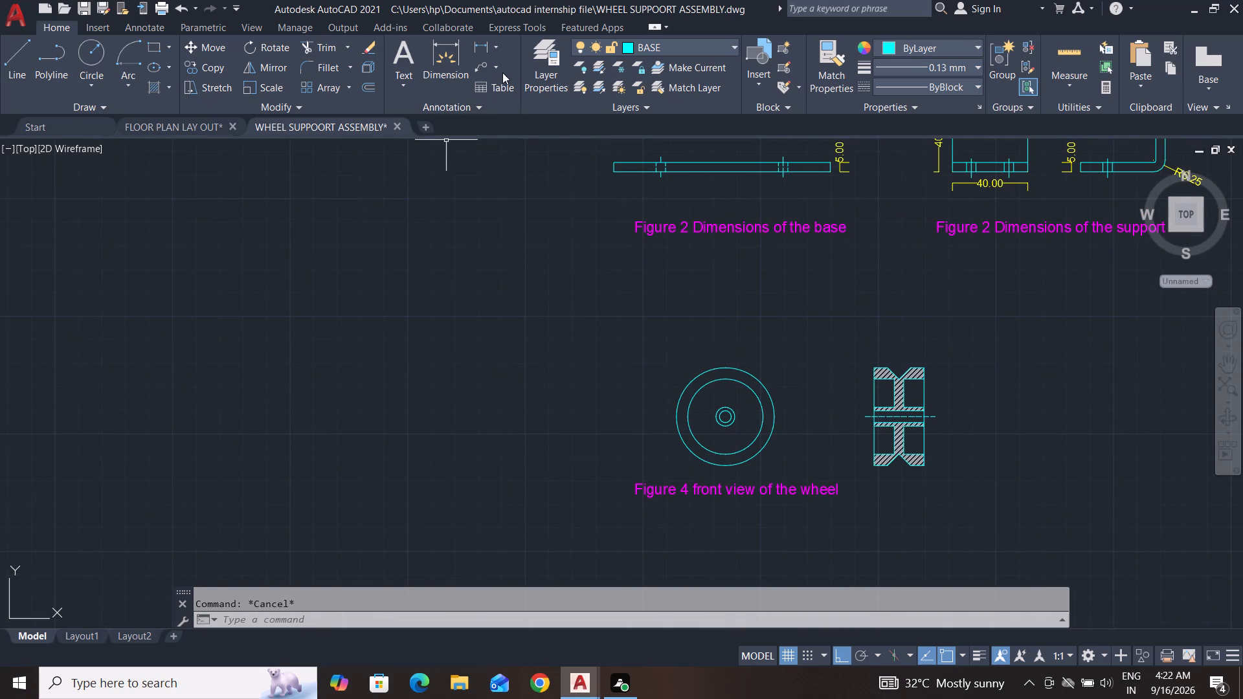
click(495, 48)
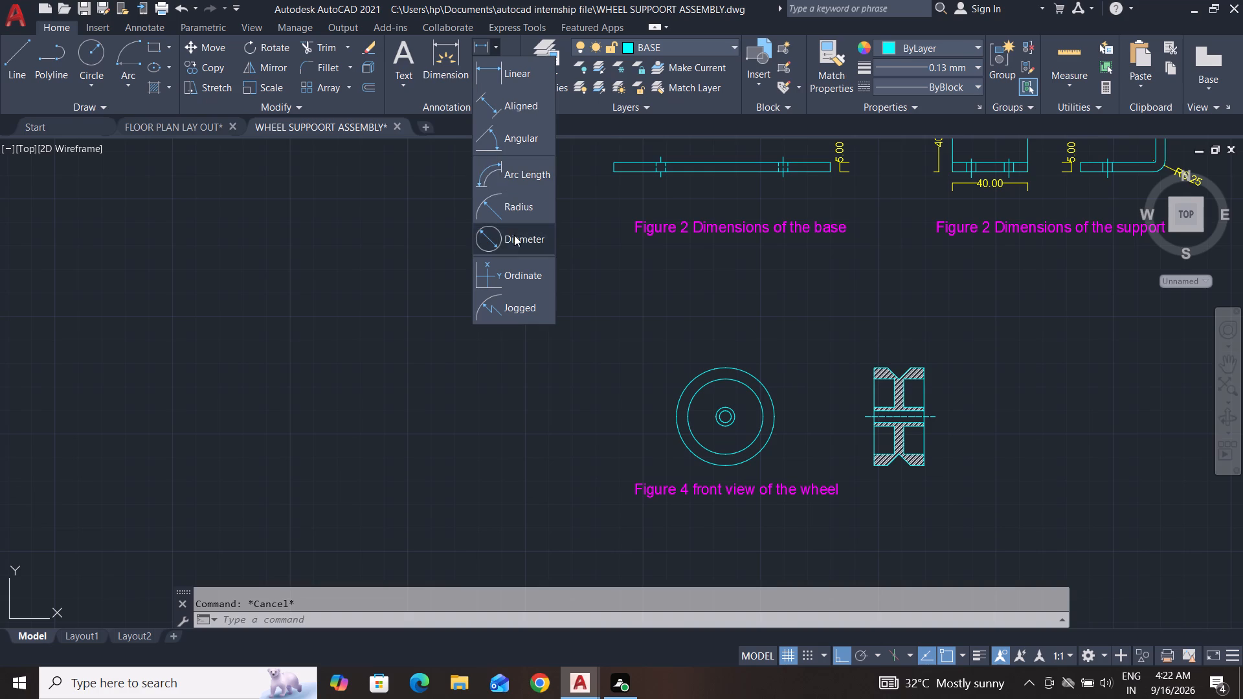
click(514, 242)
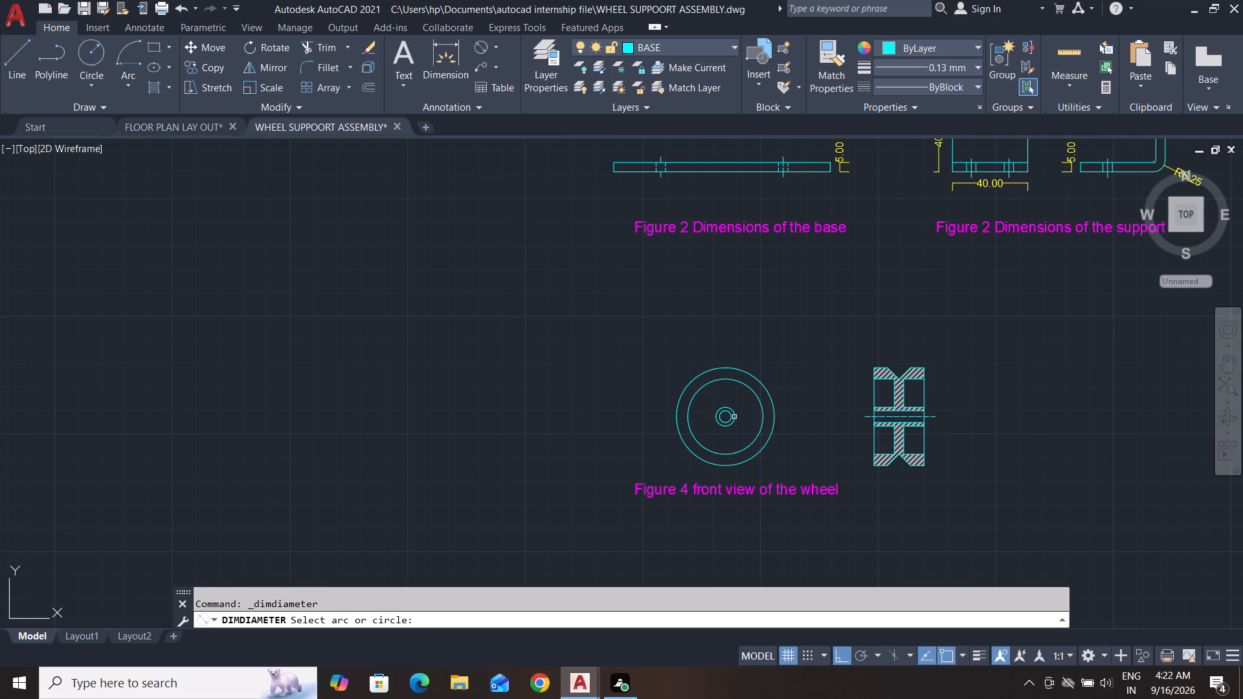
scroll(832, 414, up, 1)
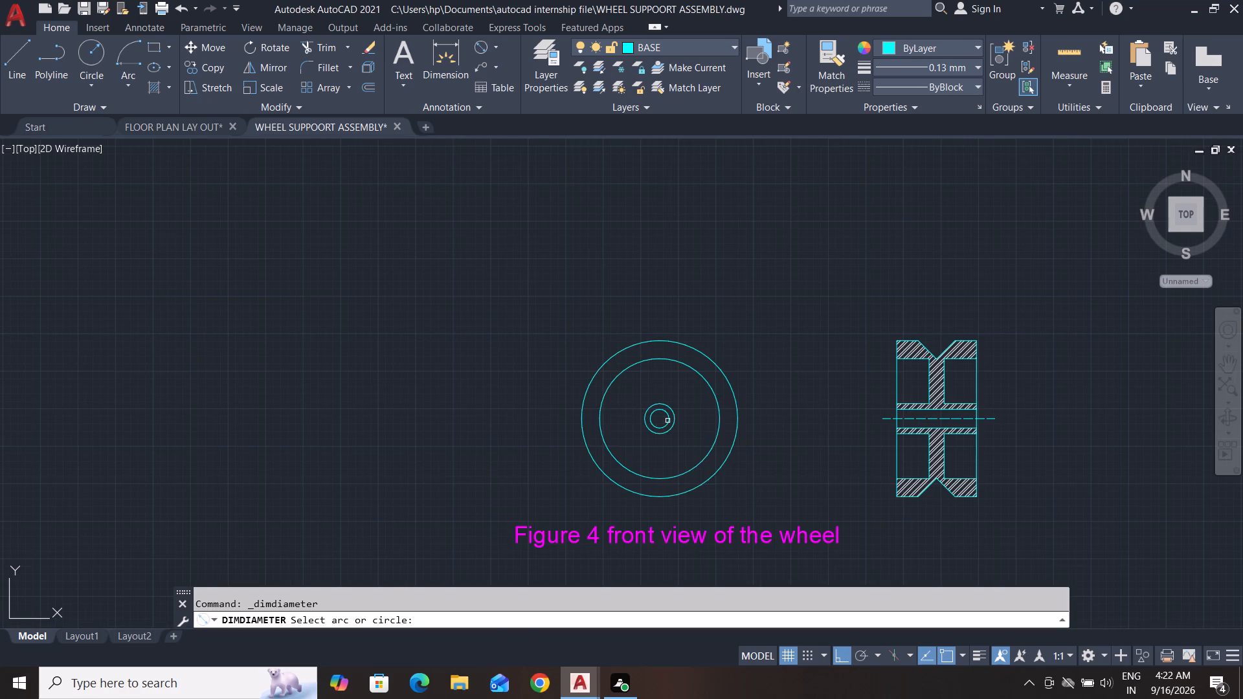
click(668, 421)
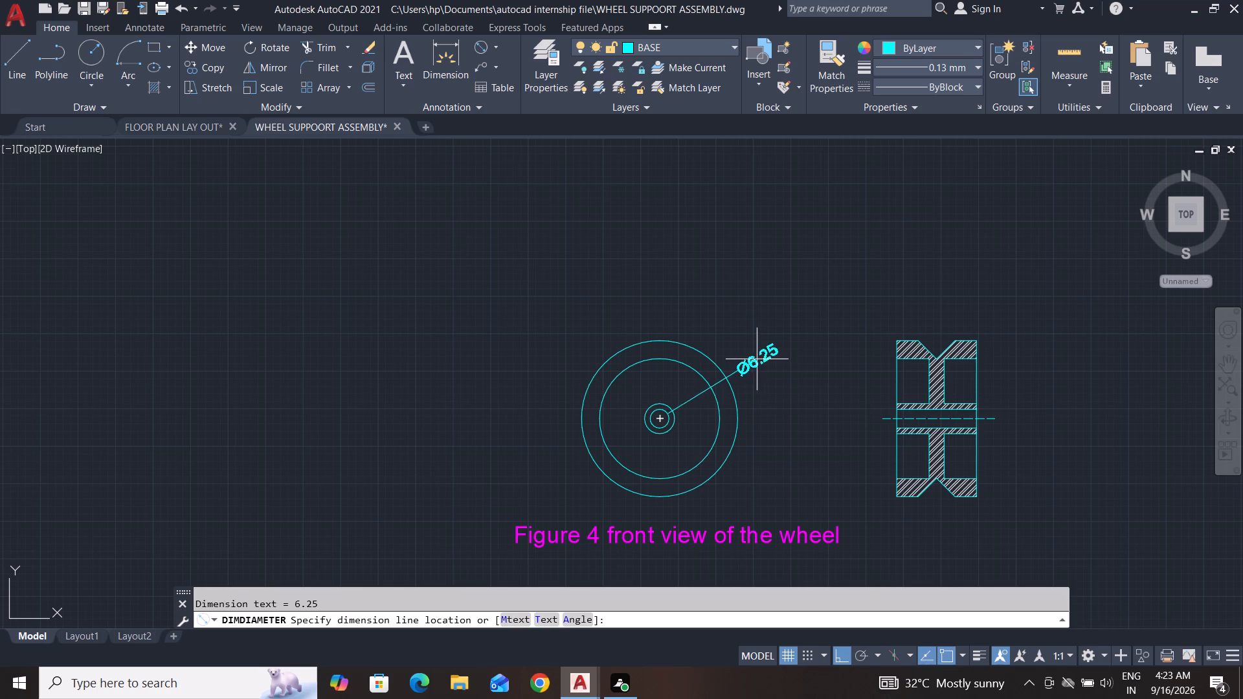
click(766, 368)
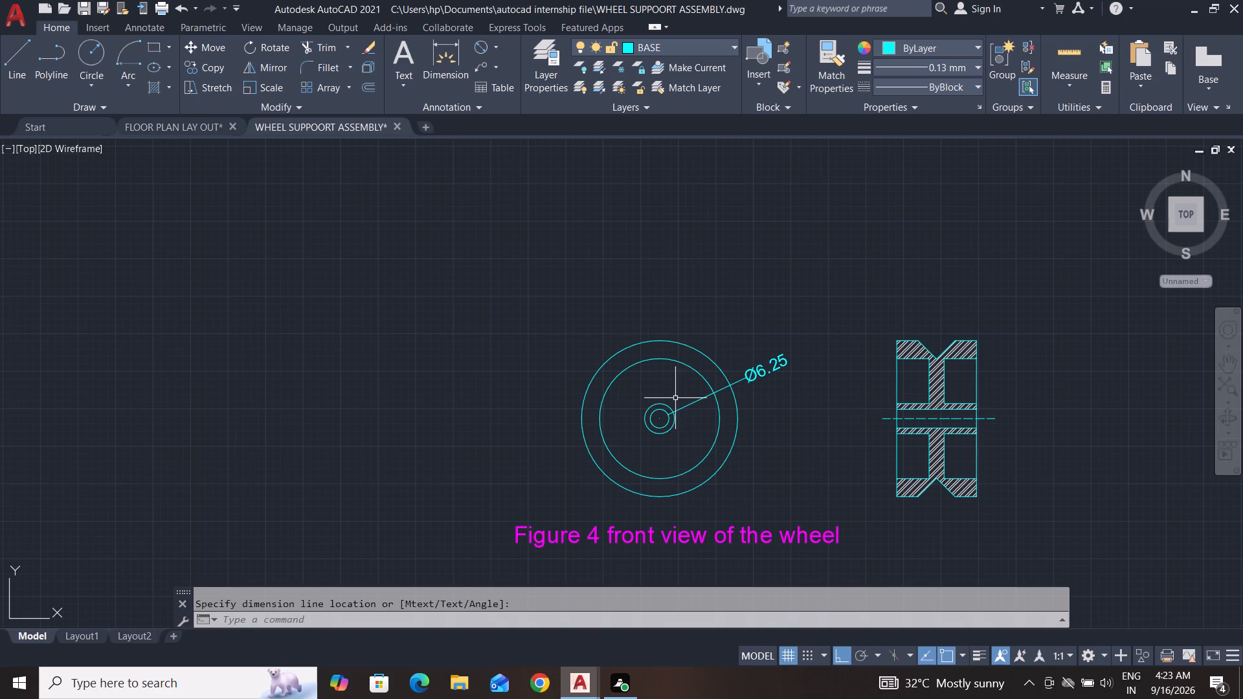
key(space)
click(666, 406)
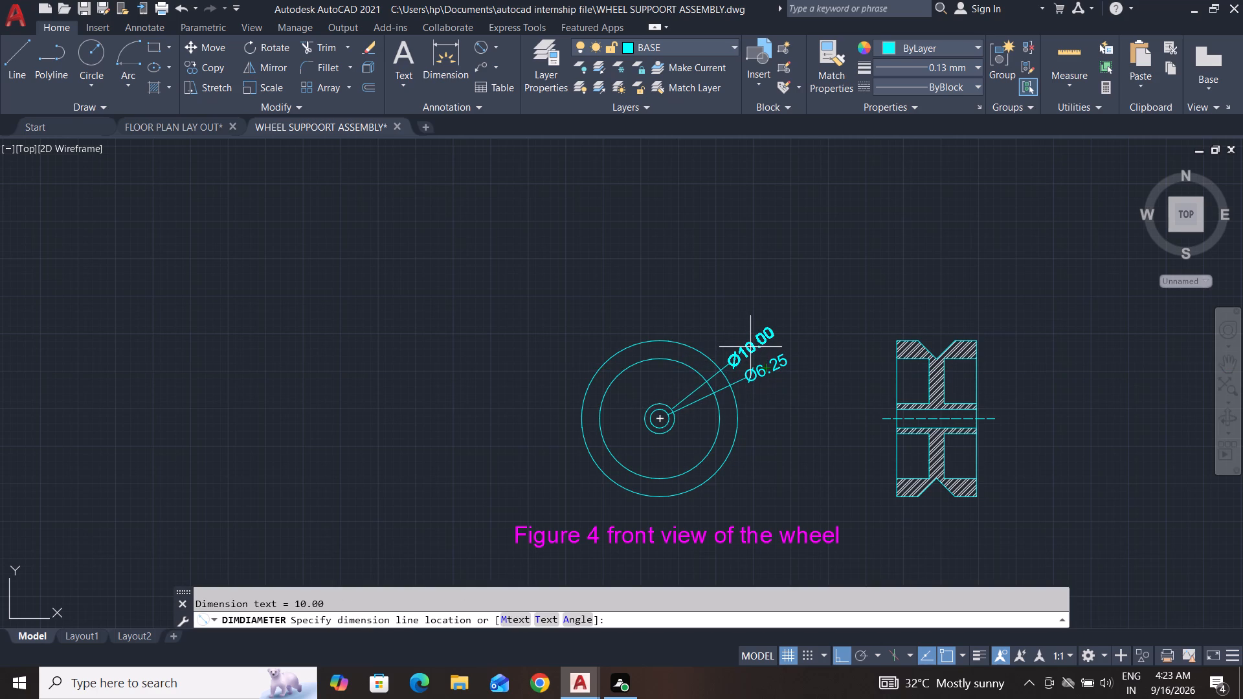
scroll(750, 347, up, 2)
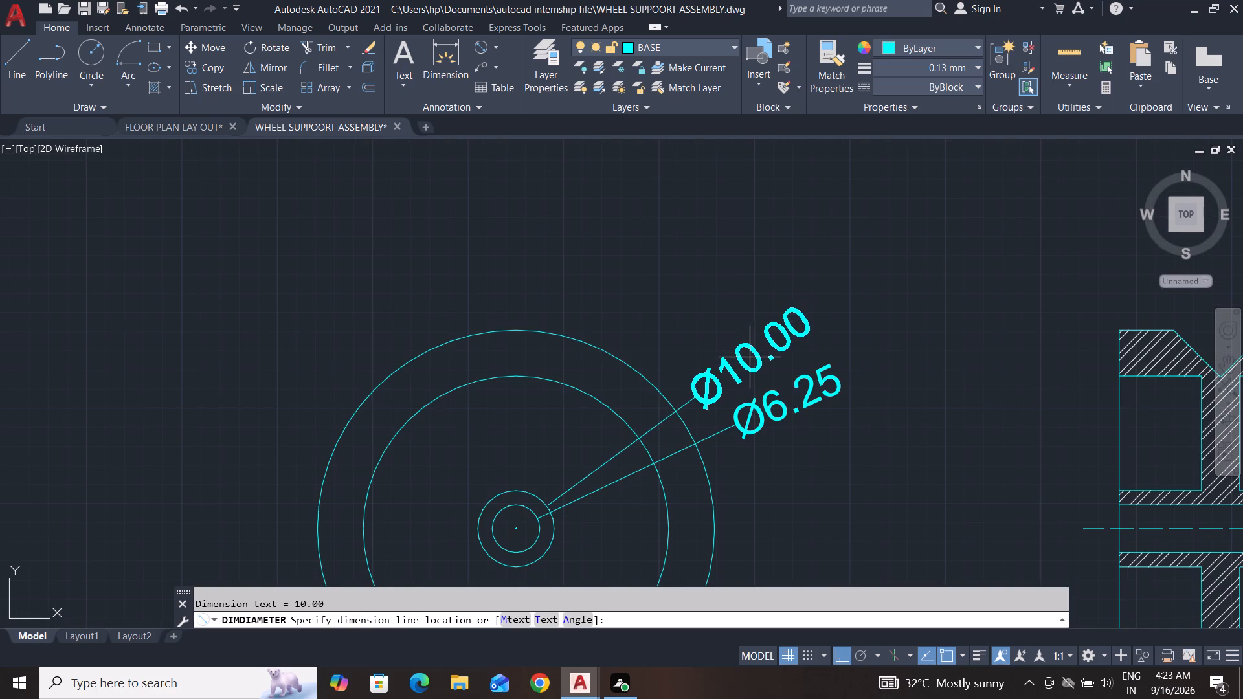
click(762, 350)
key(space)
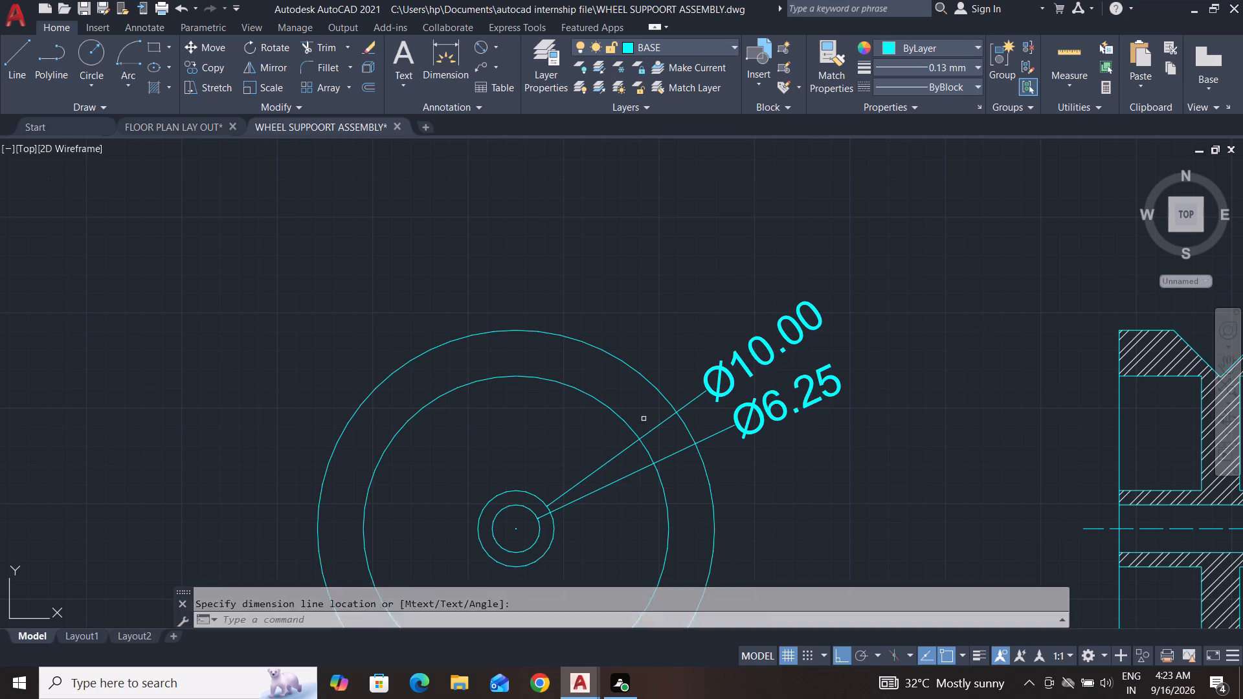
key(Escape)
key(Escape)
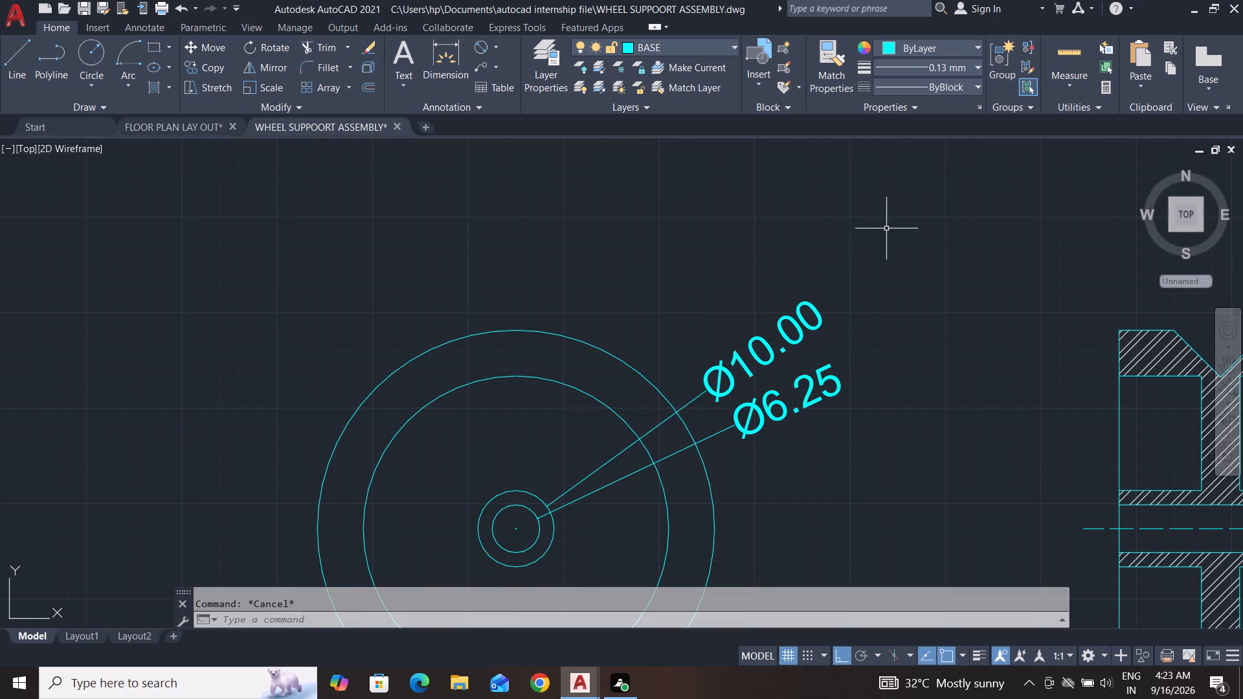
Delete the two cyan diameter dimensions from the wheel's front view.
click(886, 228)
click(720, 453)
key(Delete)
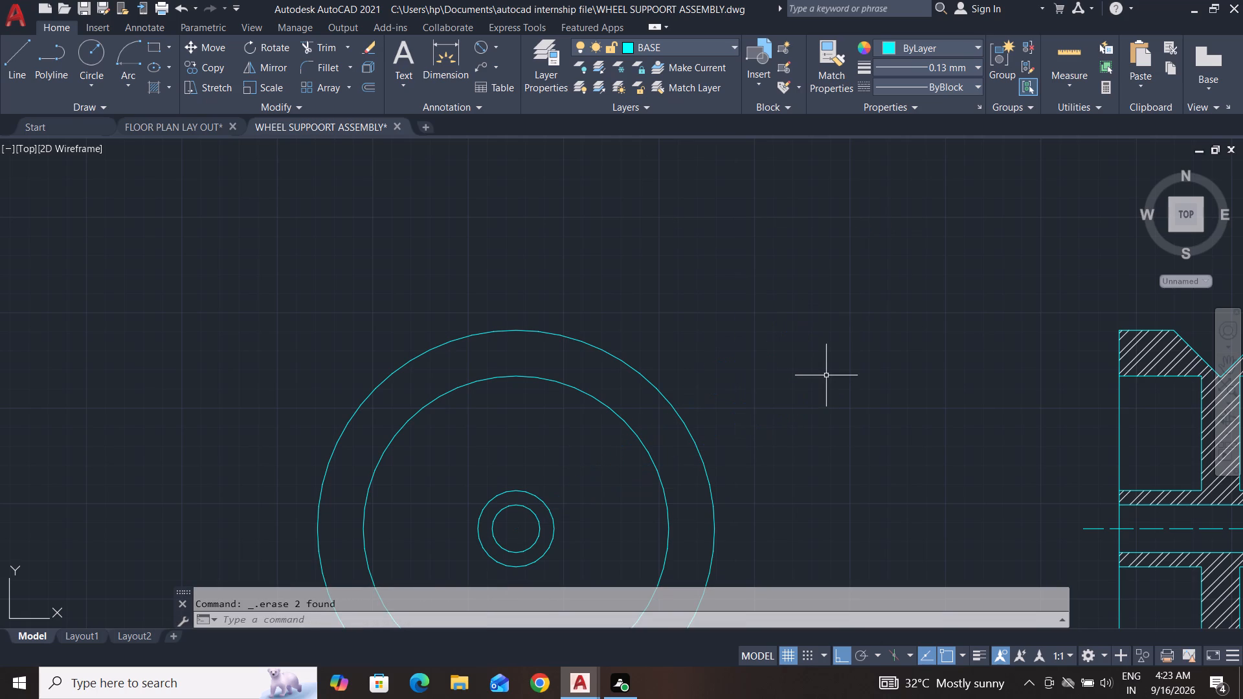
On the DIMENSION layer, add diameter dimensions to the wheel's bore and hub circles, placing the text outside the outer rim.
click(710, 47)
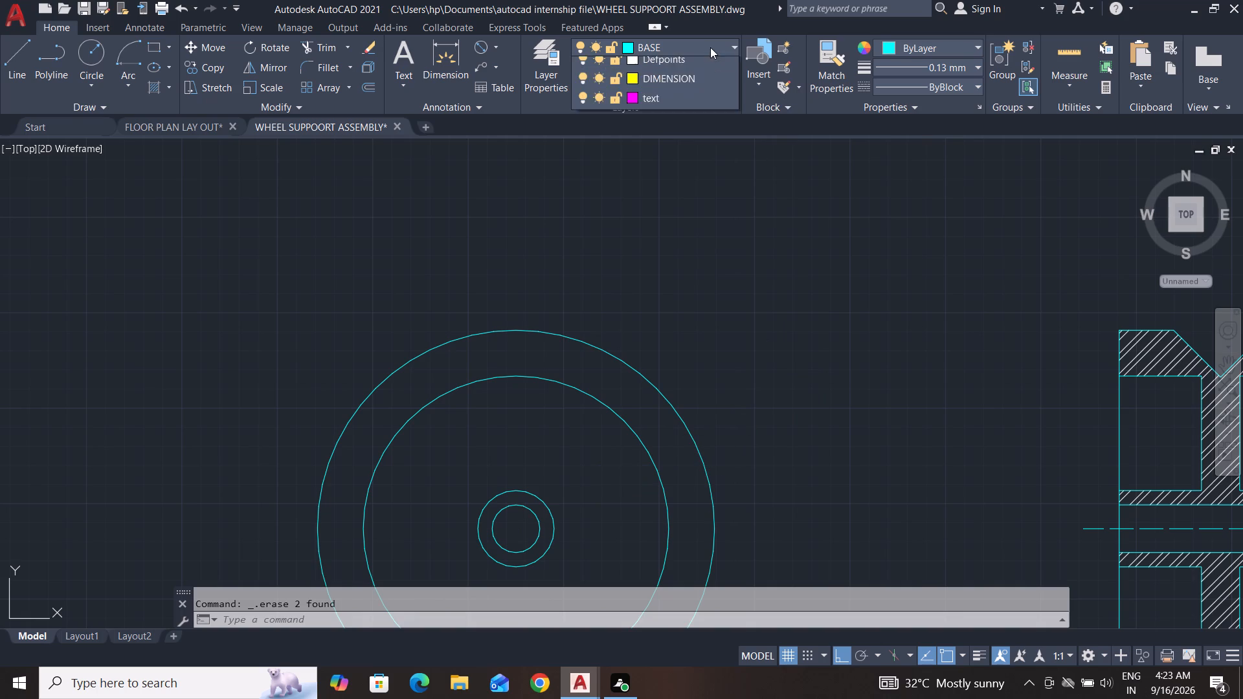
click(700, 126)
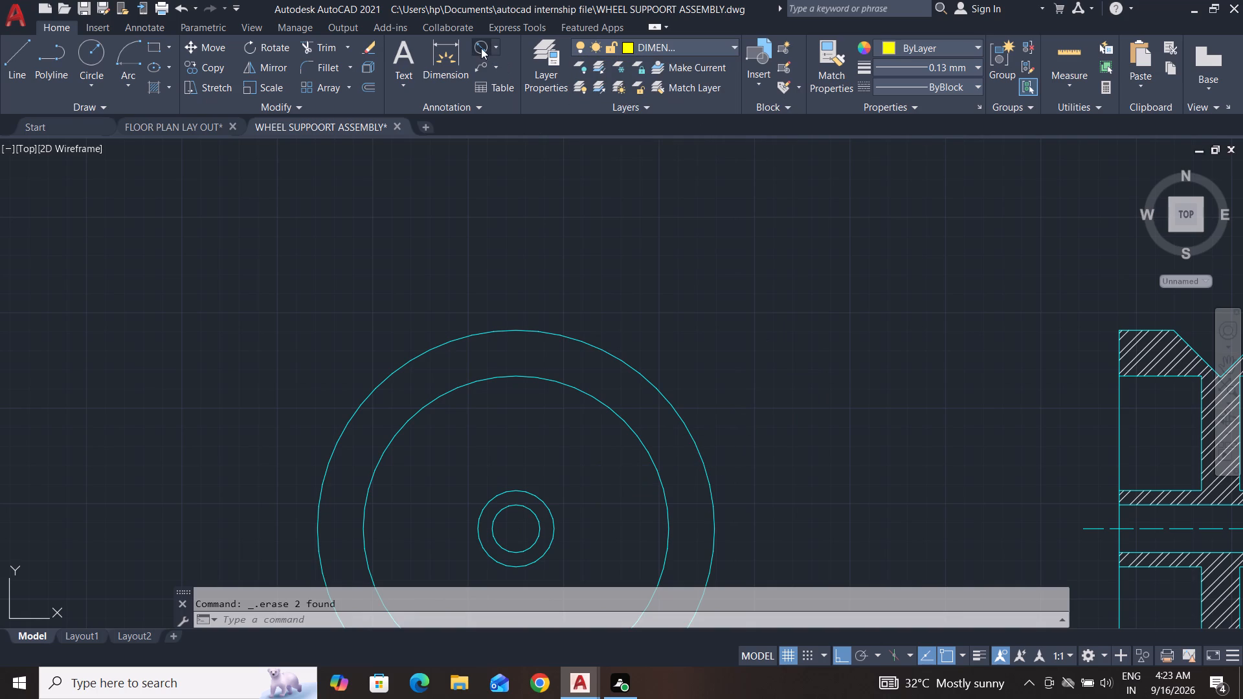
click(481, 48)
click(538, 535)
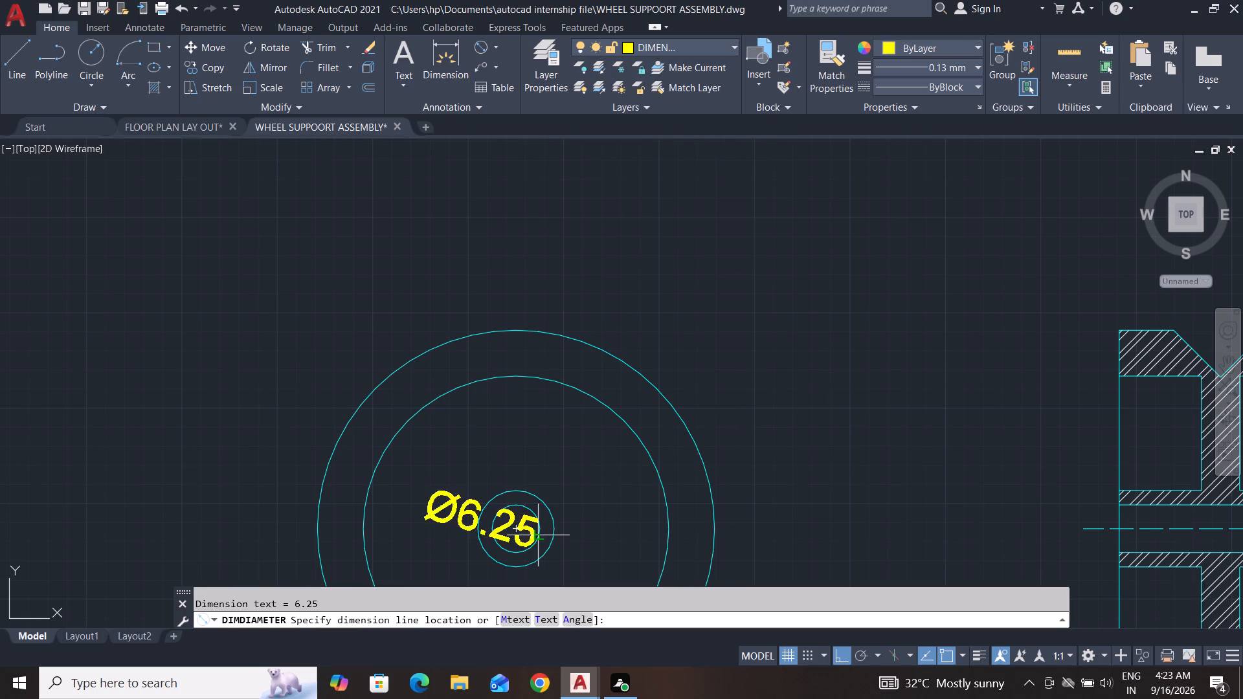
click(826, 463)
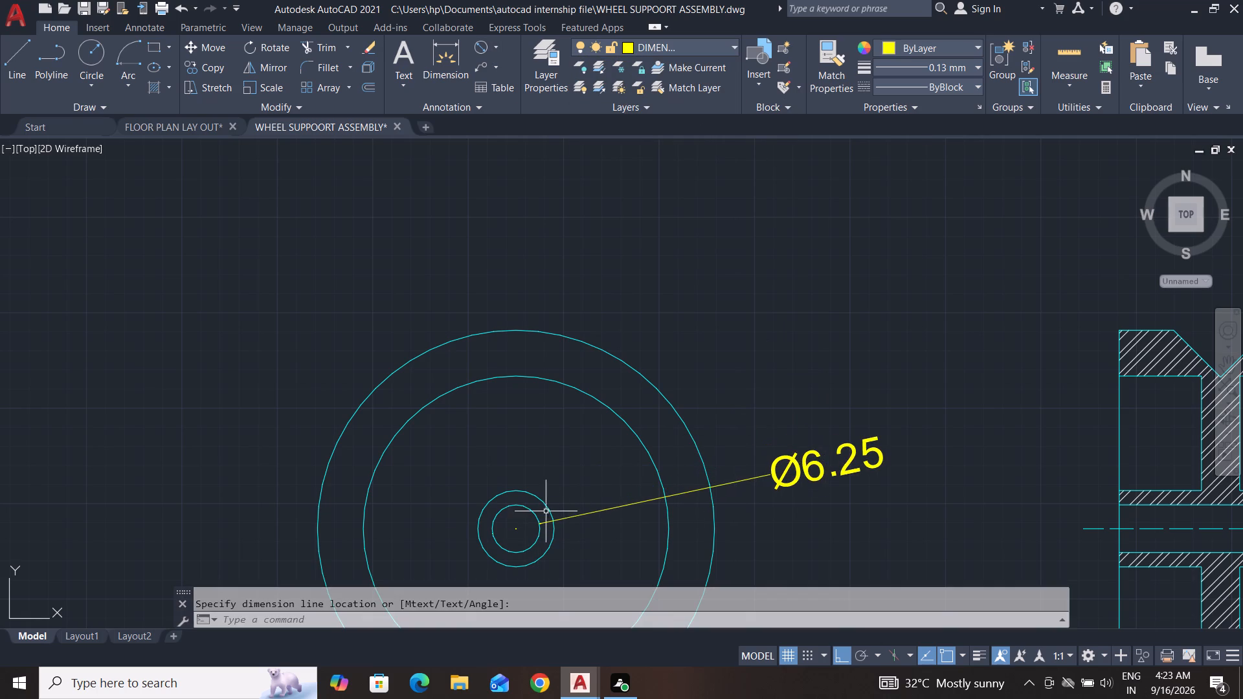
key(space)
click(542, 499)
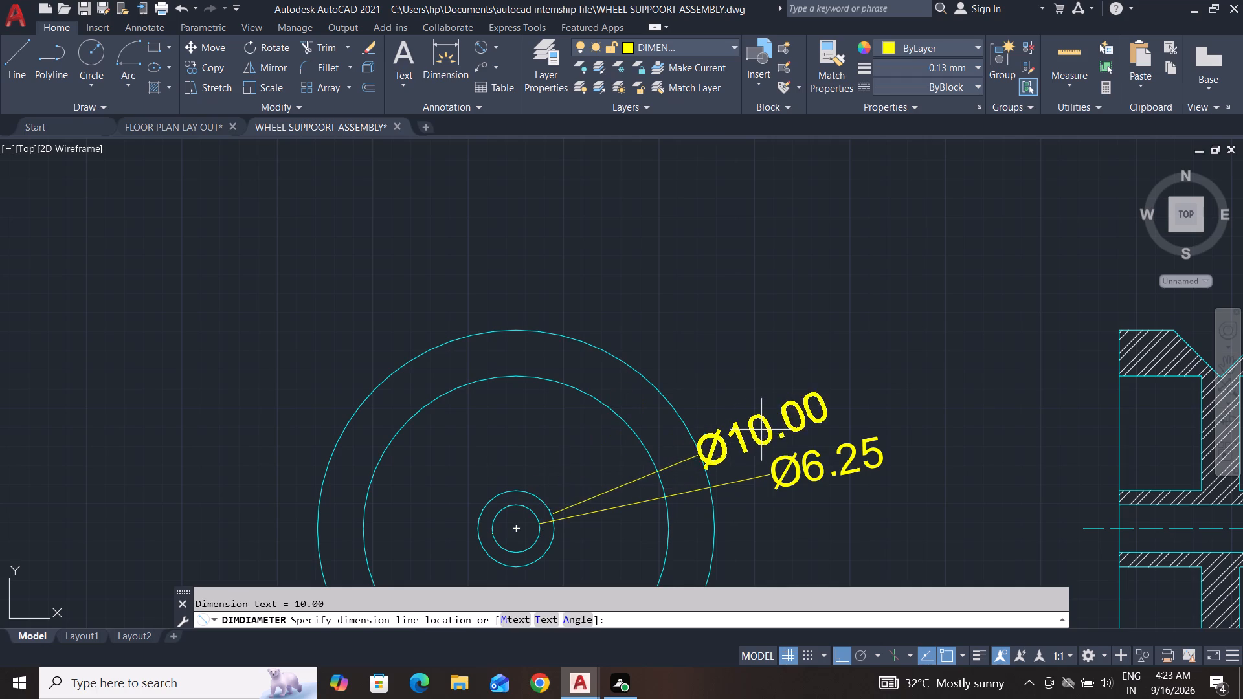
click(814, 414)
Add diameter dimensions to the wheel's two large circles, stacking their text above the hub circle dimensions.
key(space)
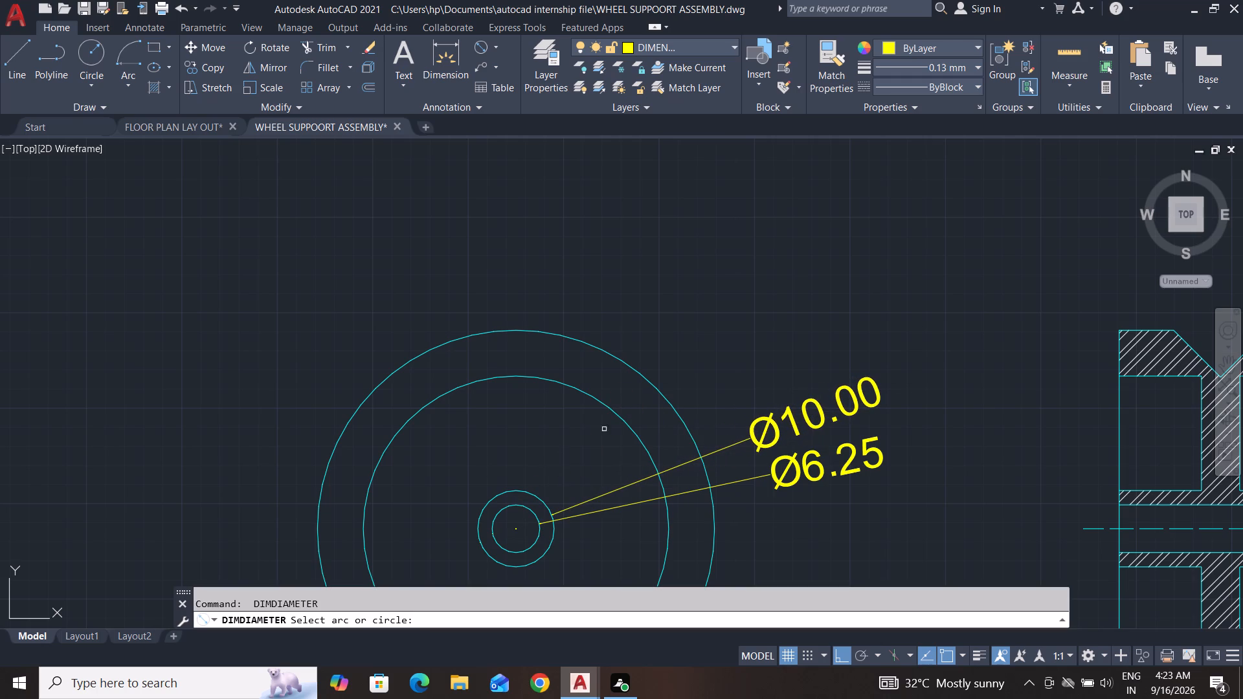
click(616, 411)
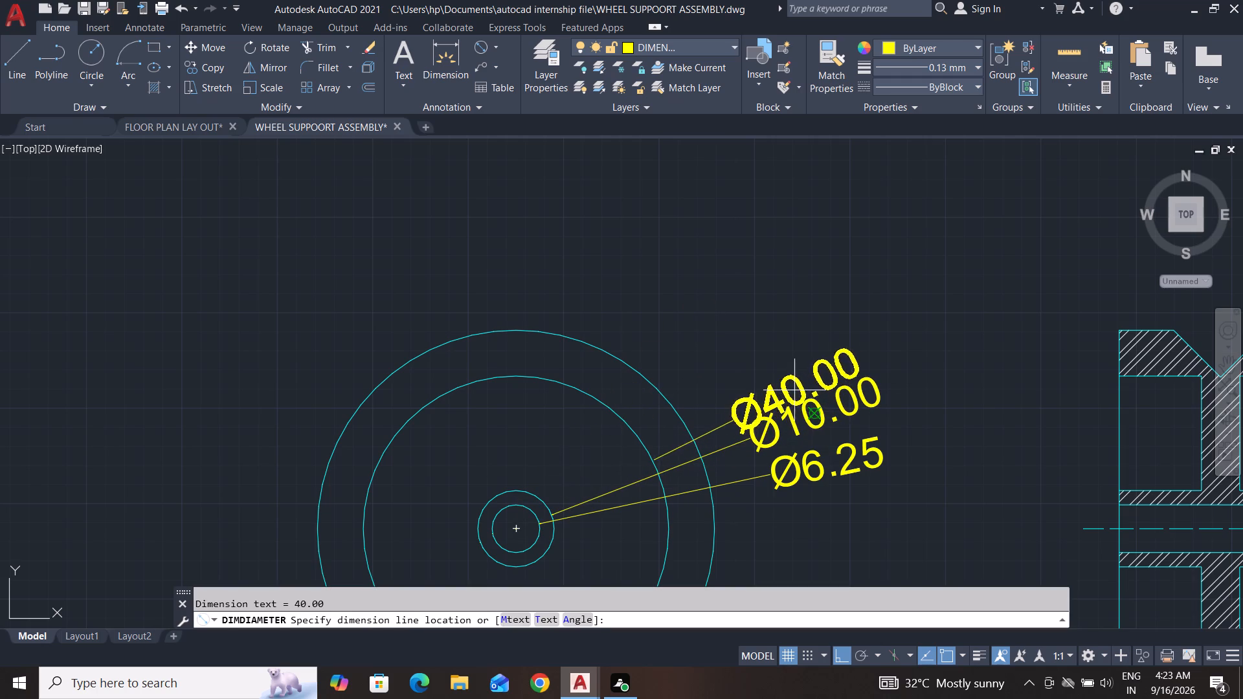
click(796, 368)
key(space)
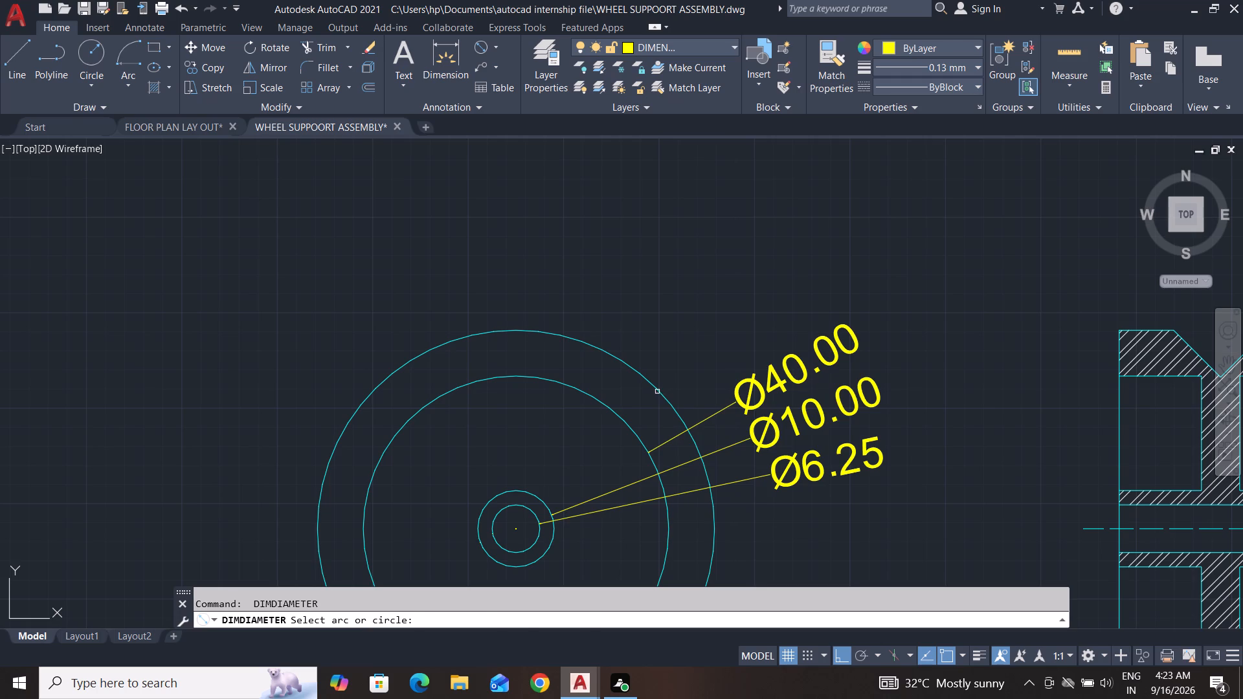
click(657, 391)
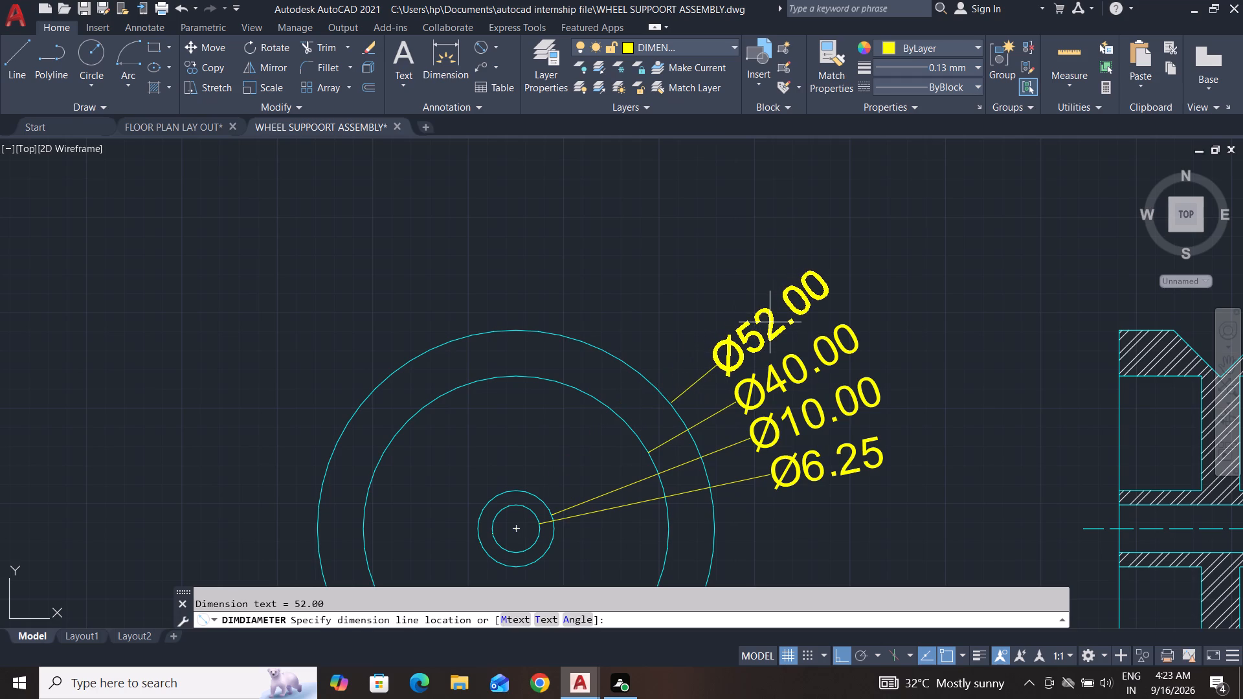
click(766, 330)
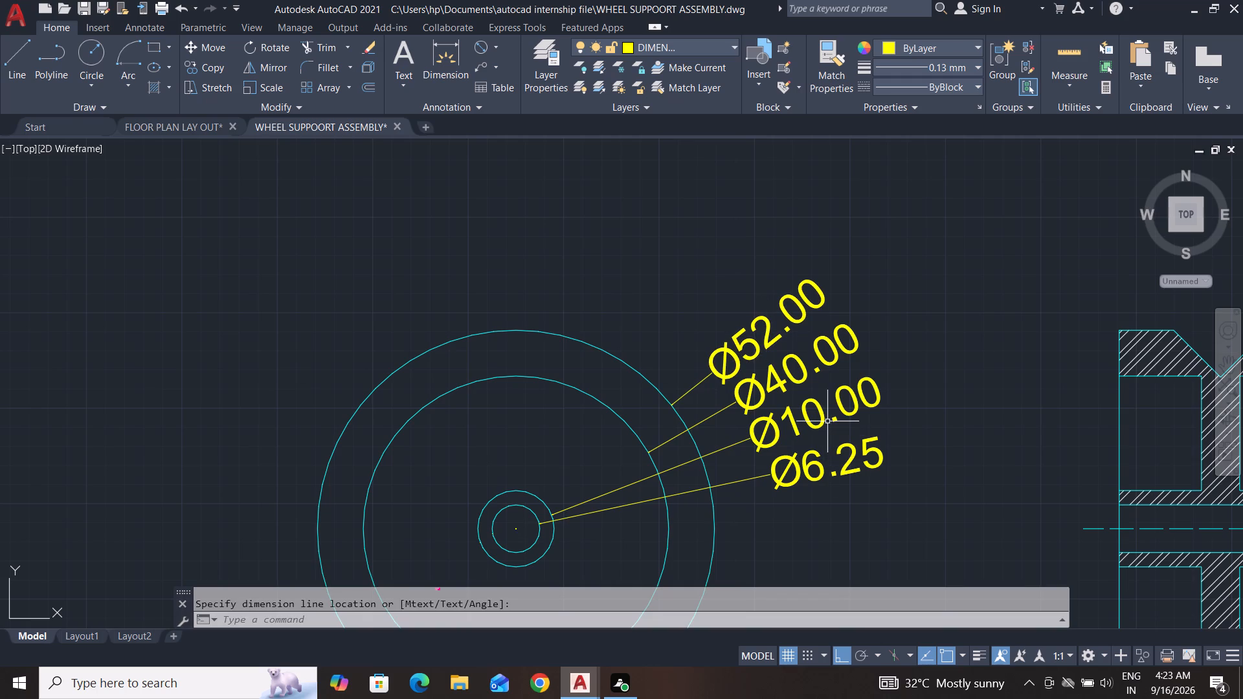
key(Escape)
key(Escape)
Delete the wheel's two large circles from the front view, keeping their diameter dimensions.
click(631, 434)
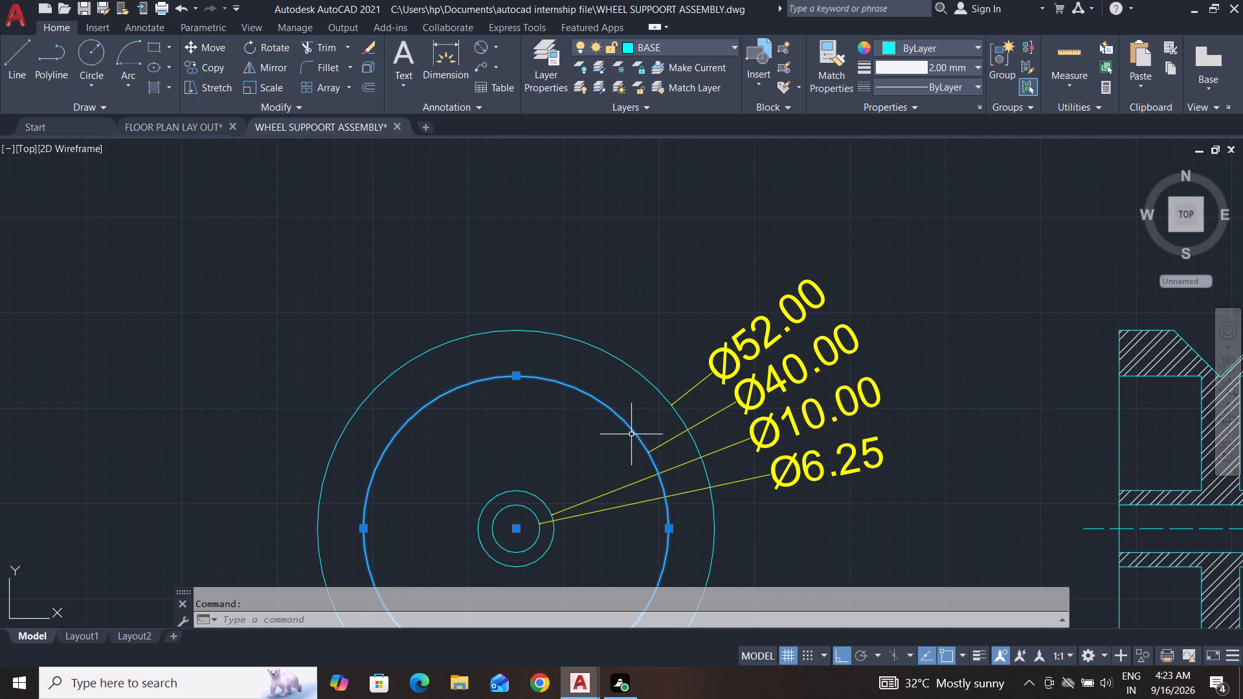
click(664, 390)
click(656, 387)
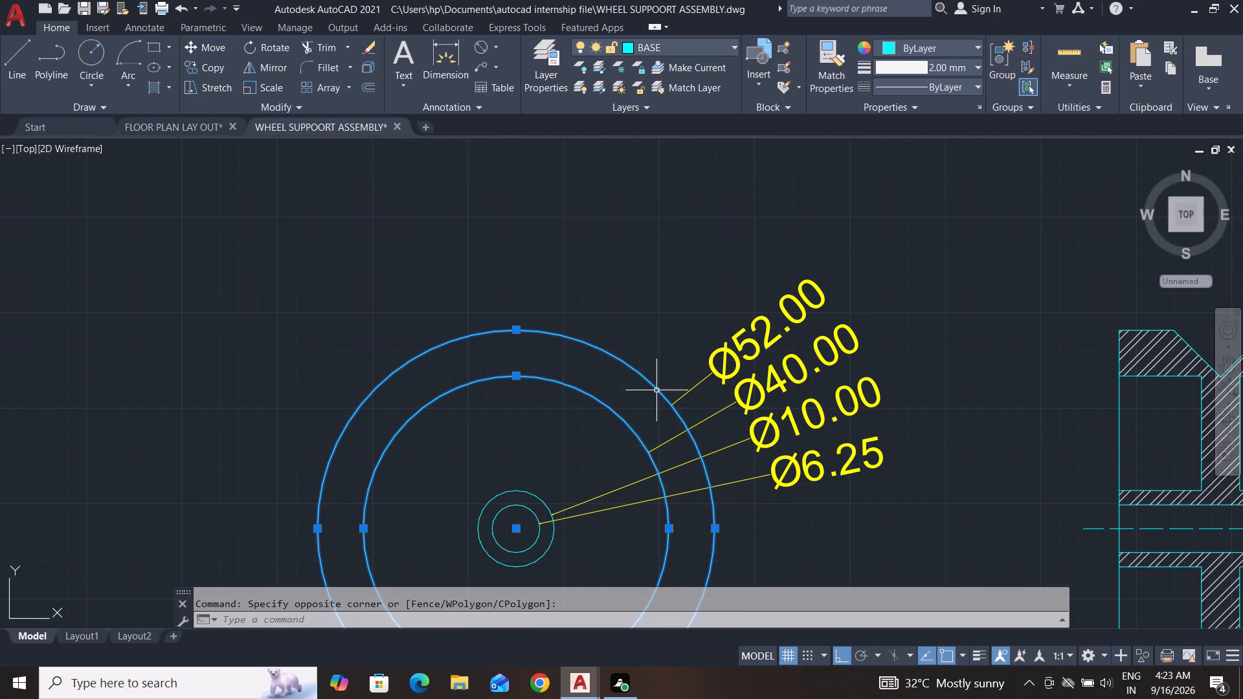
key(Delete)
key(Escape)
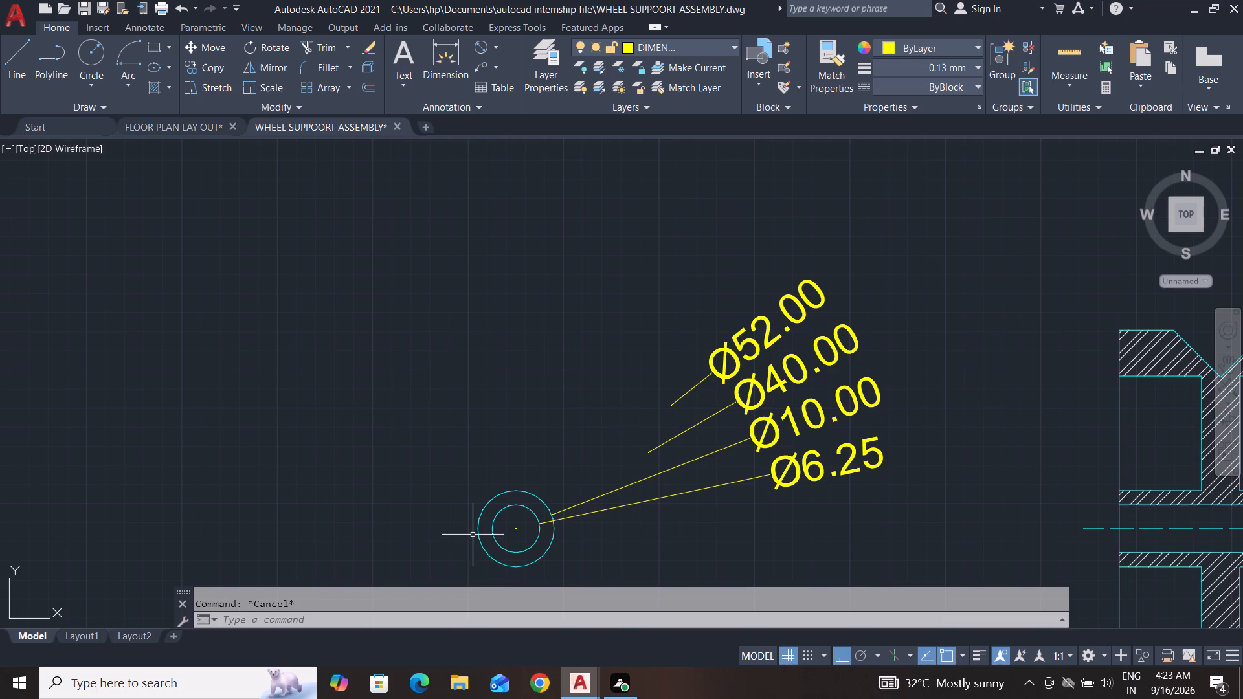
key(Escape)
key(Escape)
key(Escape)
key(Escape)
key(Escape)
key(Escape)
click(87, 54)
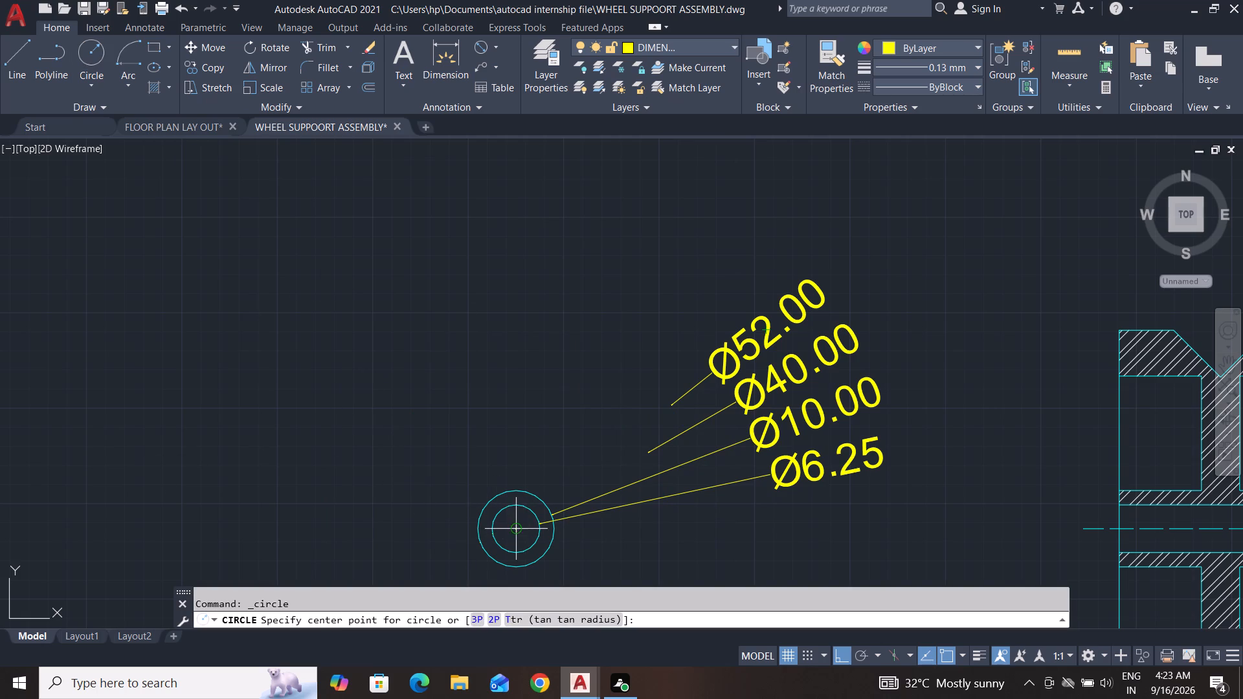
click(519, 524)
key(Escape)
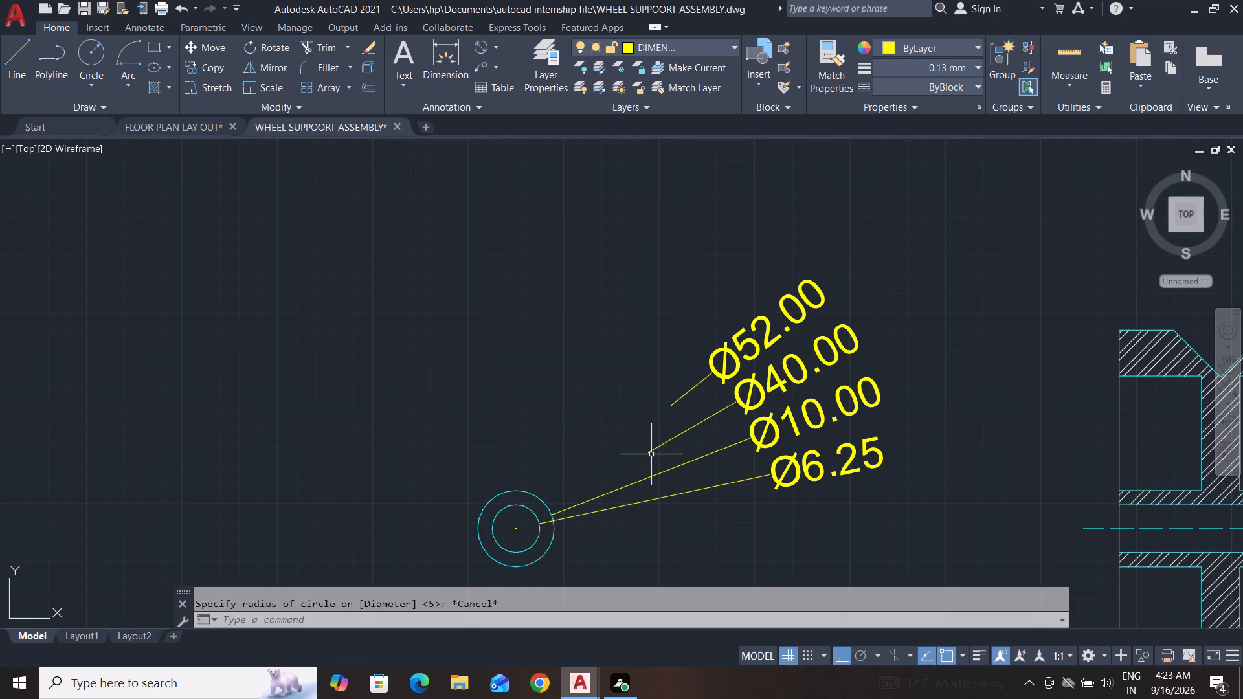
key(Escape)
On the BASE layer, draw a circle of radius 33 centred on the wheel's hub in the front view.
click(700, 55)
click(679, 88)
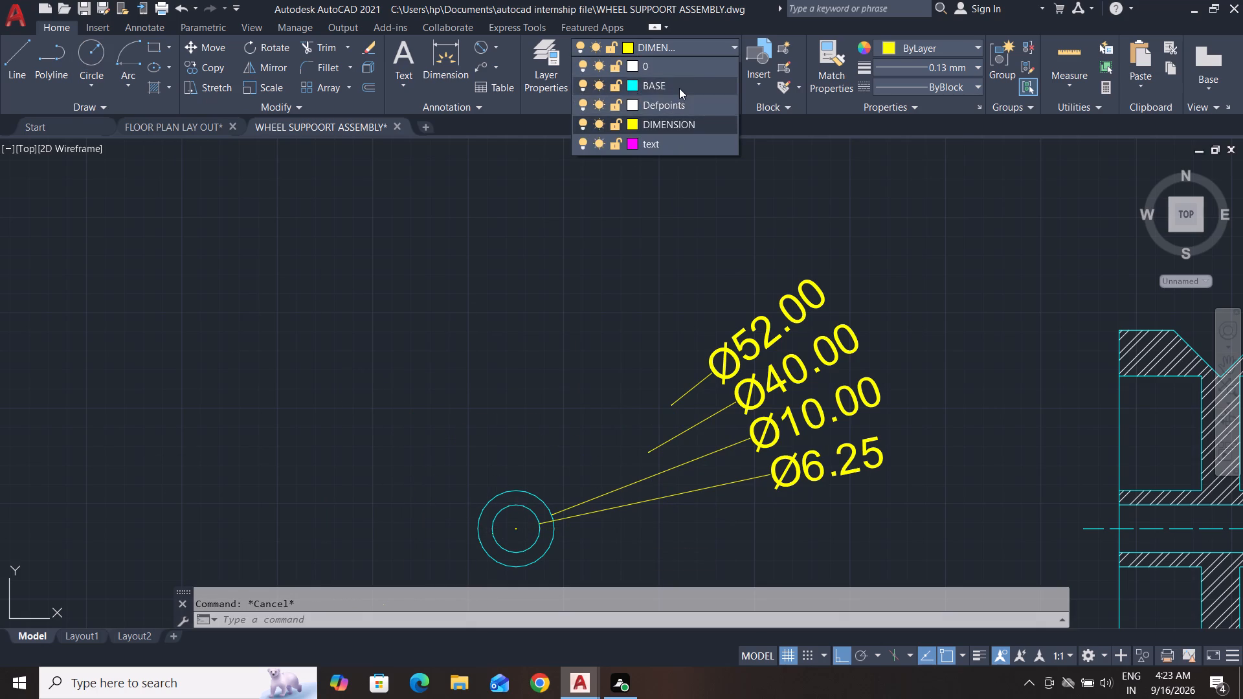
click(480, 48)
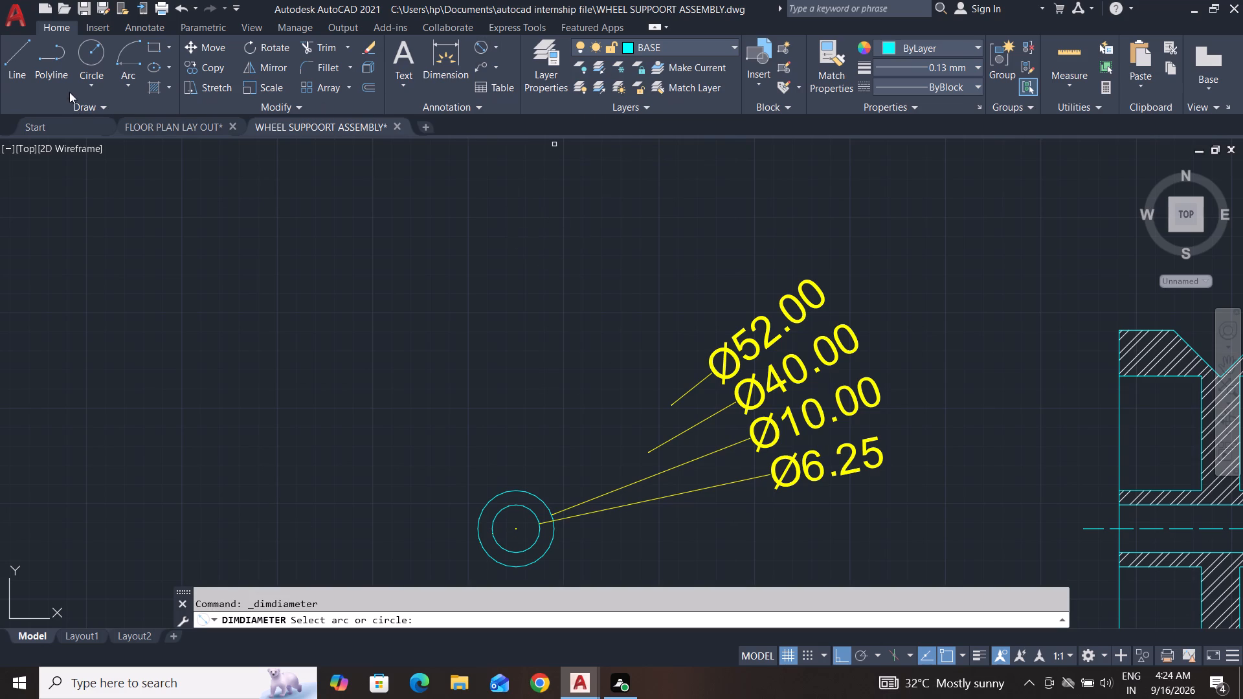
key(Escape)
key(Escape)
click(92, 58)
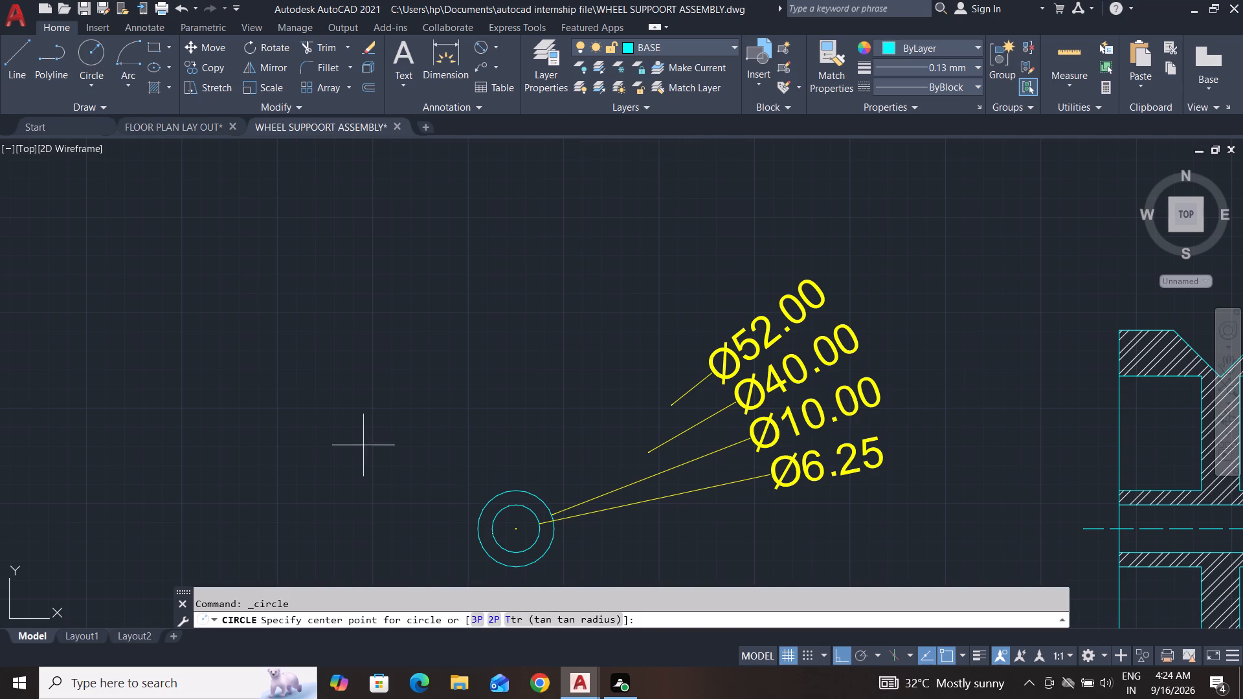
click(518, 532)
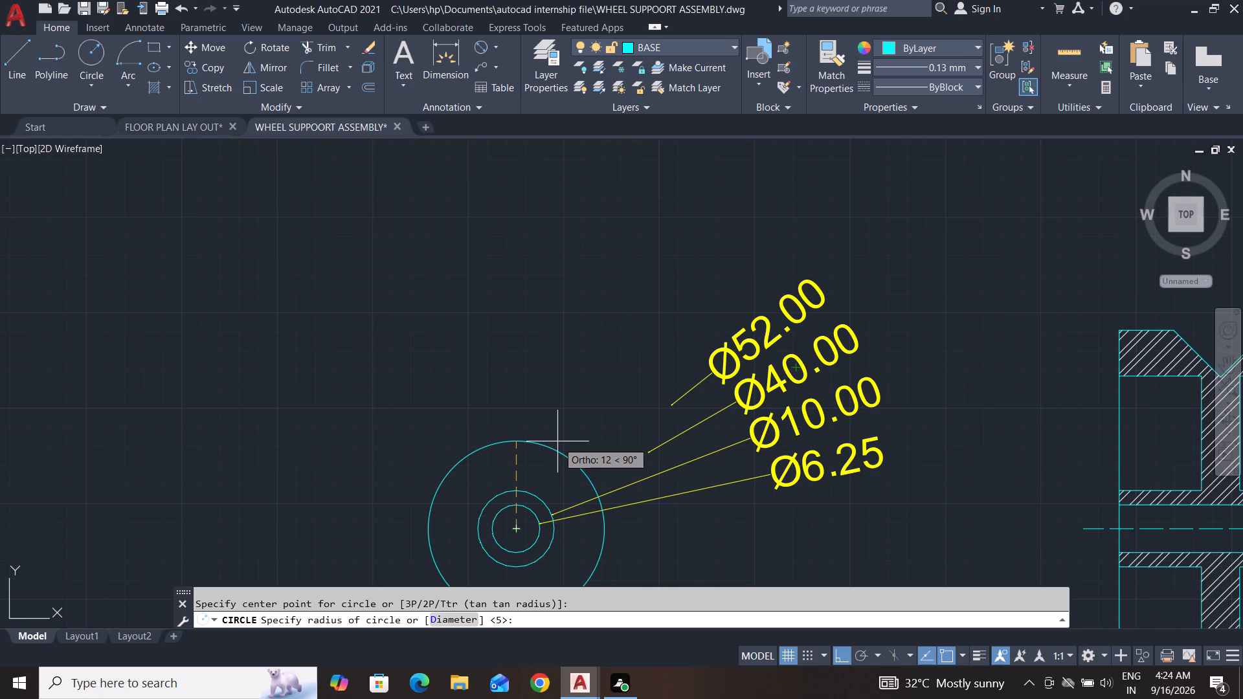
text(33)
key(Return)
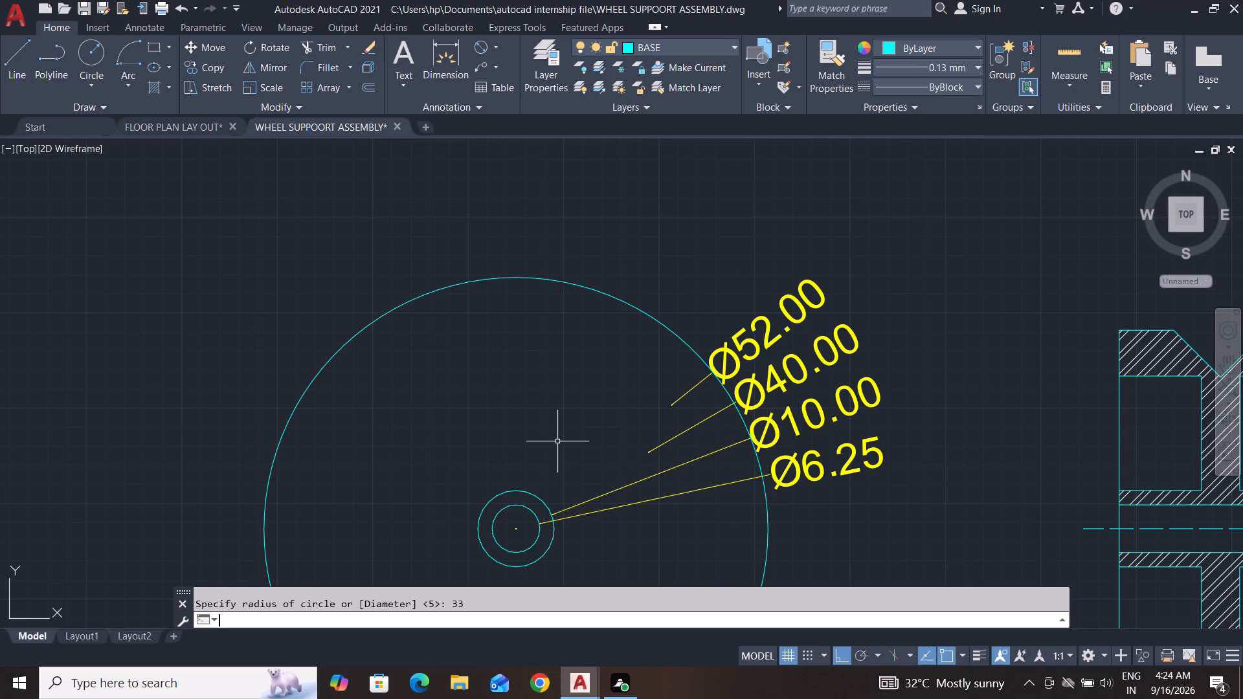
key(Escape)
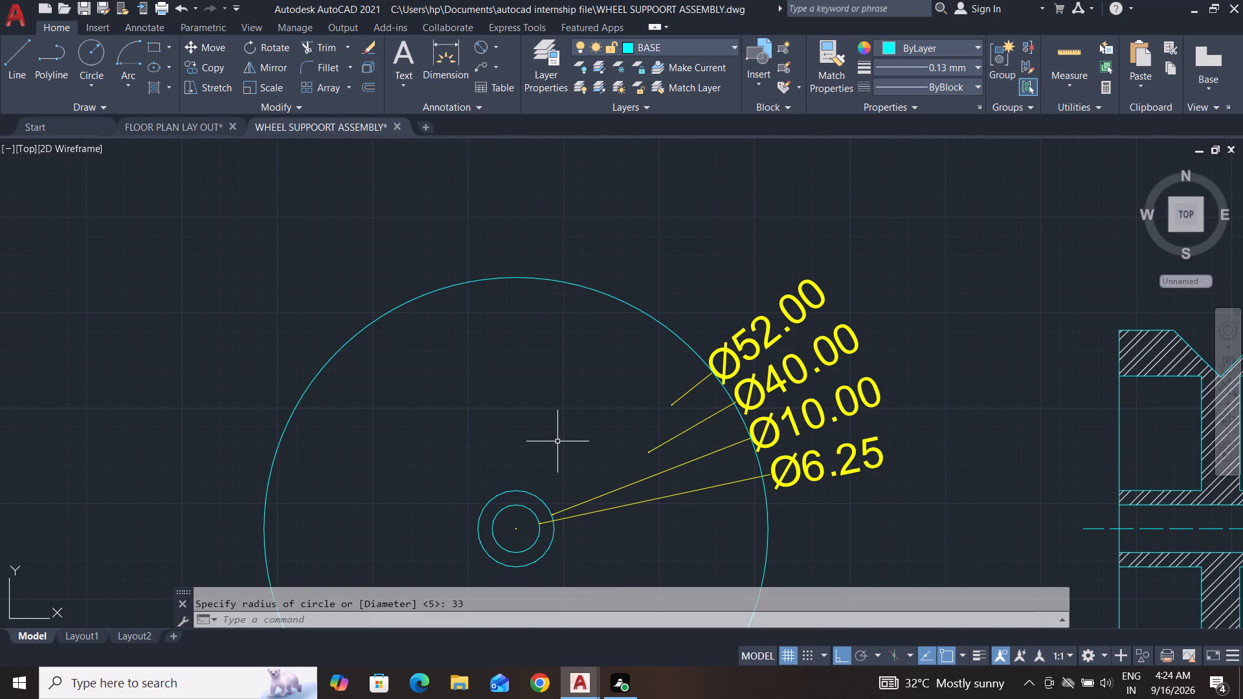
key(Escape)
key(Escape)
Delete the radius 33 circle from the wheel's front view.
click(634, 277)
click(478, 379)
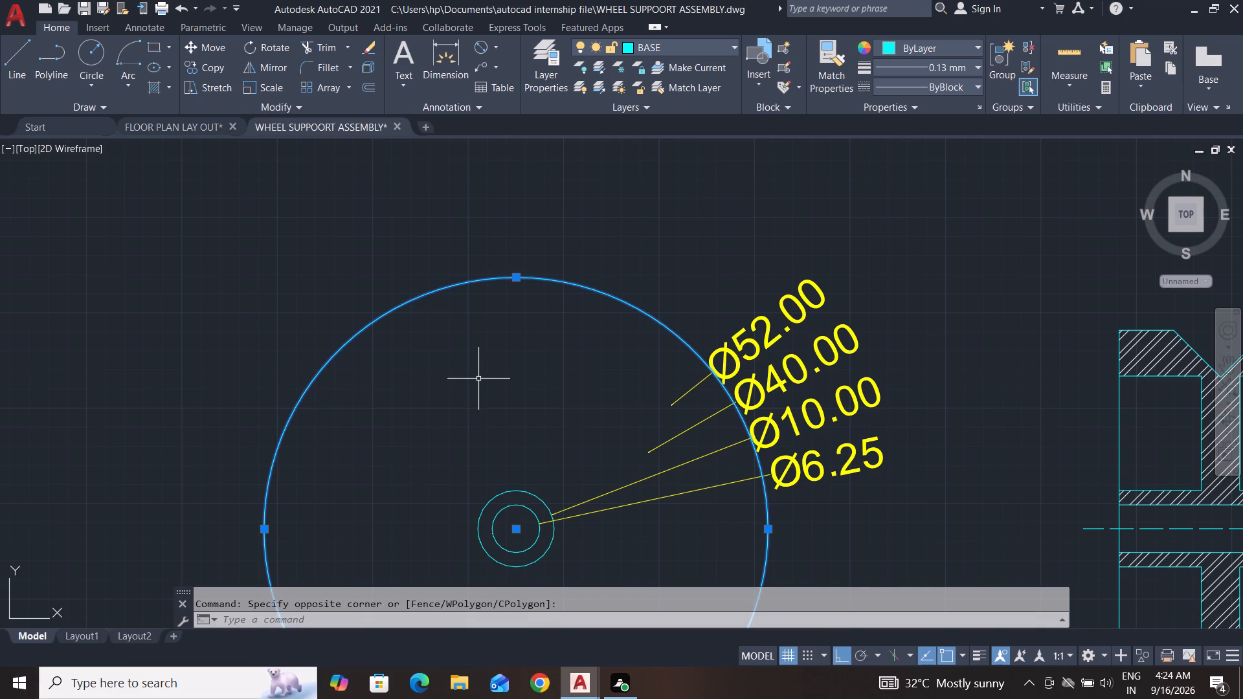
key(Delete)
key(Escape)
key(Escape)
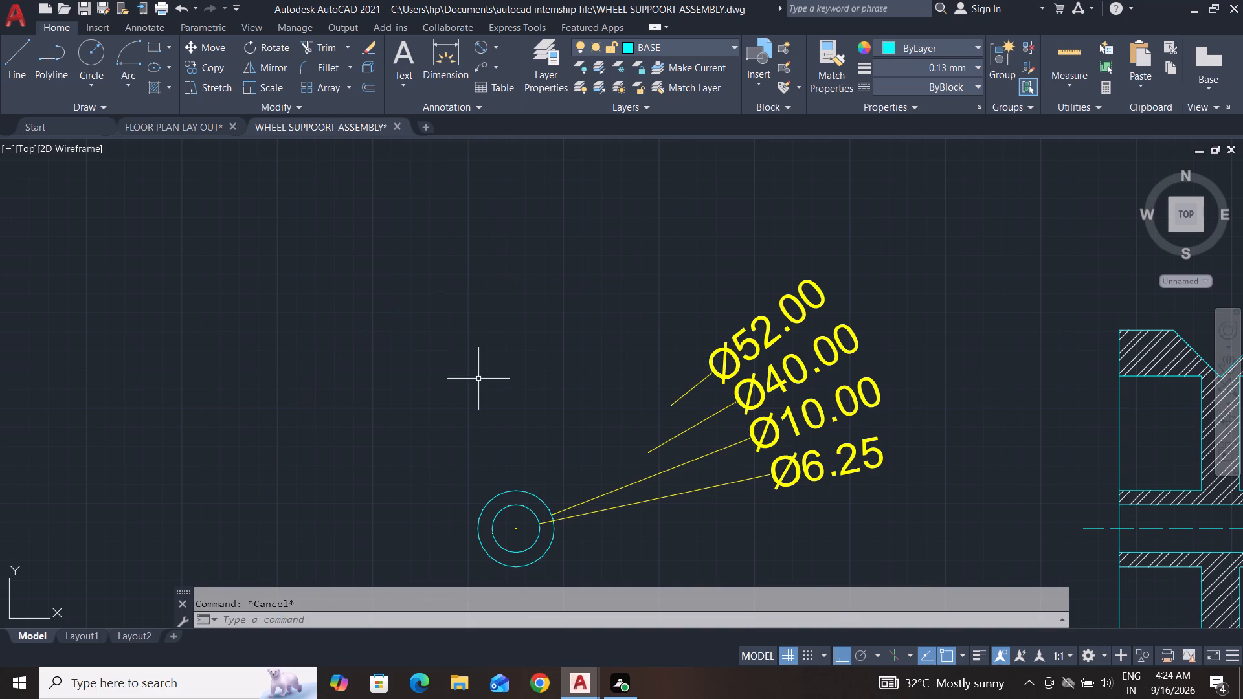
Draw a circle of radius 16.5 centred on the wheel's hub in the front view.
key(c)
key(Return)
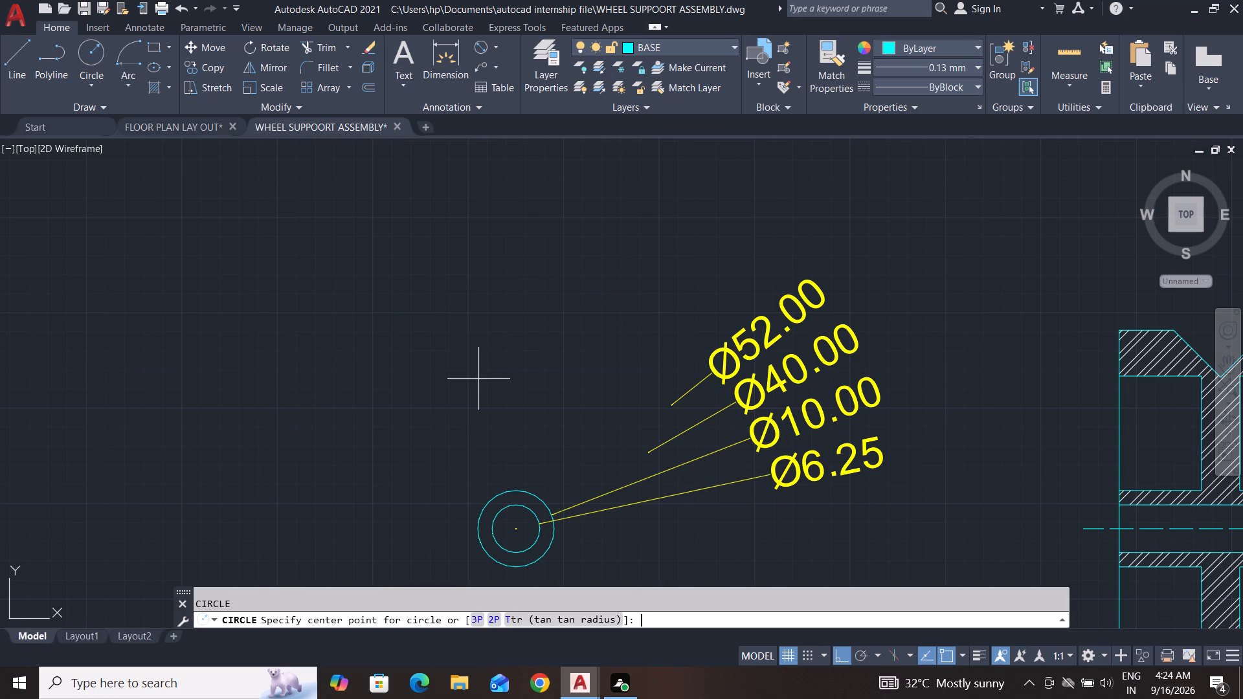
click(517, 527)
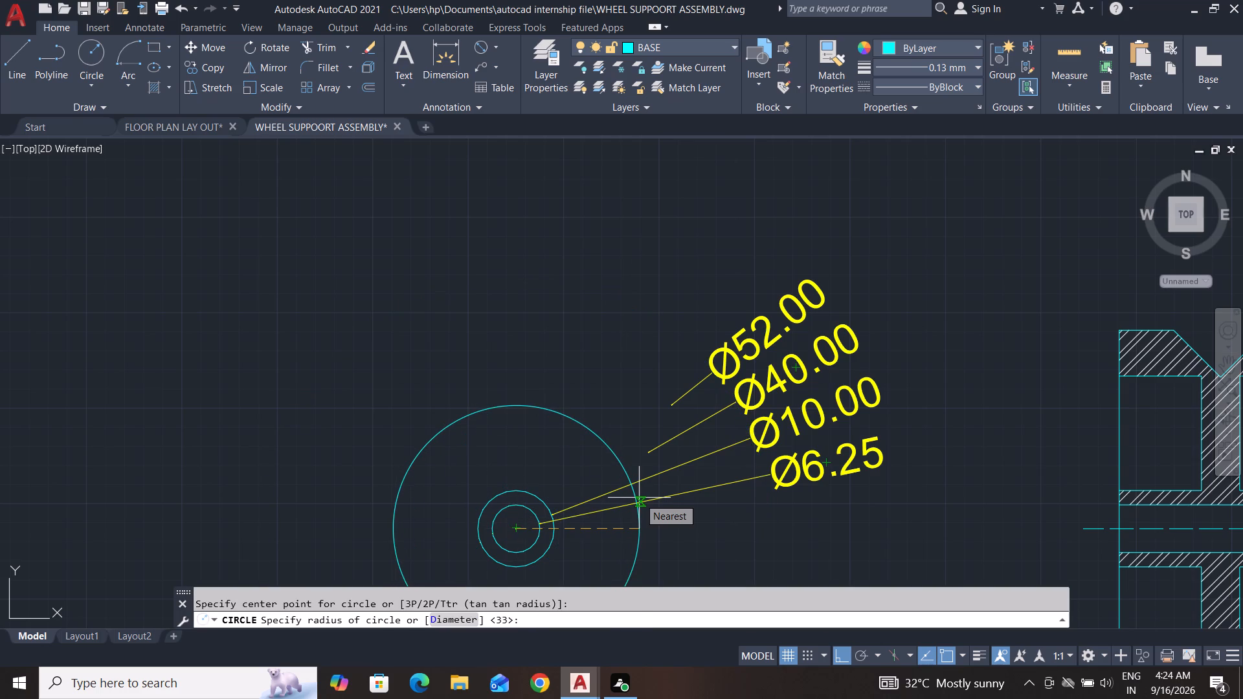
text(16.5)
key(Return)
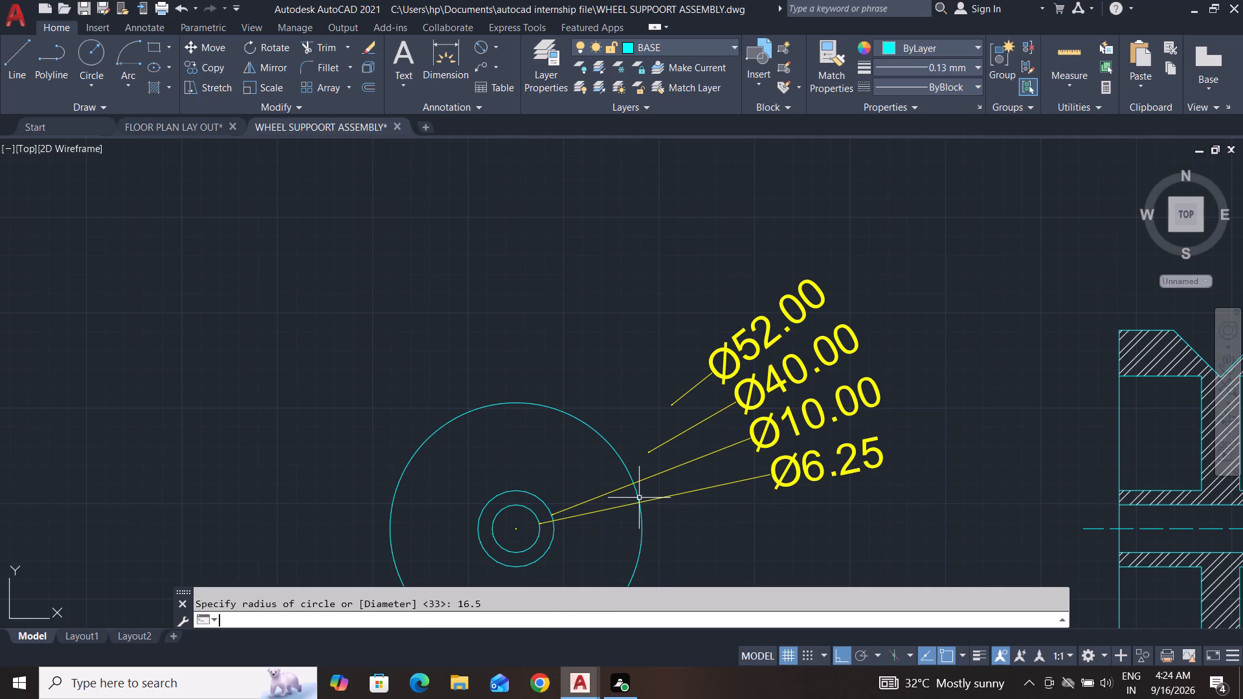
Delete the detached 52 and 40 diameter dimensions left from the wheel's removed circles.
click(736, 405)
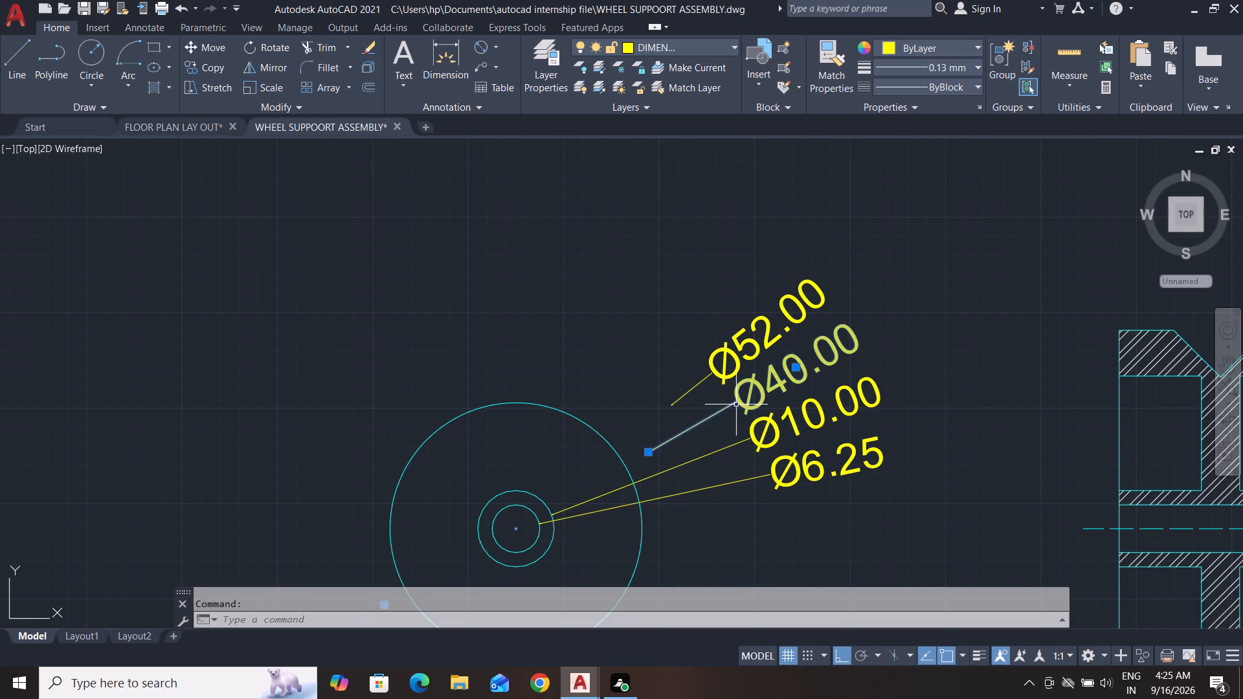
click(742, 348)
key(Delete)
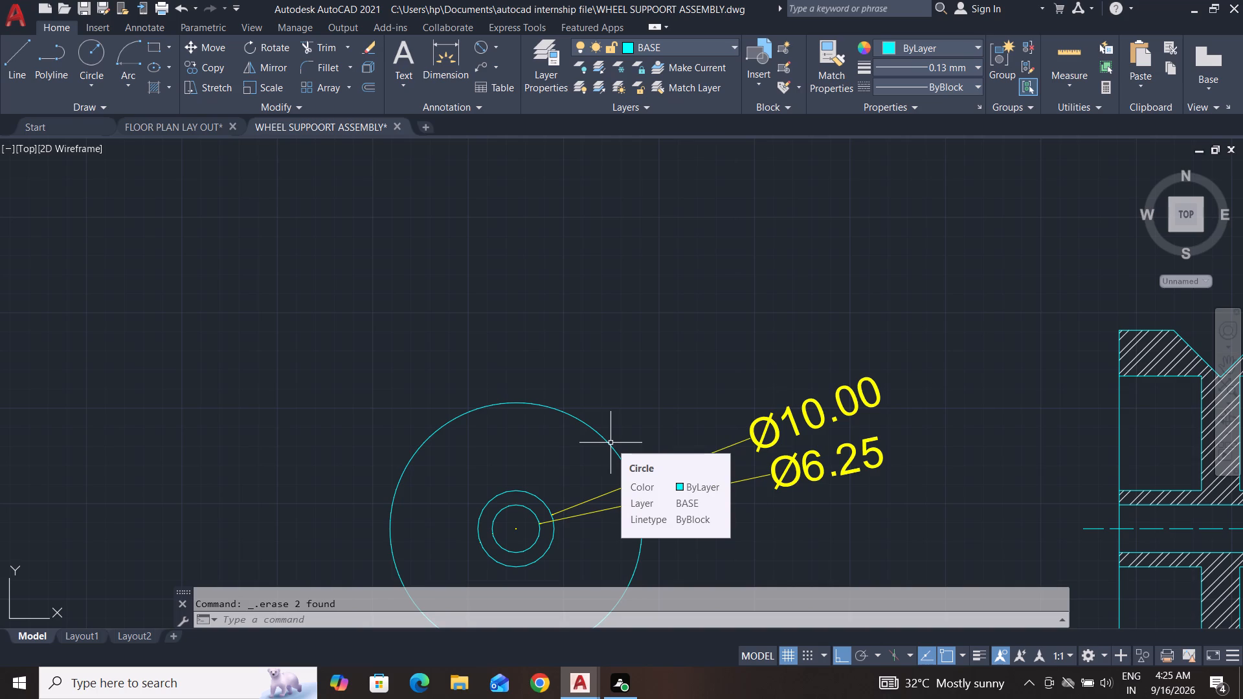
key(Escape)
key(Escape)
key(Escape)
key(Escape)
key(Escape)
key(Escape)
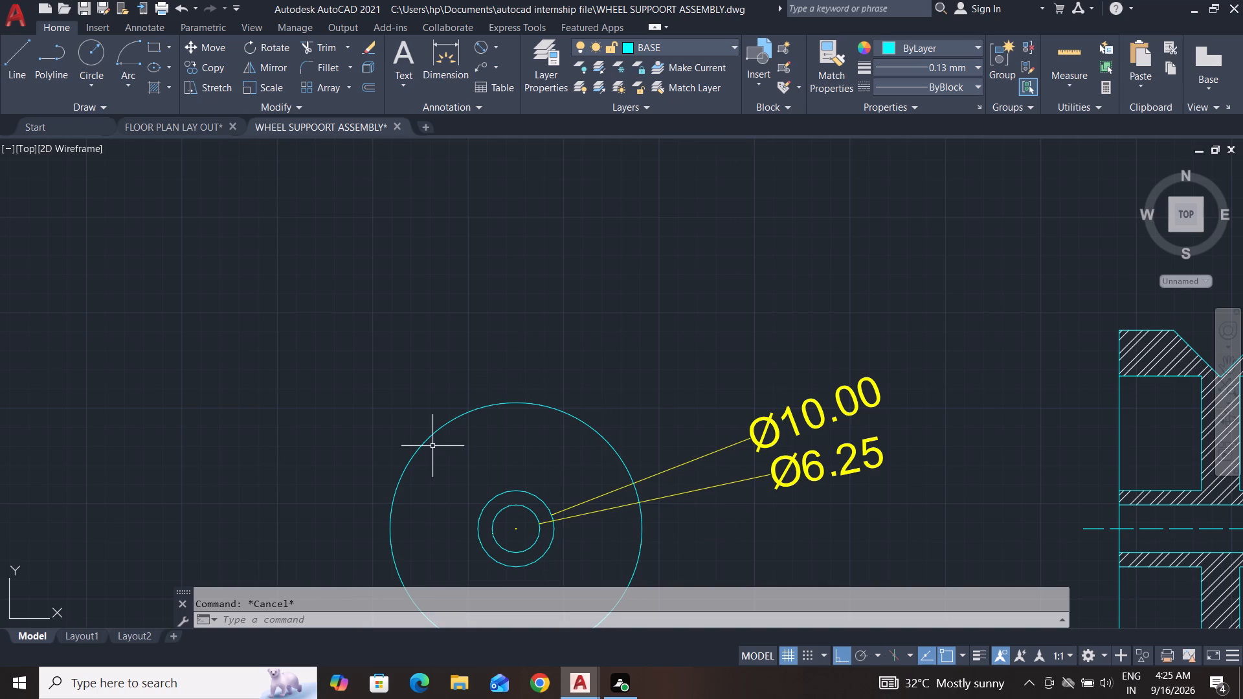
Draw the wheel's outer rim circle with radius 20, centred on the hub in the front view.
click(94, 53)
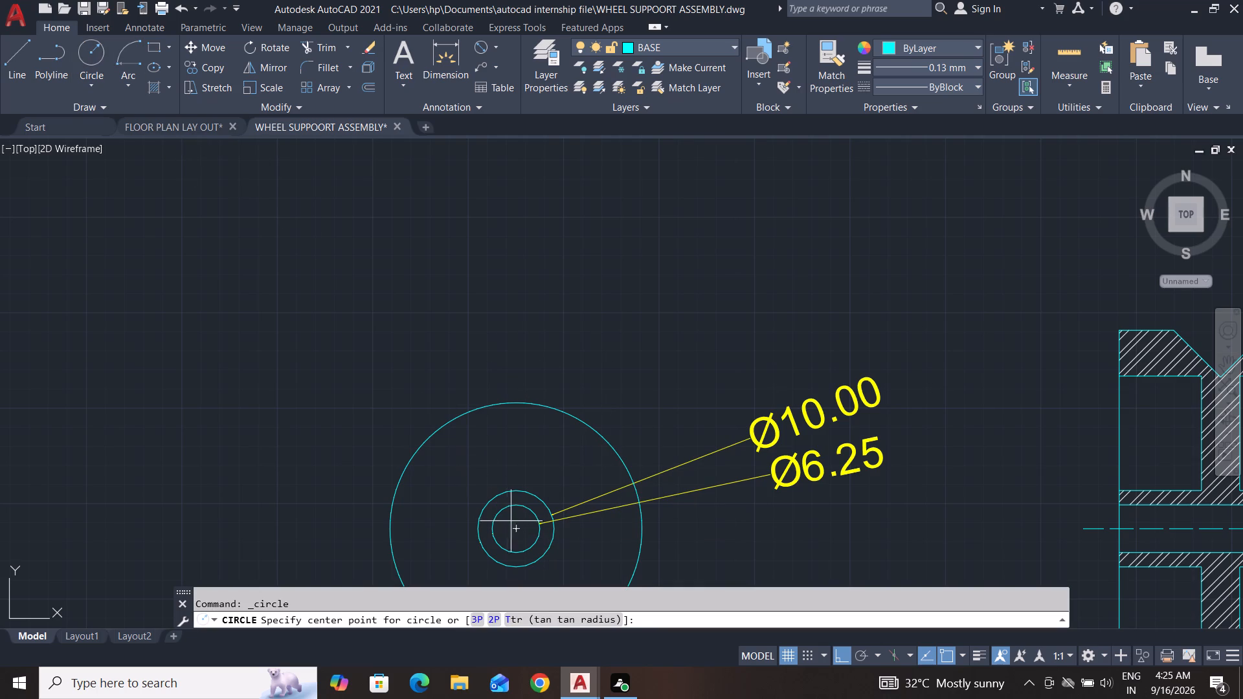
click(517, 527)
text(20)
key(Return)
key(Escape)
key(Escape)
key(Escape)
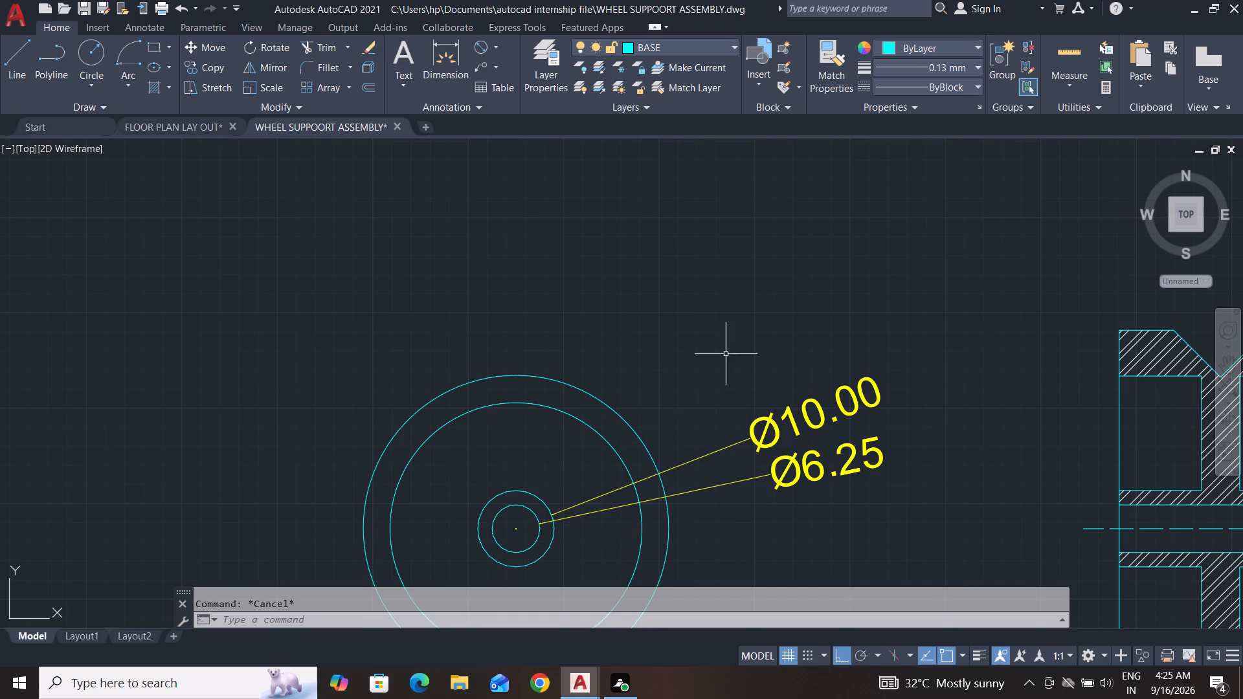
Add diameter dimensions to the radius 16.5 and radius 20 circles, stacking their text above the hub circle dimensions.
click(484, 48)
click(618, 458)
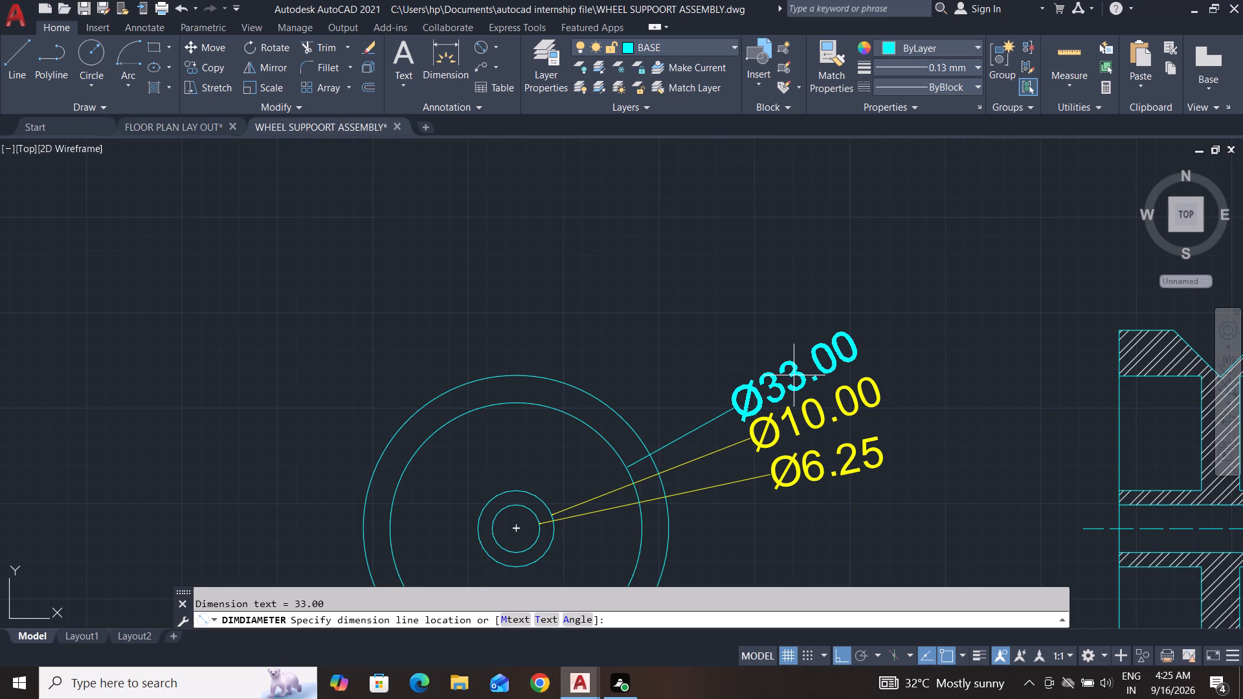
click(794, 375)
key(space)
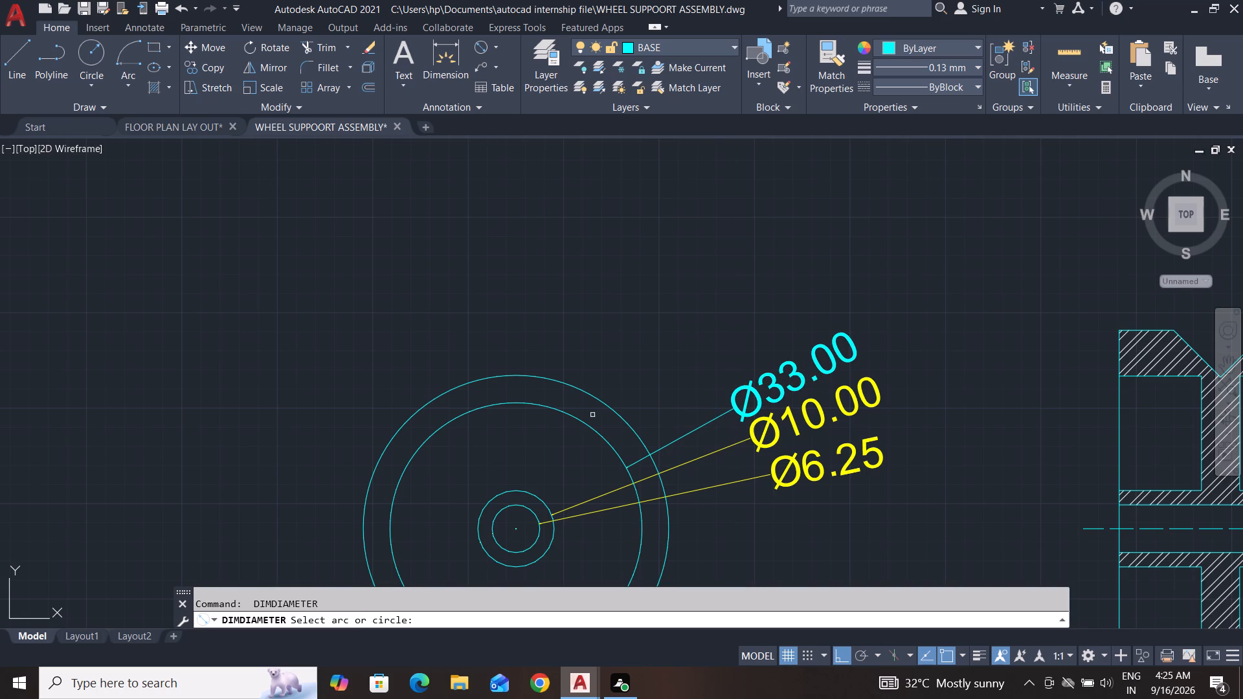
click(627, 419)
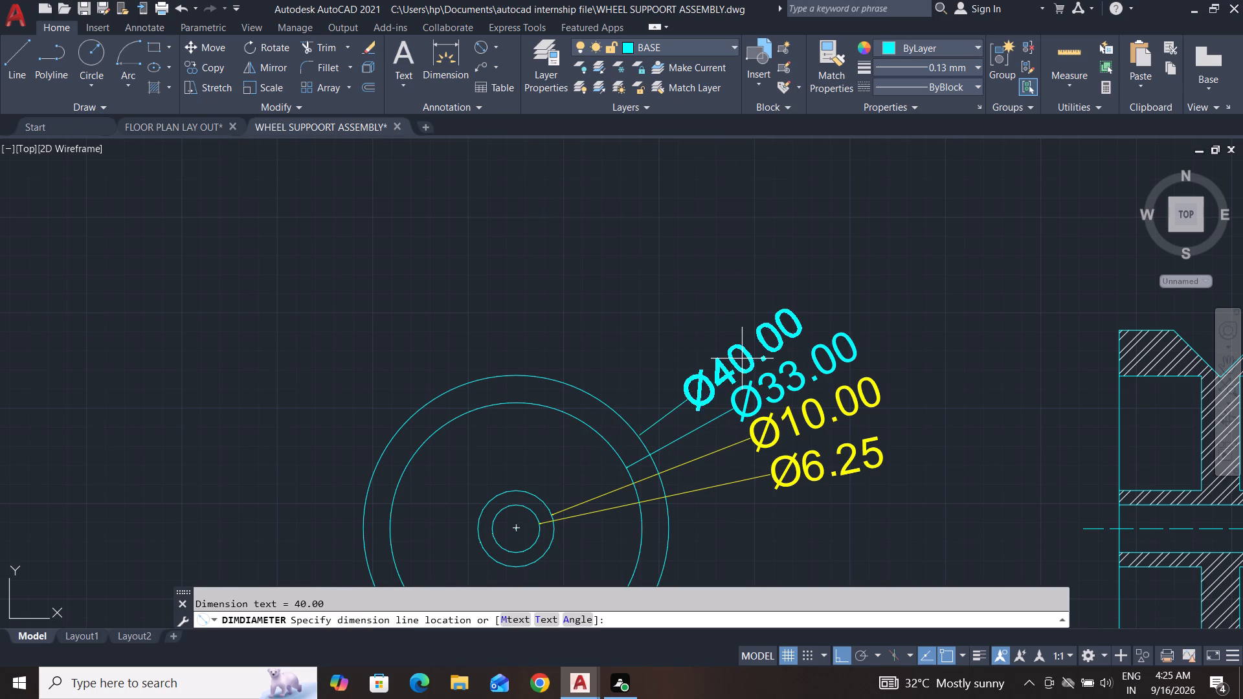
click(768, 338)
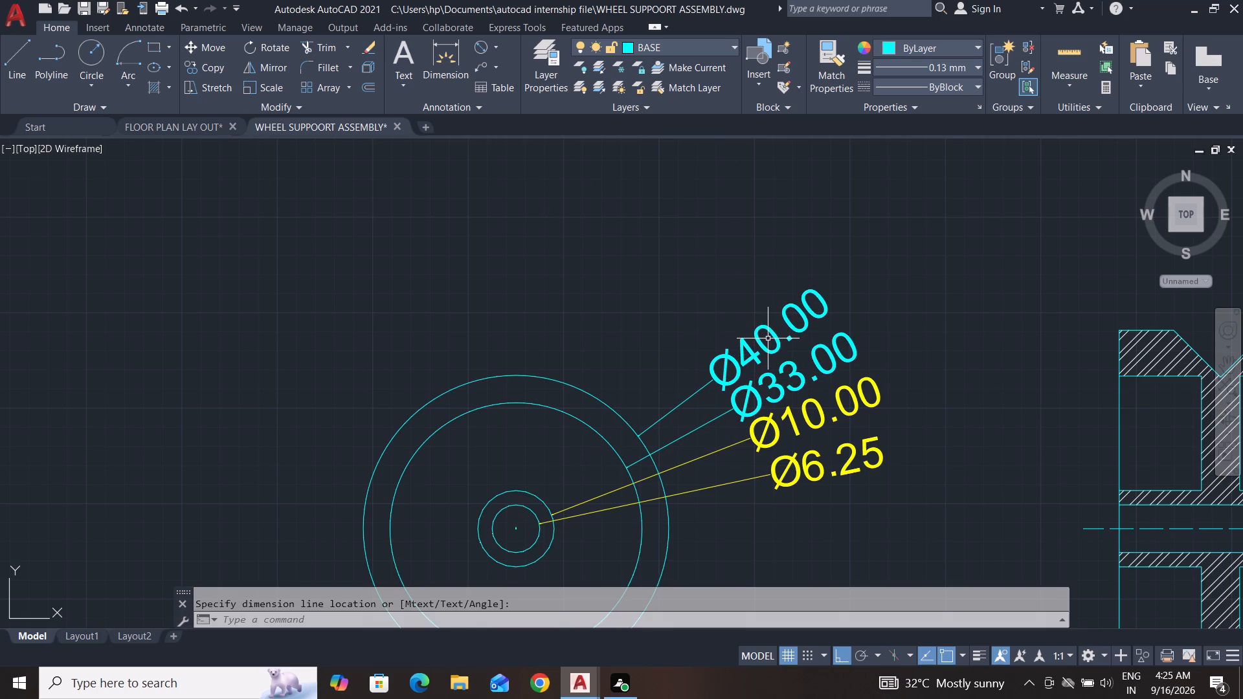
key(Escape)
key(Escape)
key(Escape)
Move the wheel's two new cyan diameter dimensions to the DIMENSION layer.
click(904, 266)
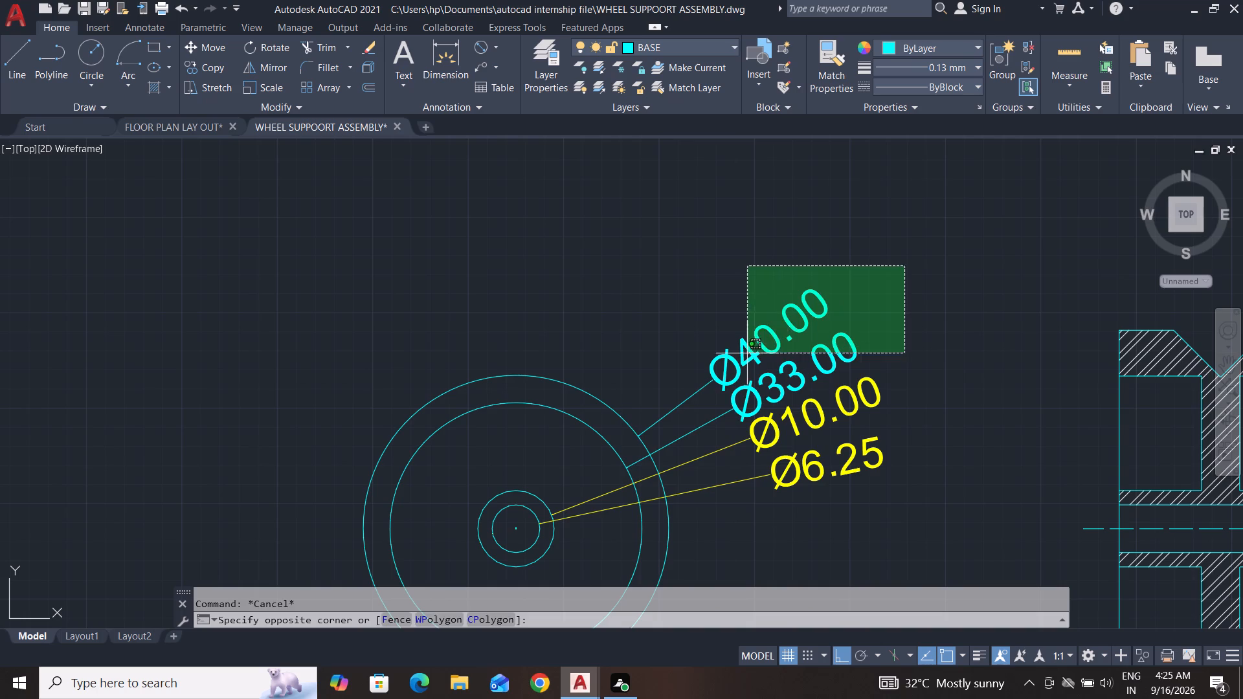
click(746, 354)
click(708, 46)
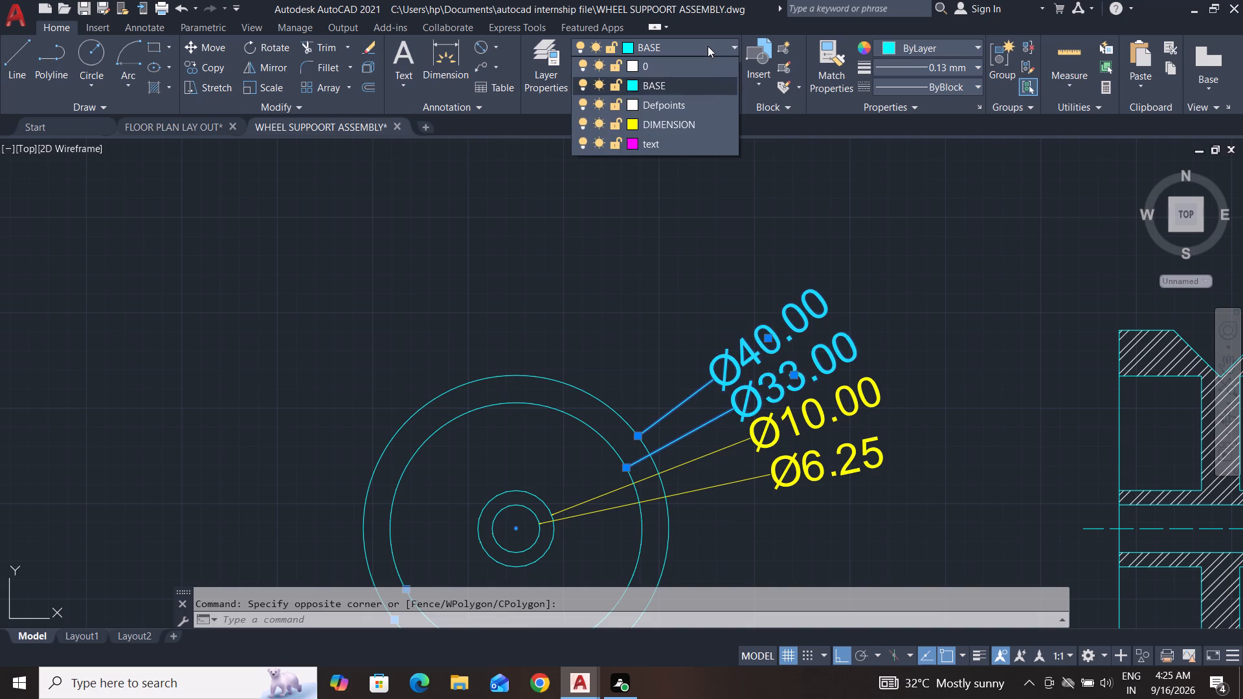
click(681, 129)
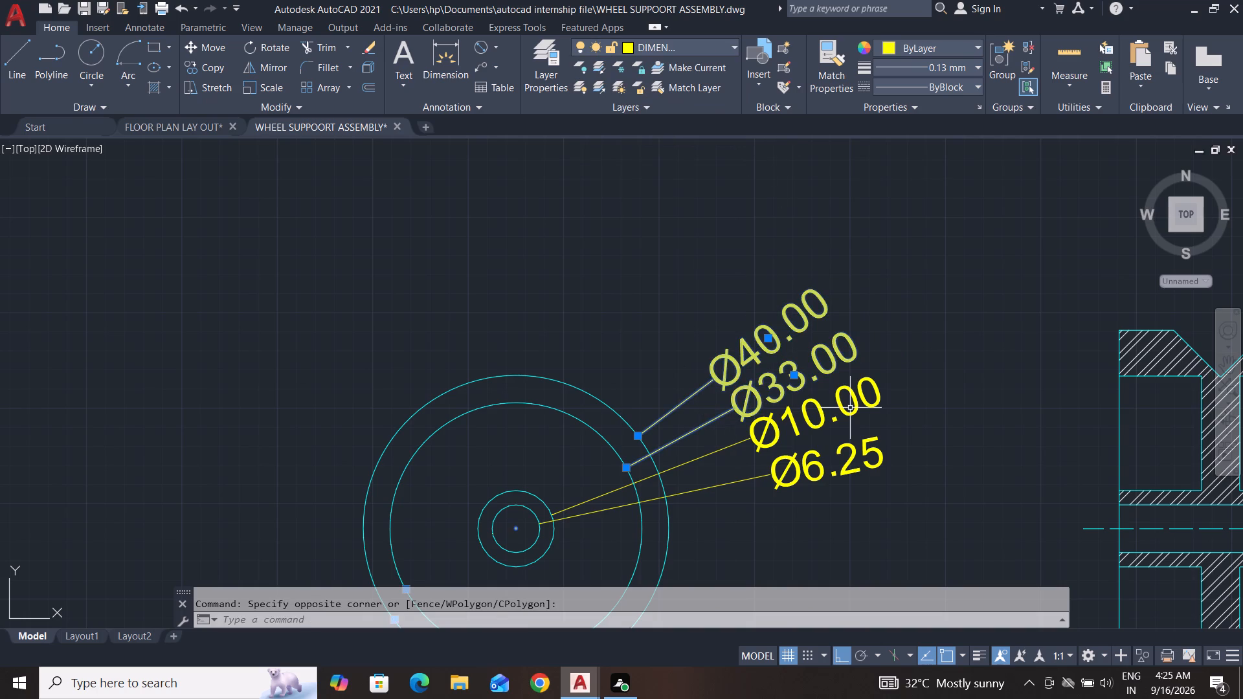
key(Escape)
key(Escape)
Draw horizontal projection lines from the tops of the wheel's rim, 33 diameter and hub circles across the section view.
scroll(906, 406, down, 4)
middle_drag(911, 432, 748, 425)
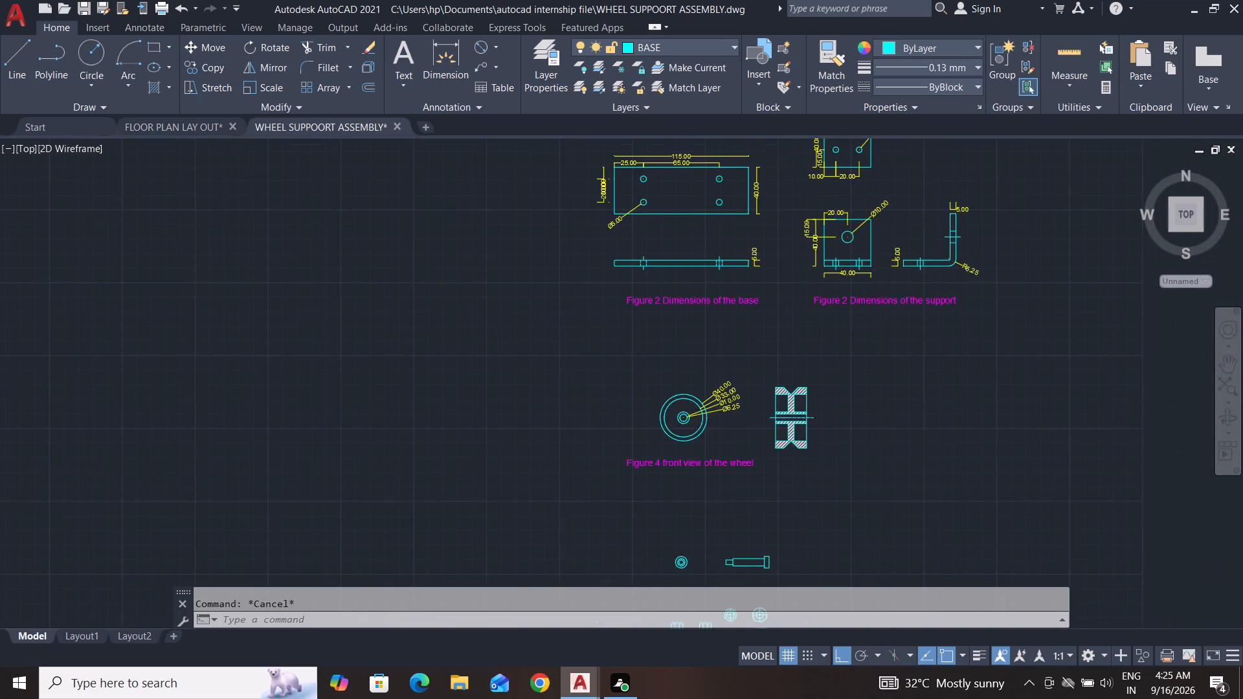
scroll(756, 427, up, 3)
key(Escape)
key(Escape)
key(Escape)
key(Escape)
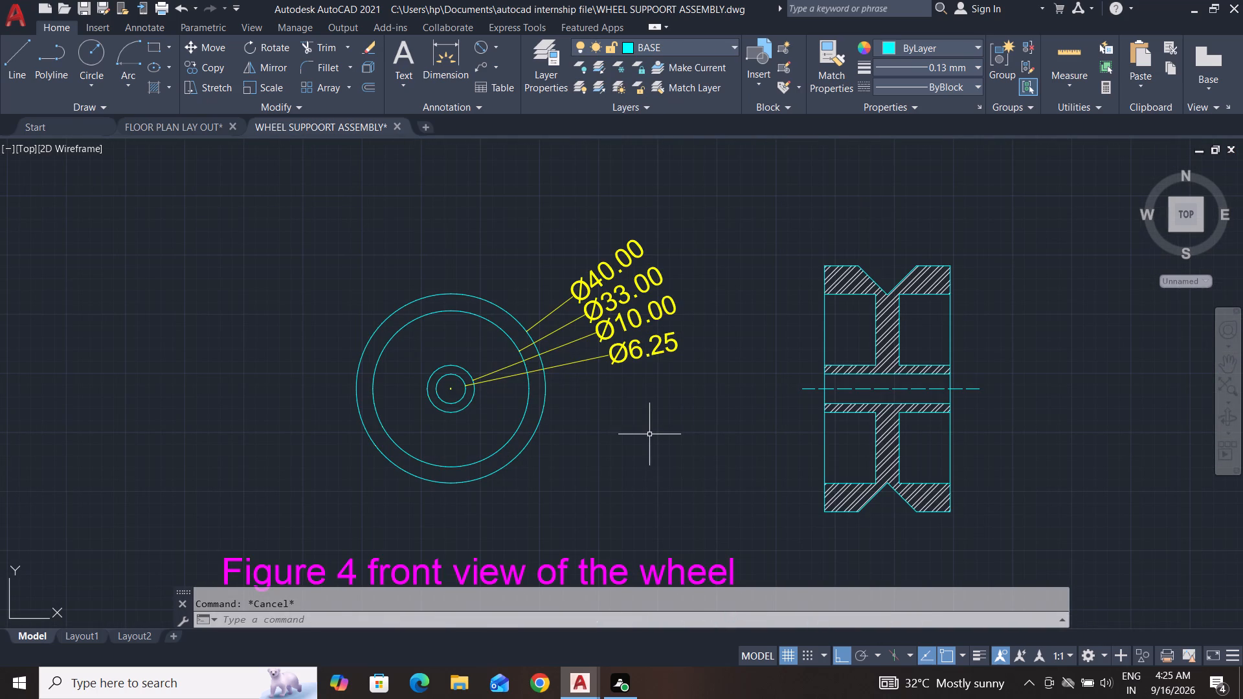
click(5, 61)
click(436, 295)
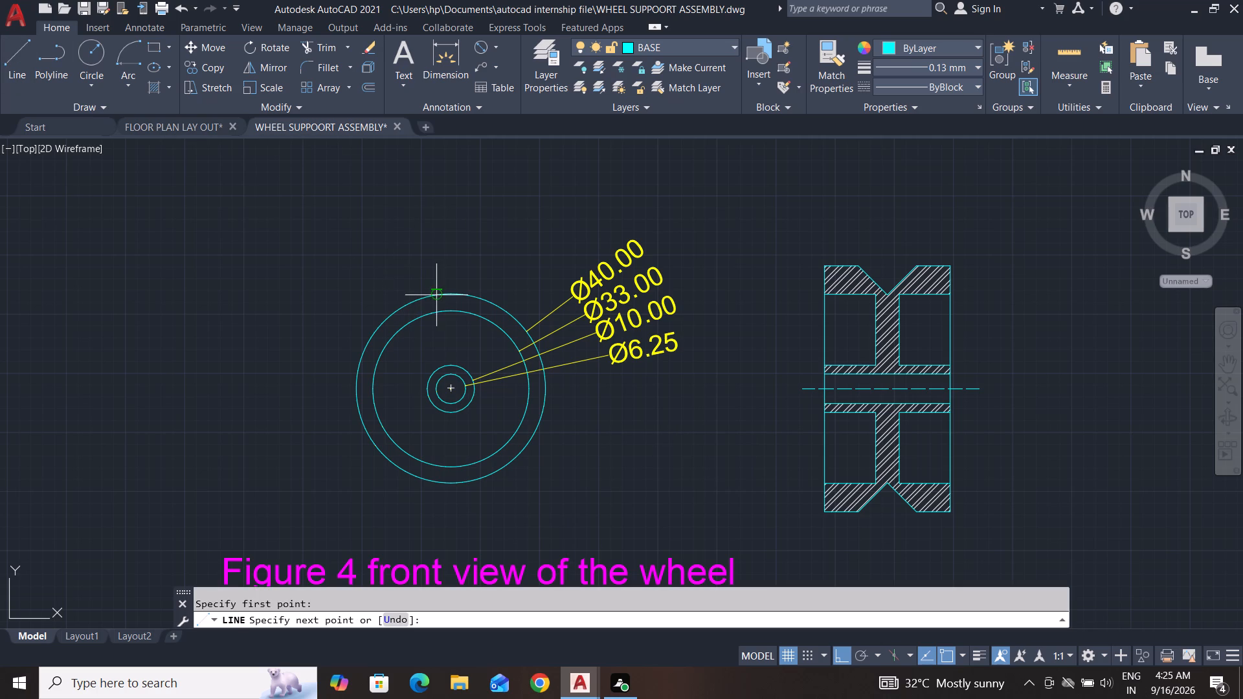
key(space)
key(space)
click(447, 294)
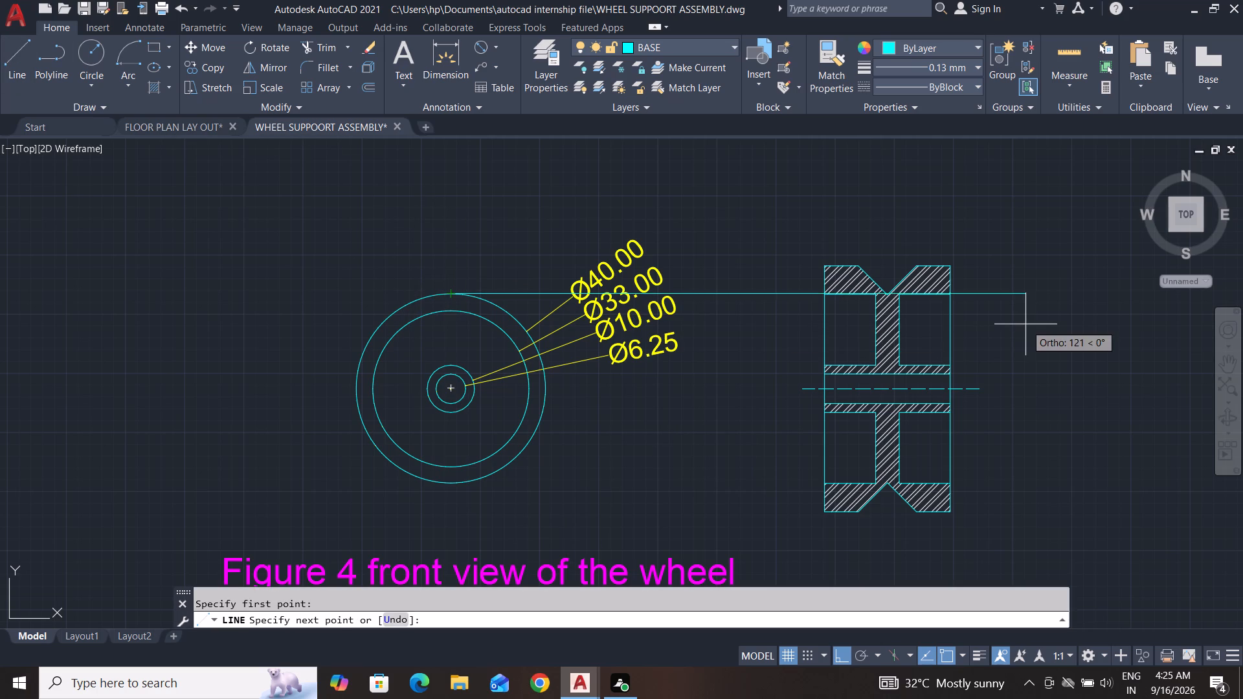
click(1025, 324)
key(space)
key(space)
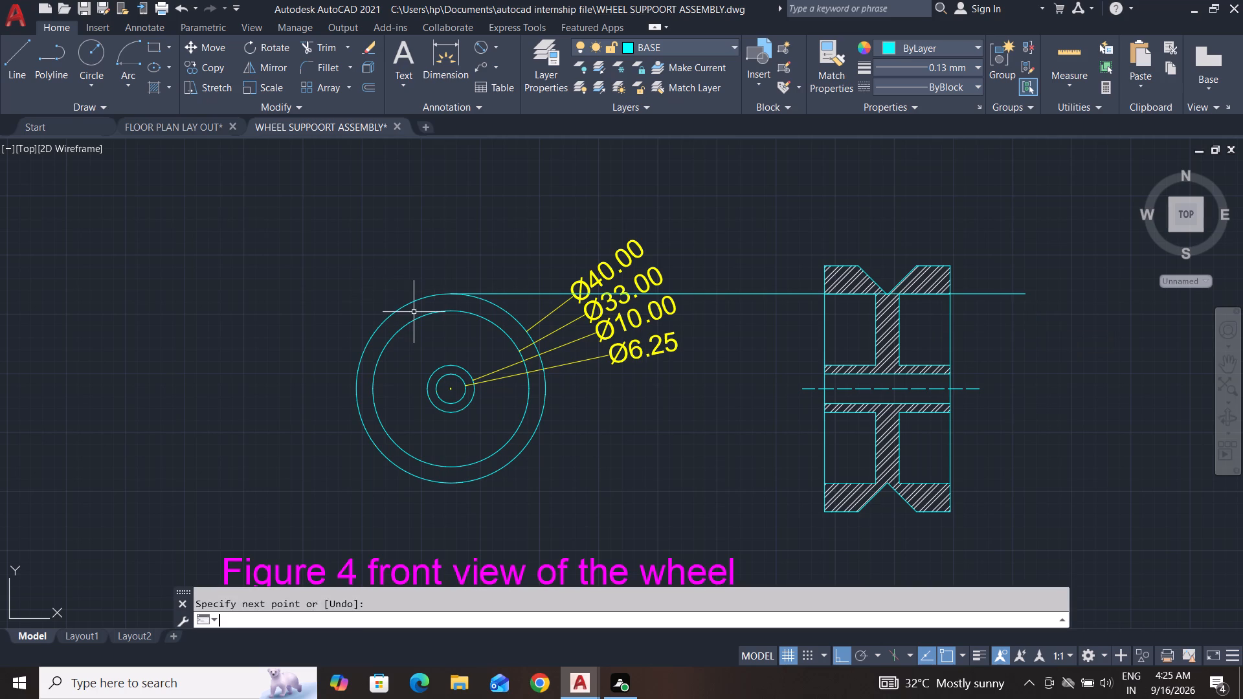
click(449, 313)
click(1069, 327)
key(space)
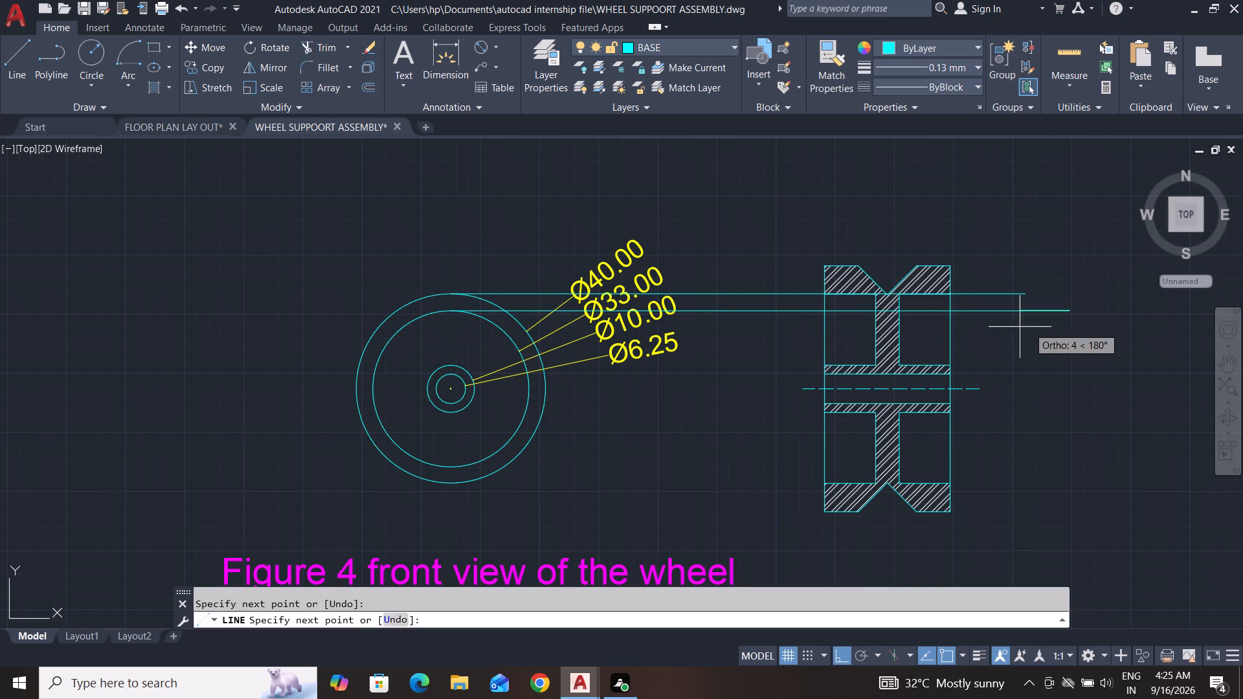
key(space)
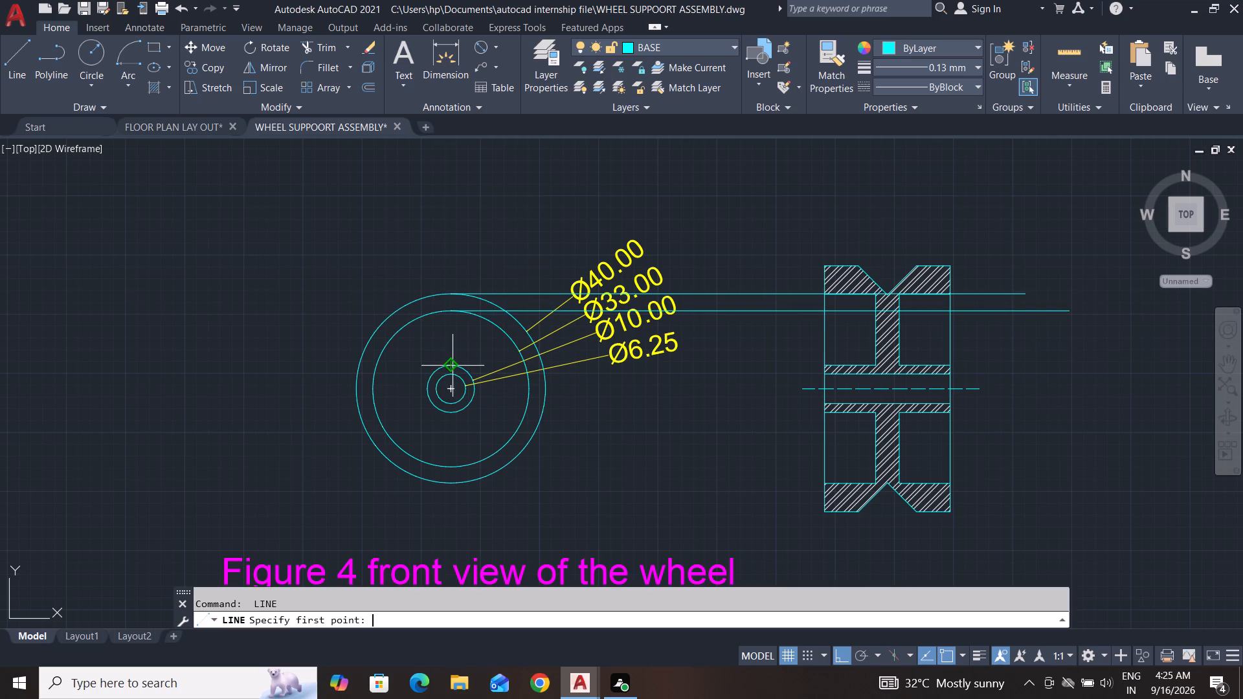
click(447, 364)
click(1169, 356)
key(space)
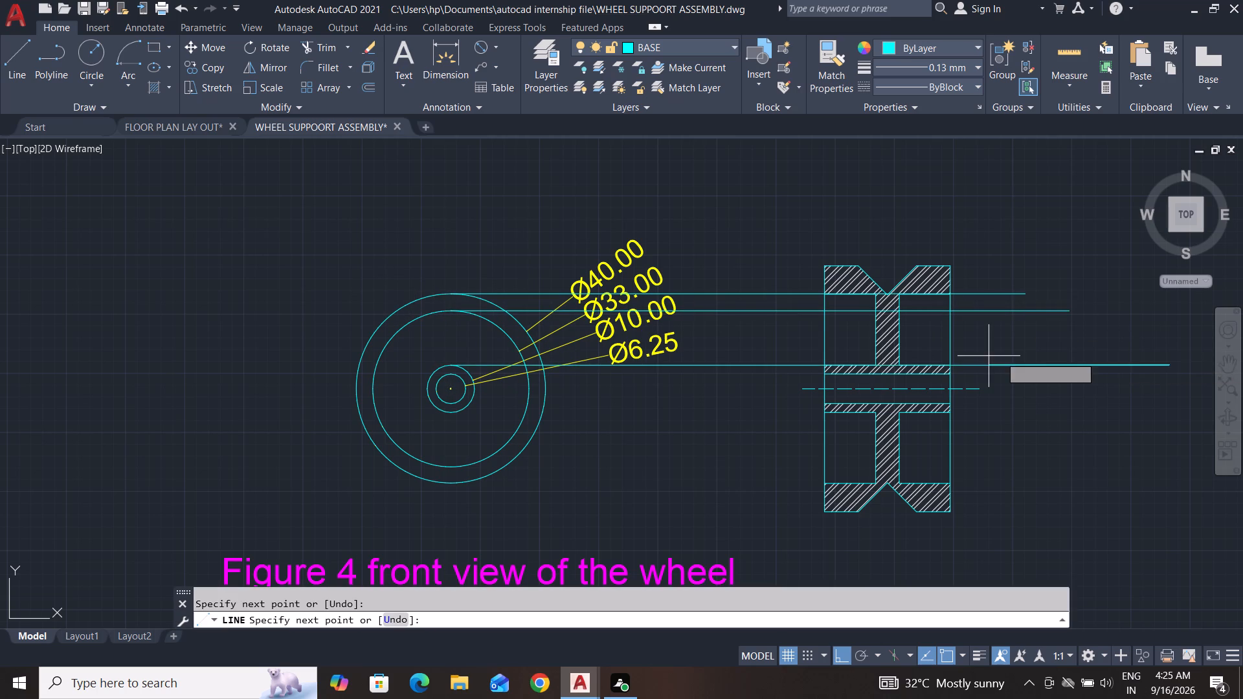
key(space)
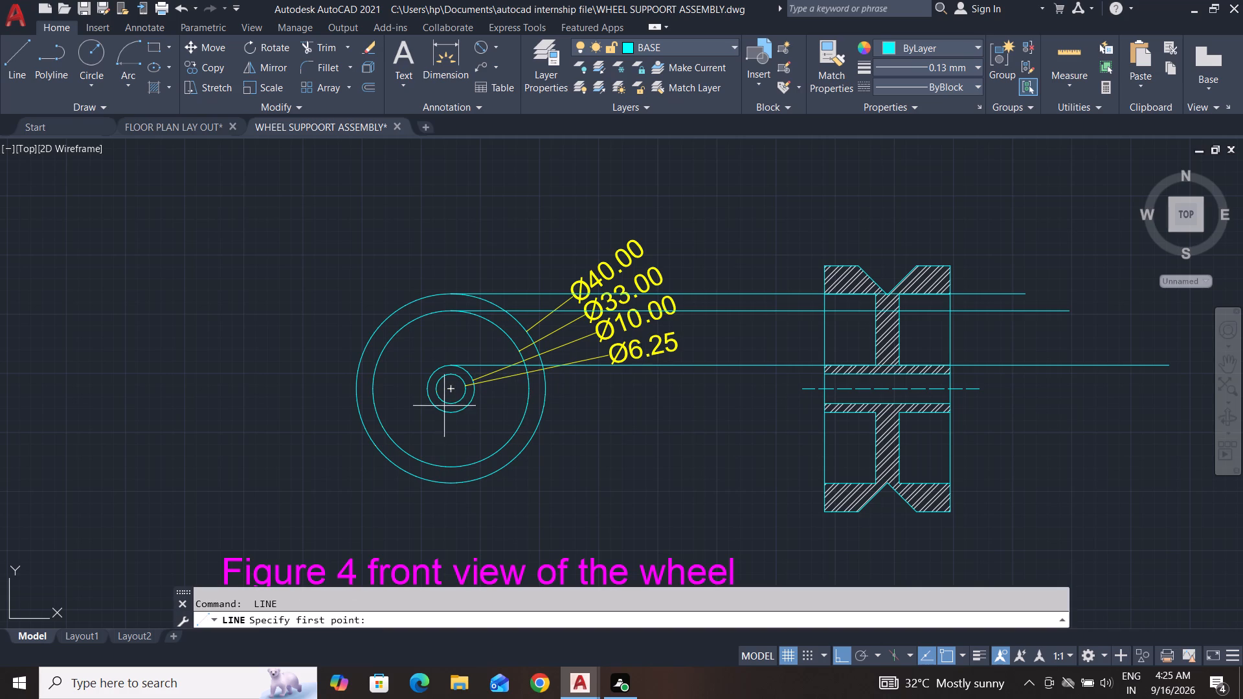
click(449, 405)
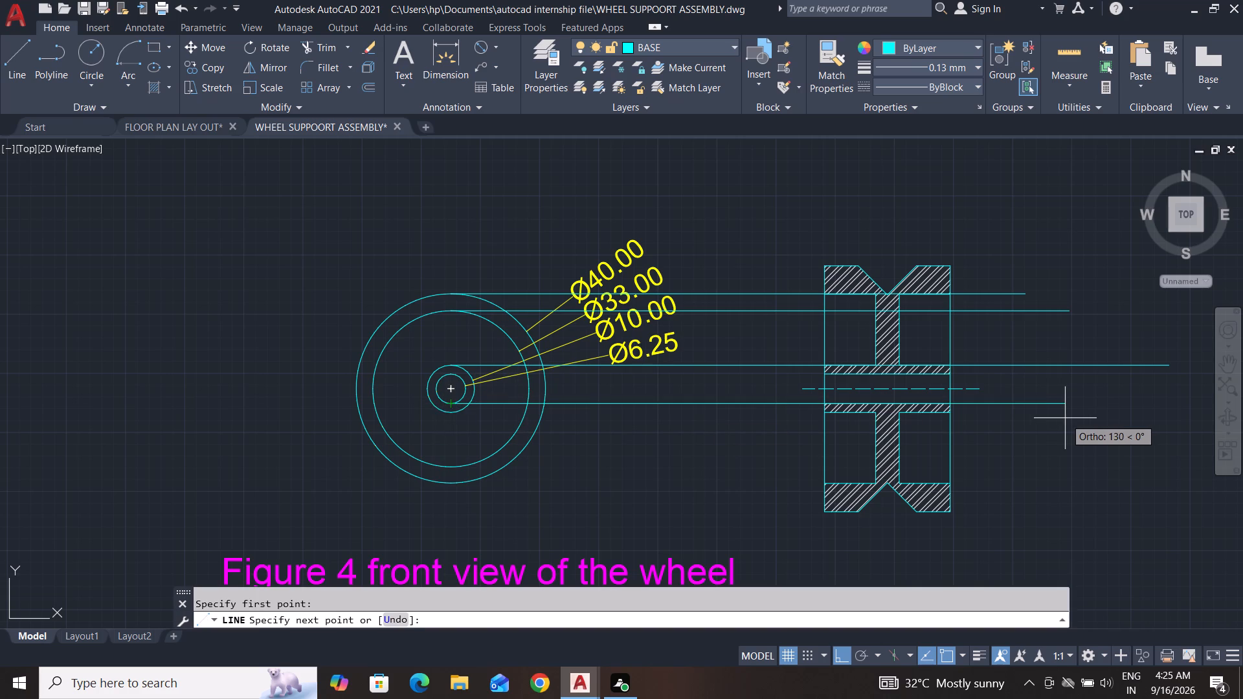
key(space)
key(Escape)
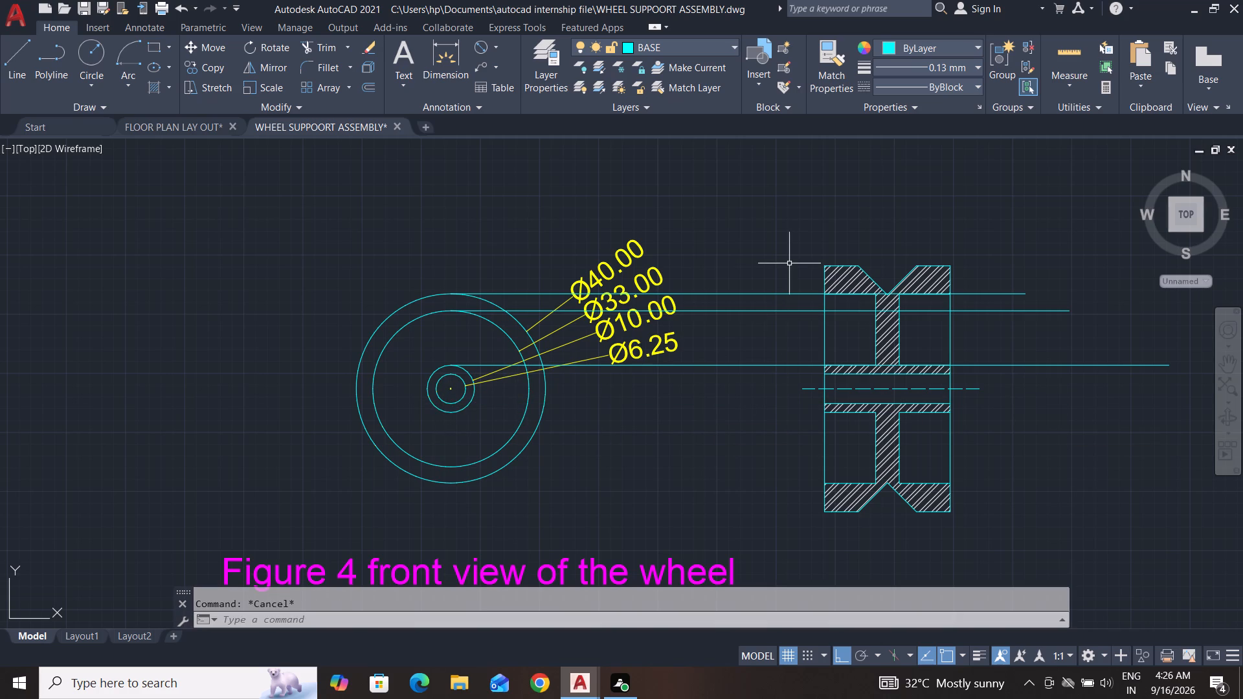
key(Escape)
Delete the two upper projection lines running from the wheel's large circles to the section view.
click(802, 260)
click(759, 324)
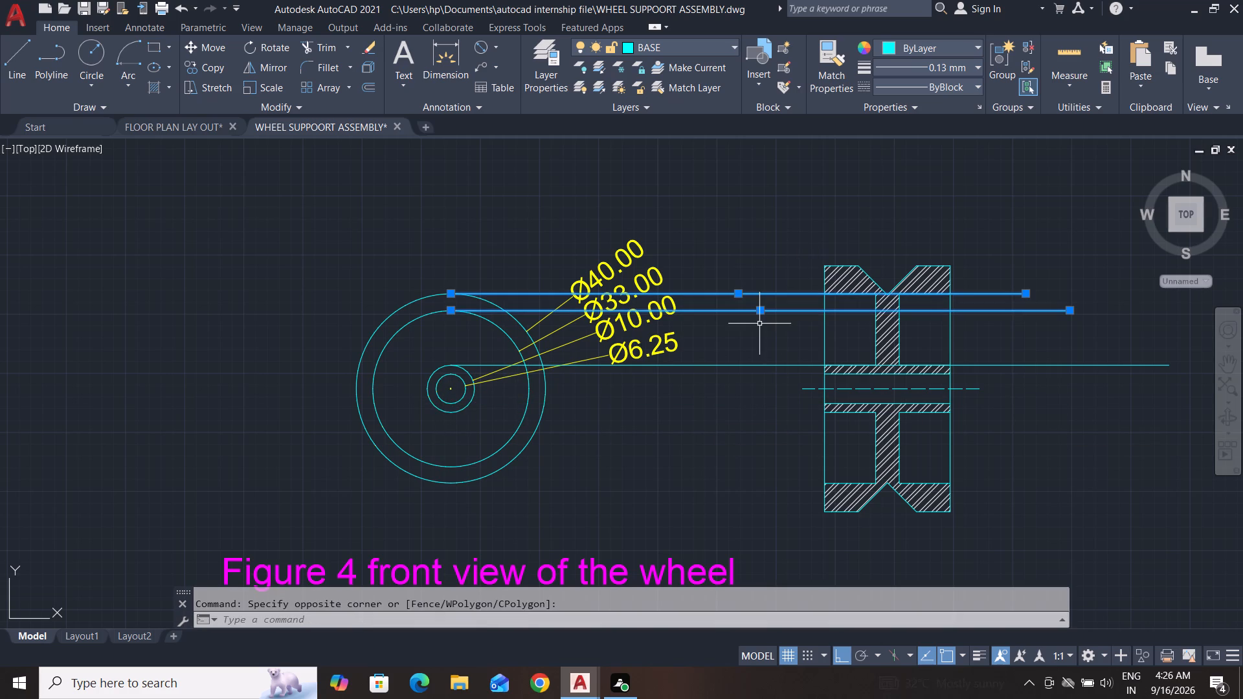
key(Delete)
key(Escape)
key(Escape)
Delete the hatching from the wheel's section view.
click(887, 335)
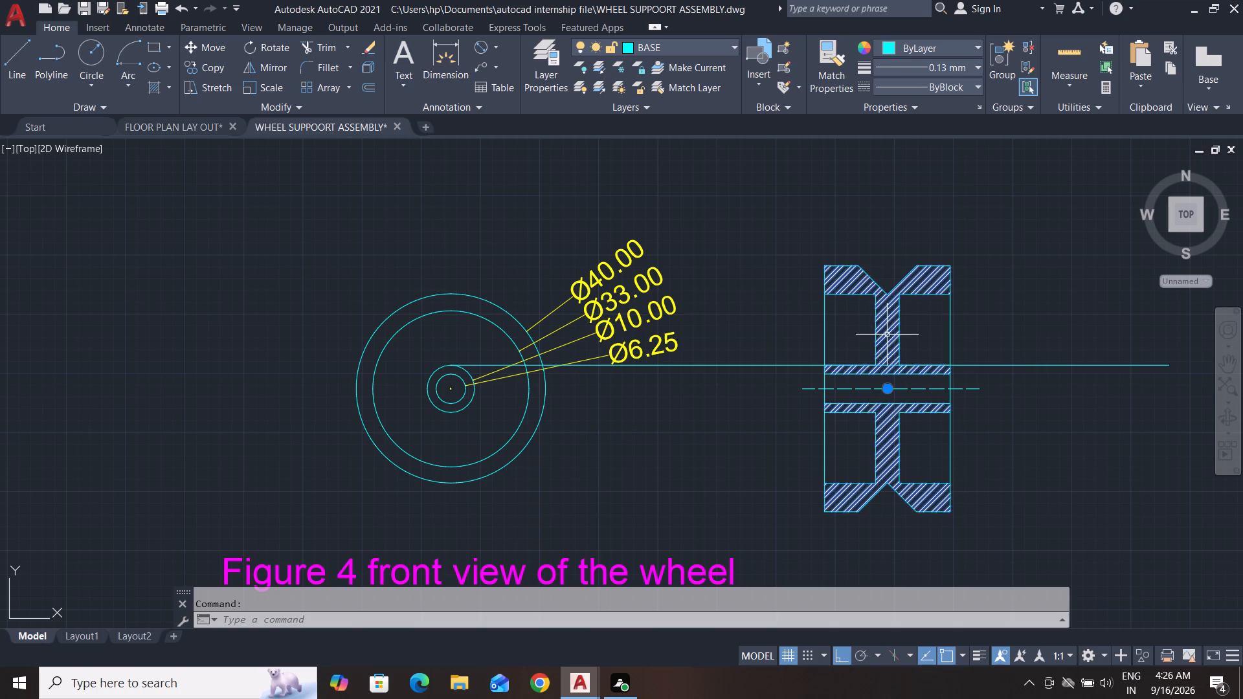
key(Delete)
key(Escape)
key(Escape)
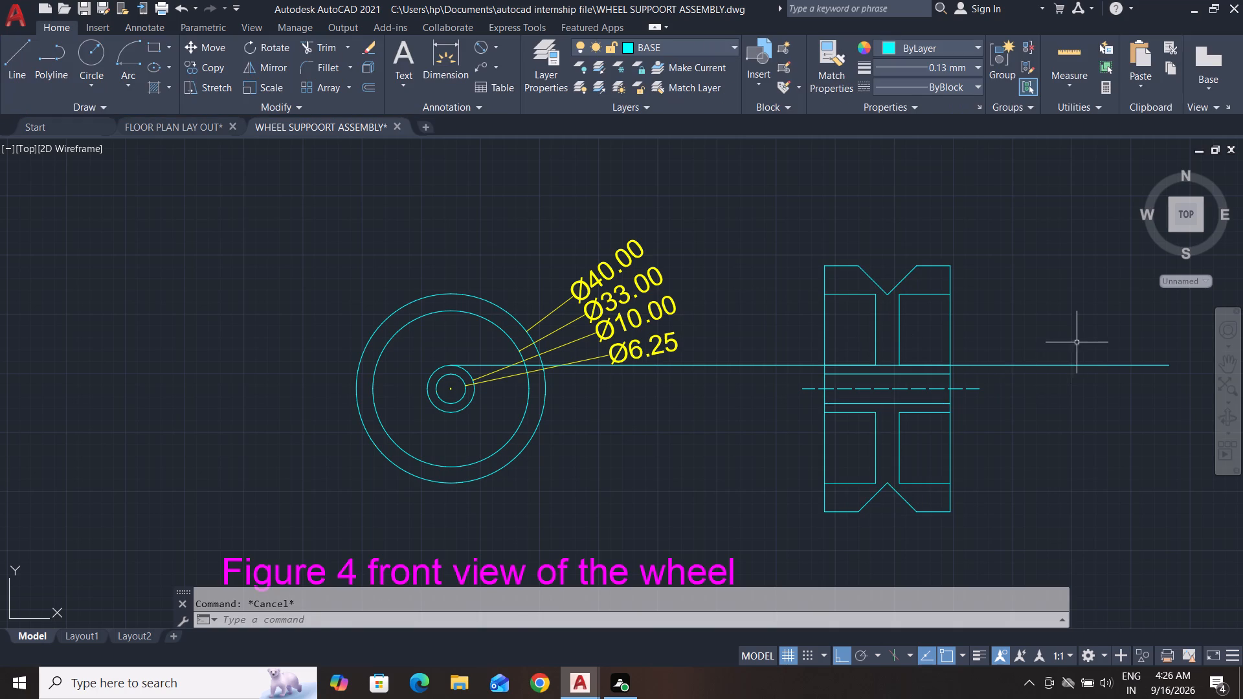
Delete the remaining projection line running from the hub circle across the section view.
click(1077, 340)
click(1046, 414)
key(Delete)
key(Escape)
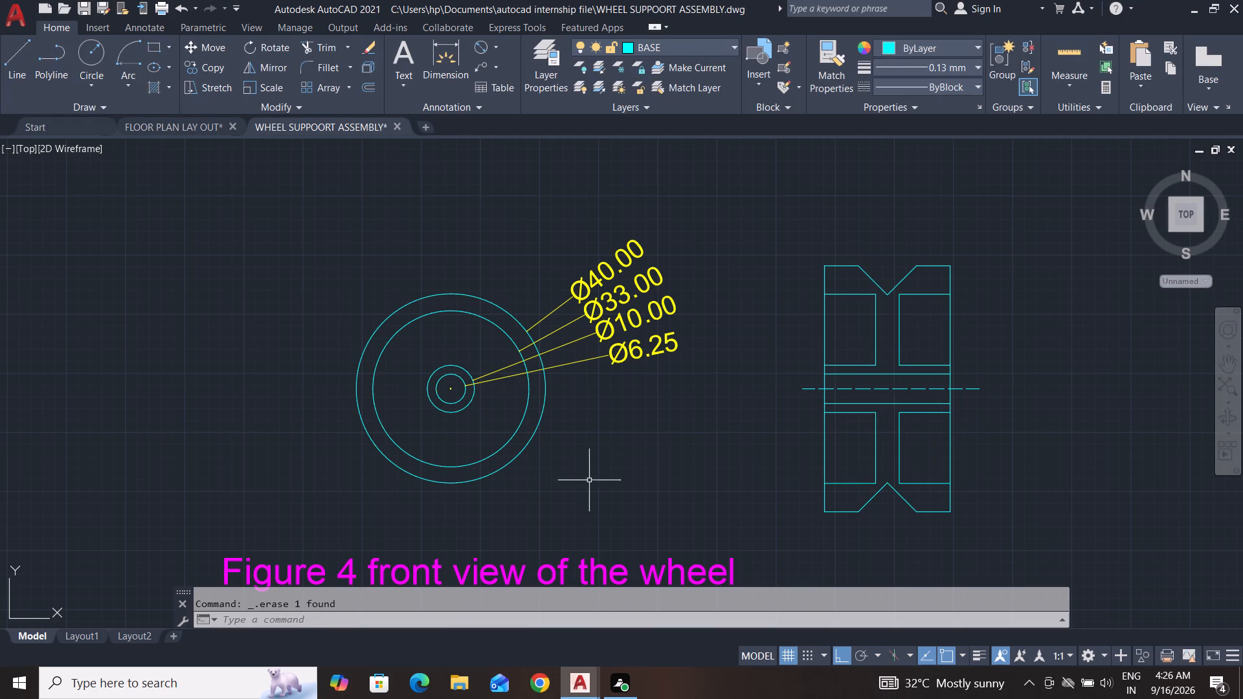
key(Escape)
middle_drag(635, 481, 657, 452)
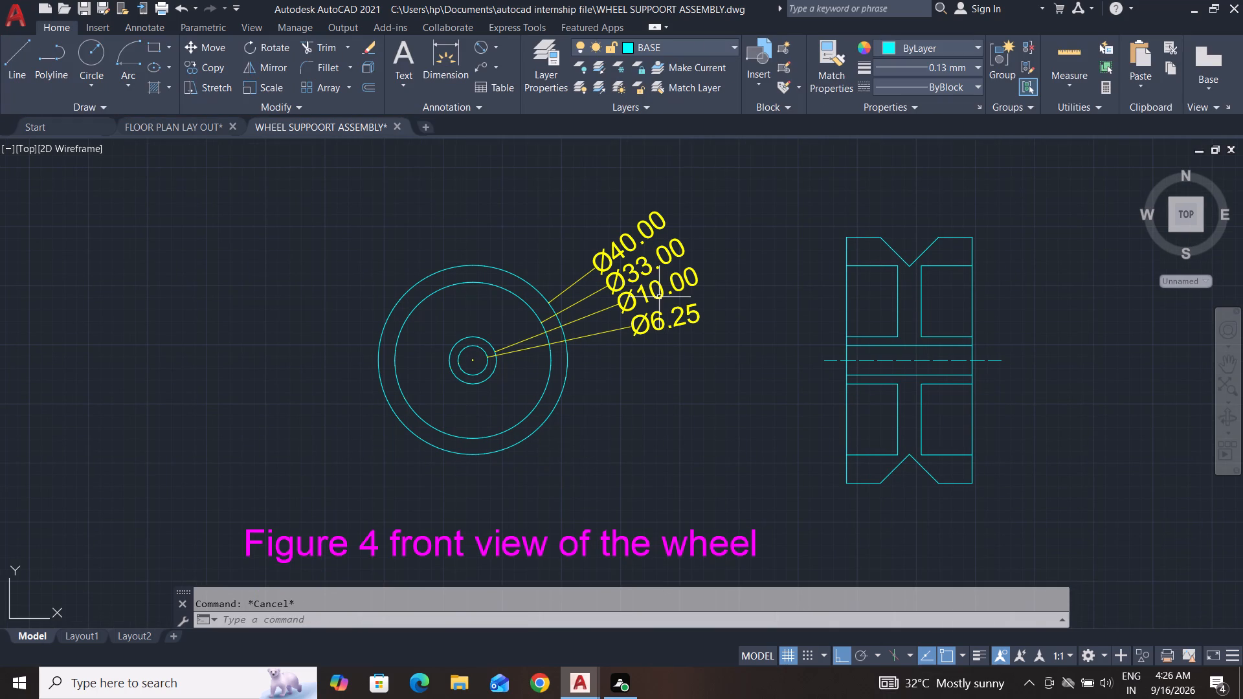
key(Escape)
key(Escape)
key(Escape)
Draw a horizontal projection line from the top of the wheel's 33 diameter circle across the section view.
key(Escape)
key(Escape)
key(Escape)
key(Escape)
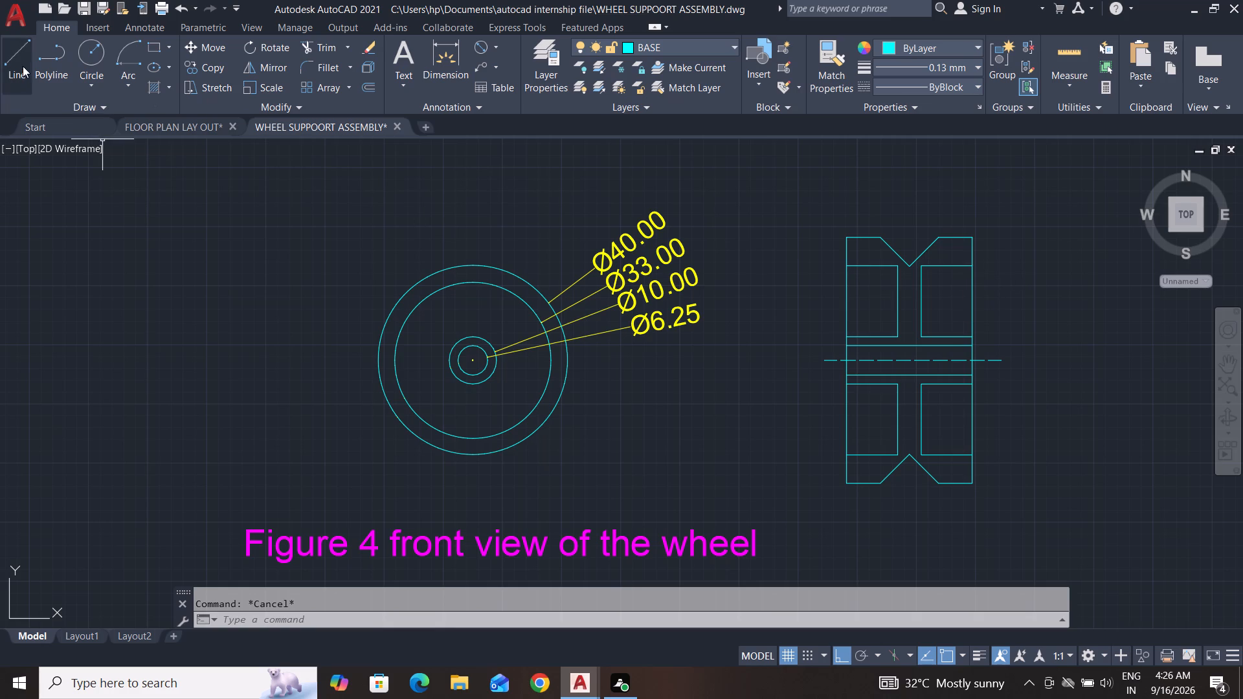
click(23, 66)
click(473, 282)
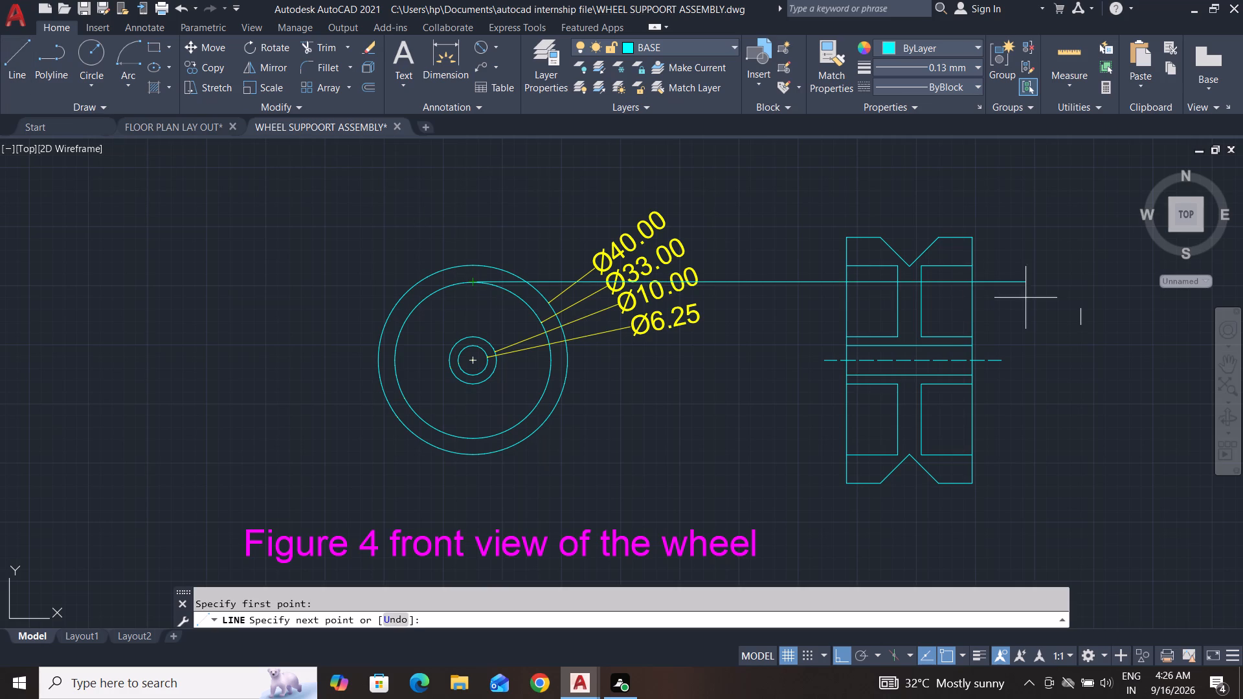
click(1092, 304)
key(space)
key(Escape)
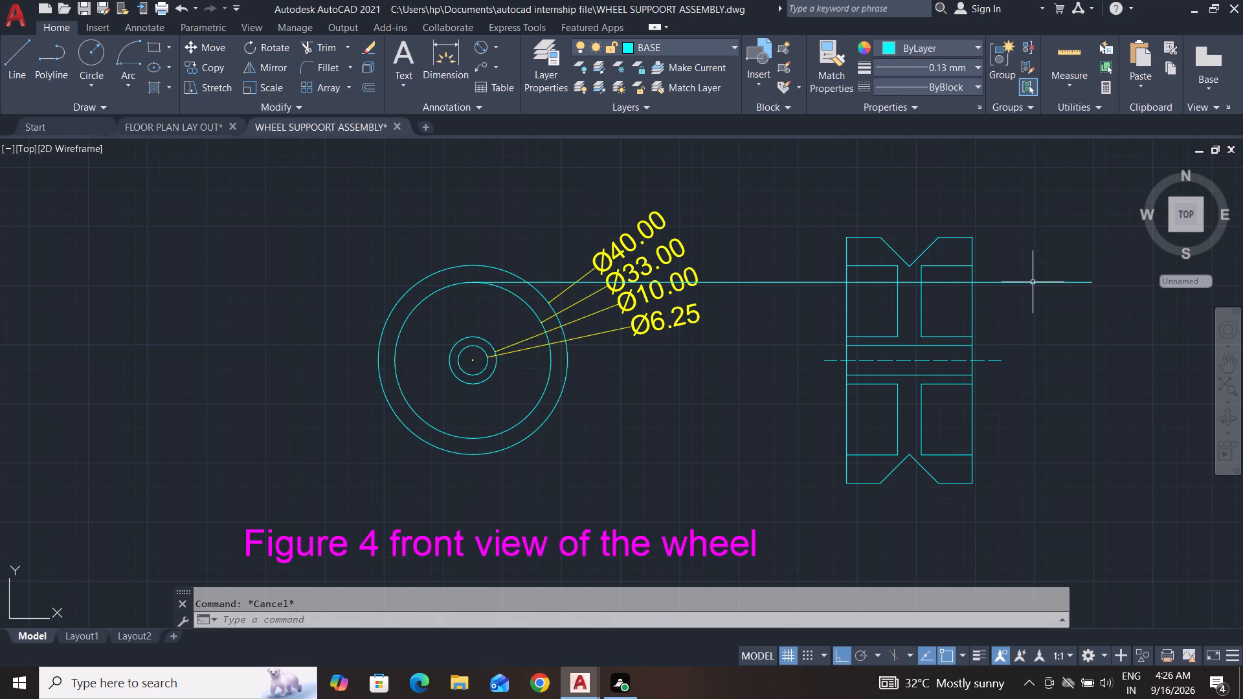
key(Escape)
Trim away the section view's upper V-grooved rim outline above the projection line from the 33 diameter circle.
key(r)
key(Escape)
key(Escape)
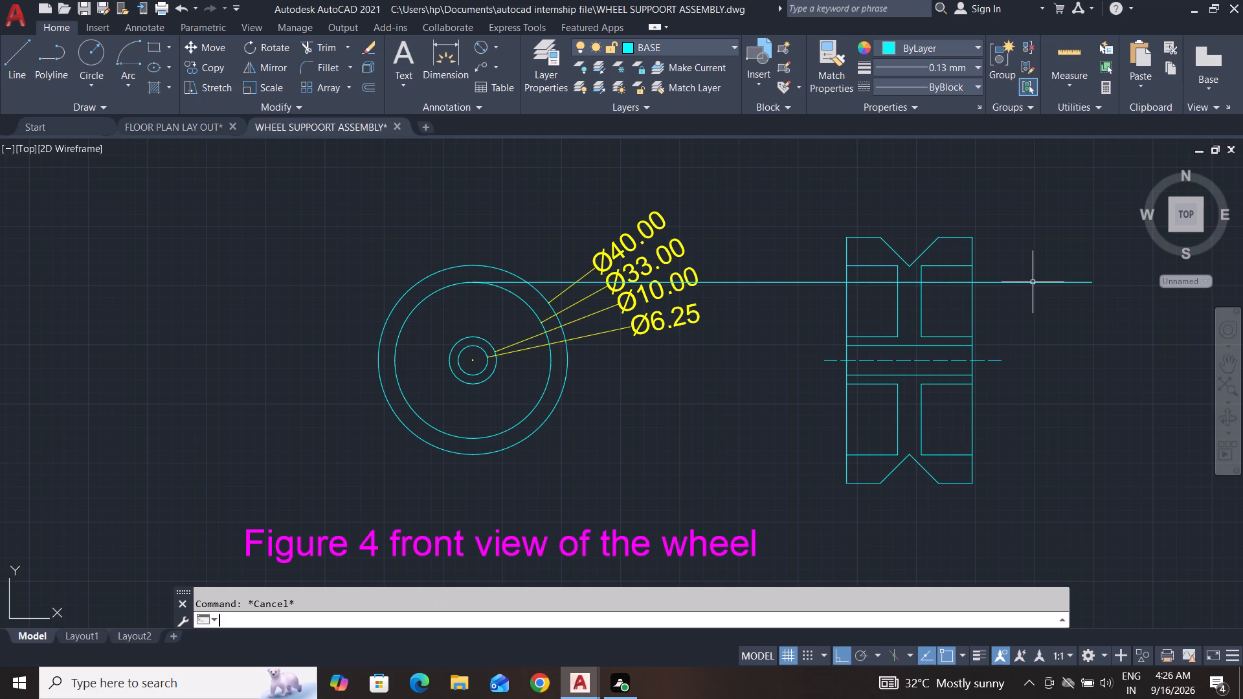
text(tr)
key(space)
key(space)
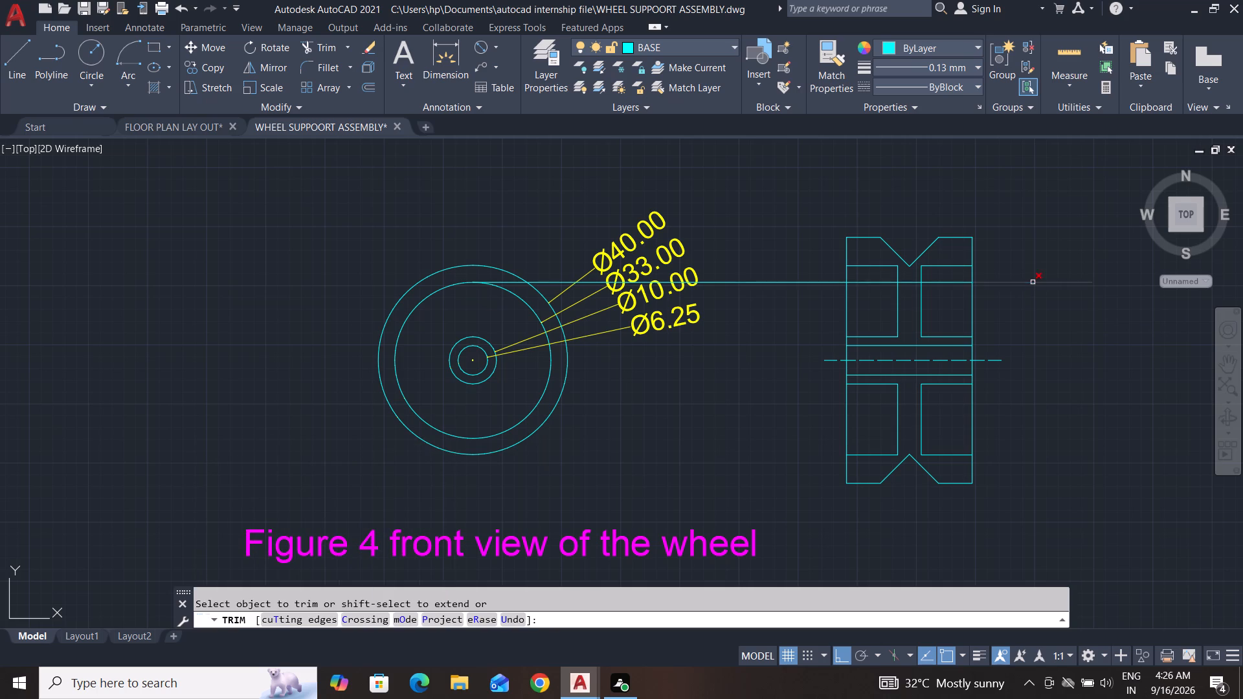
click(1025, 272)
click(831, 273)
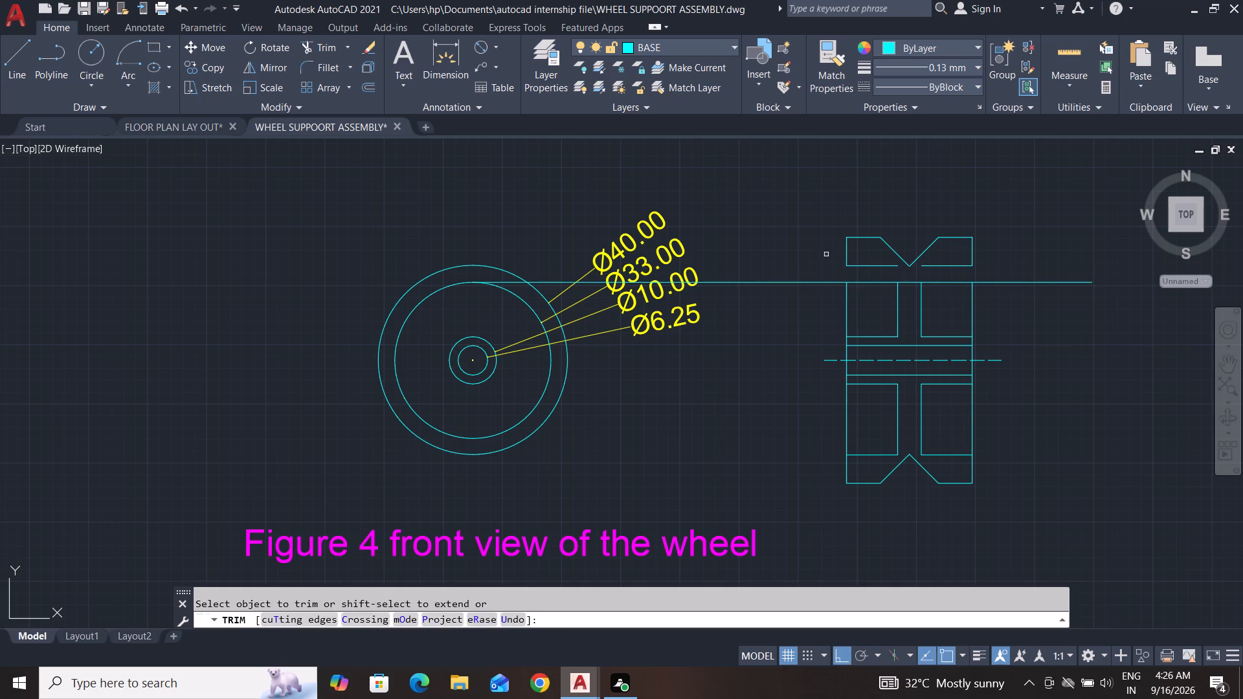
click(826, 254)
click(1087, 255)
click(955, 217)
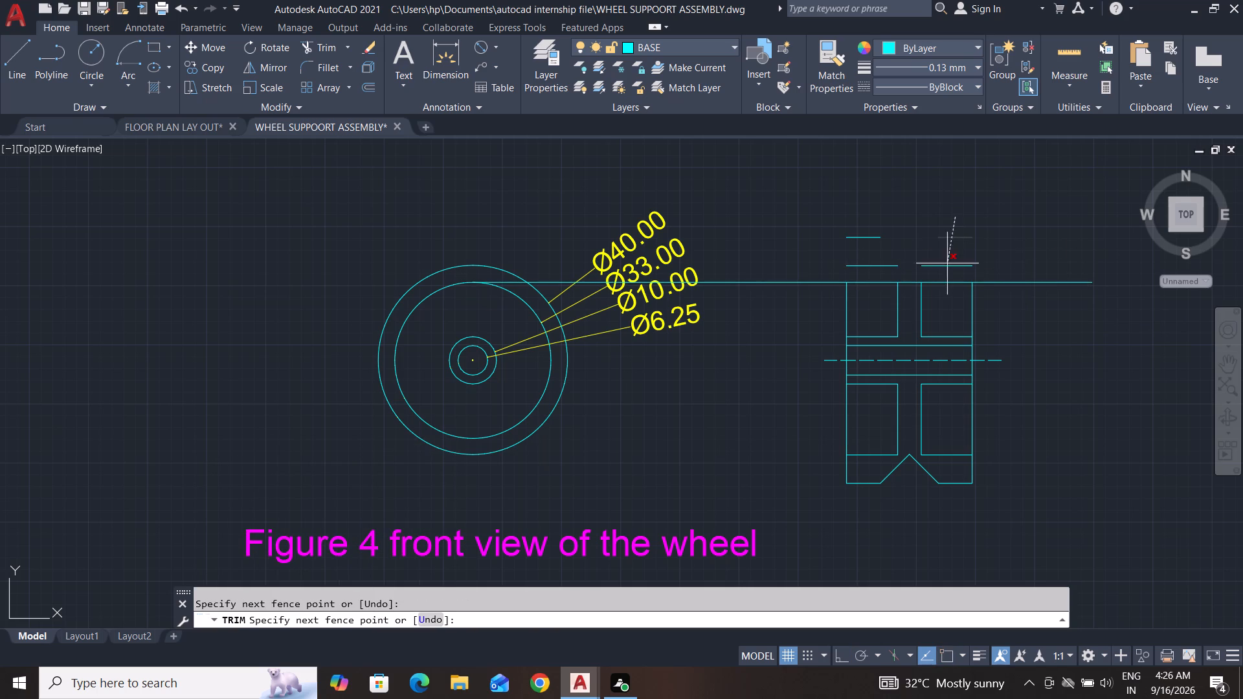
click(944, 273)
click(879, 221)
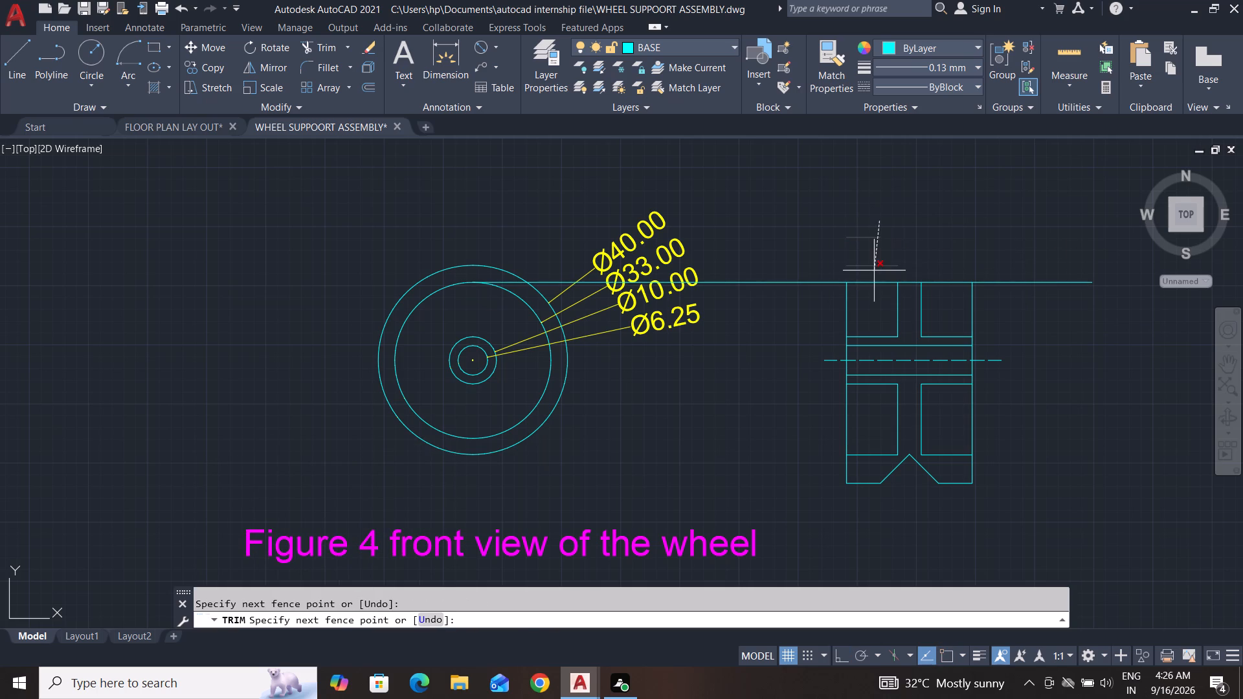
click(874, 271)
key(Escape)
key(Escape)
key(Escape)
key(Escape)
key(Escape)
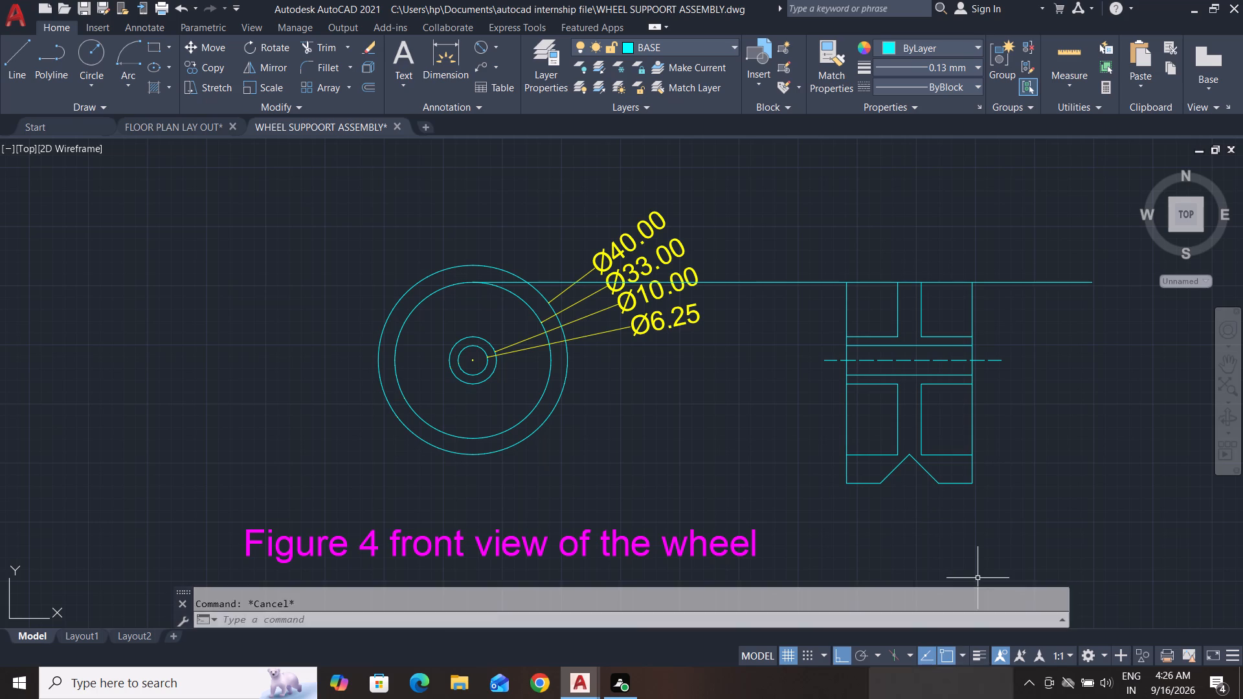
key(Escape)
Draw a horizontal projection line about 122 units long from the top of the 40 diameter circle past the section view.
click(20, 54)
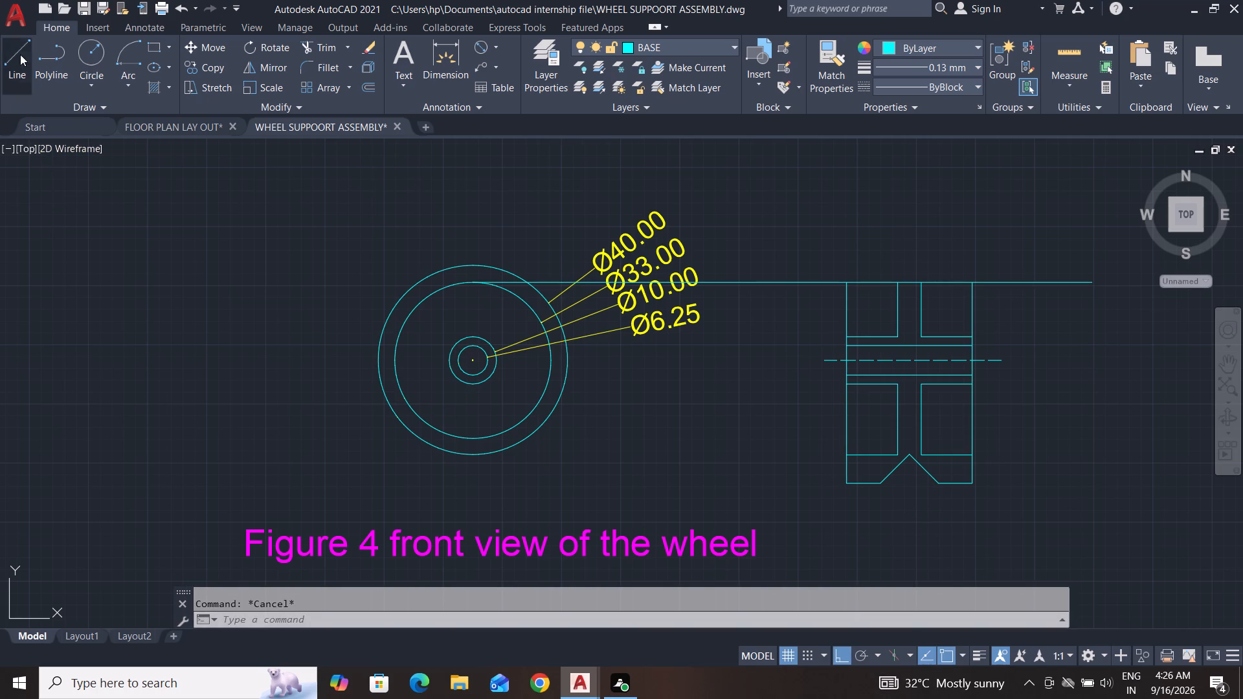
click(475, 264)
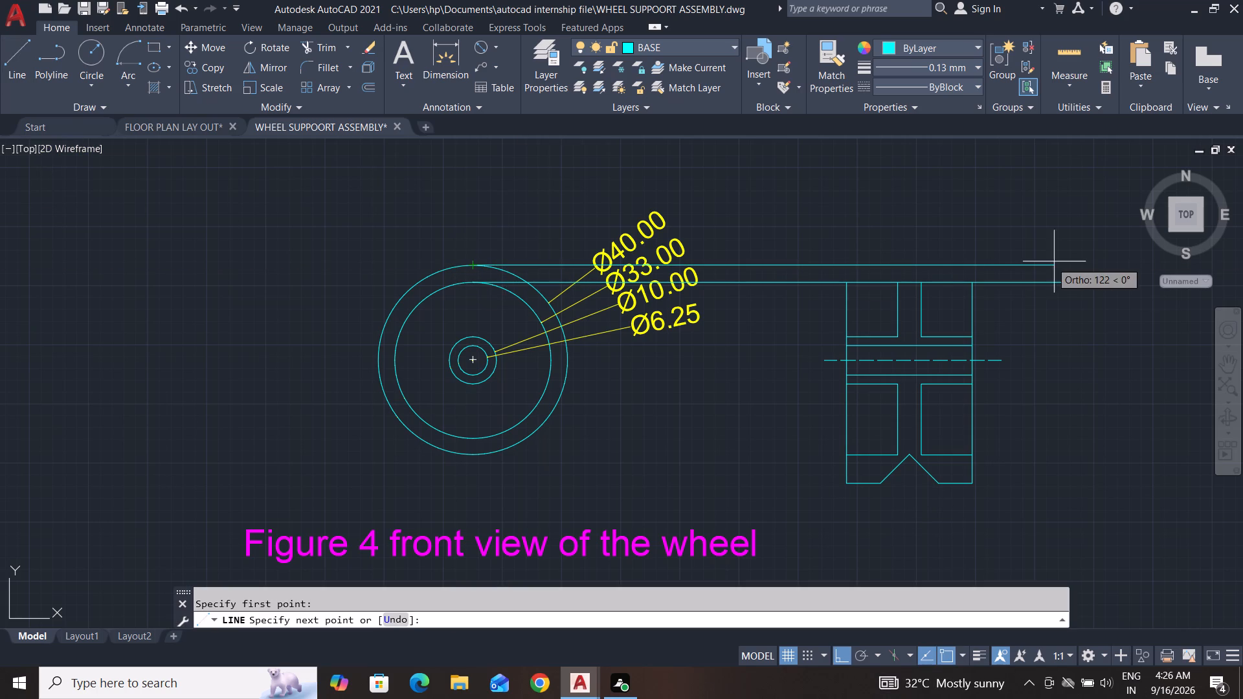
click(1055, 261)
key(space)
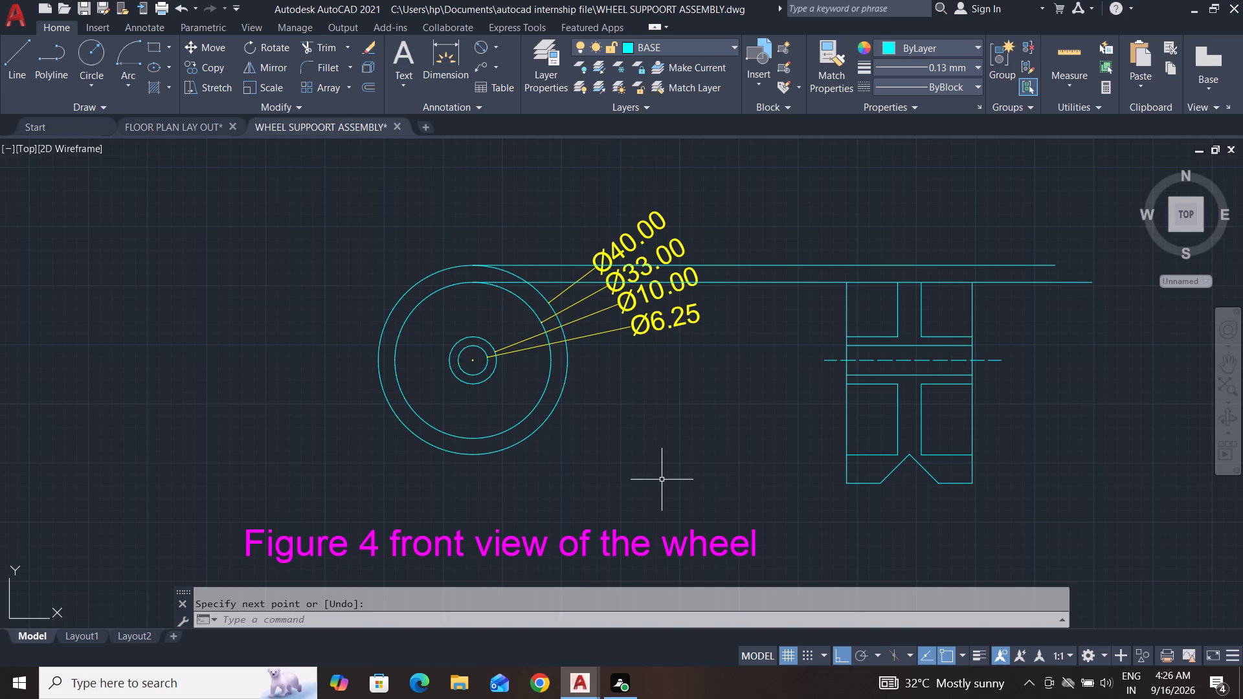
key(Escape)
key(Escape)
key(Escape)
key(Escape)
key(Escape)
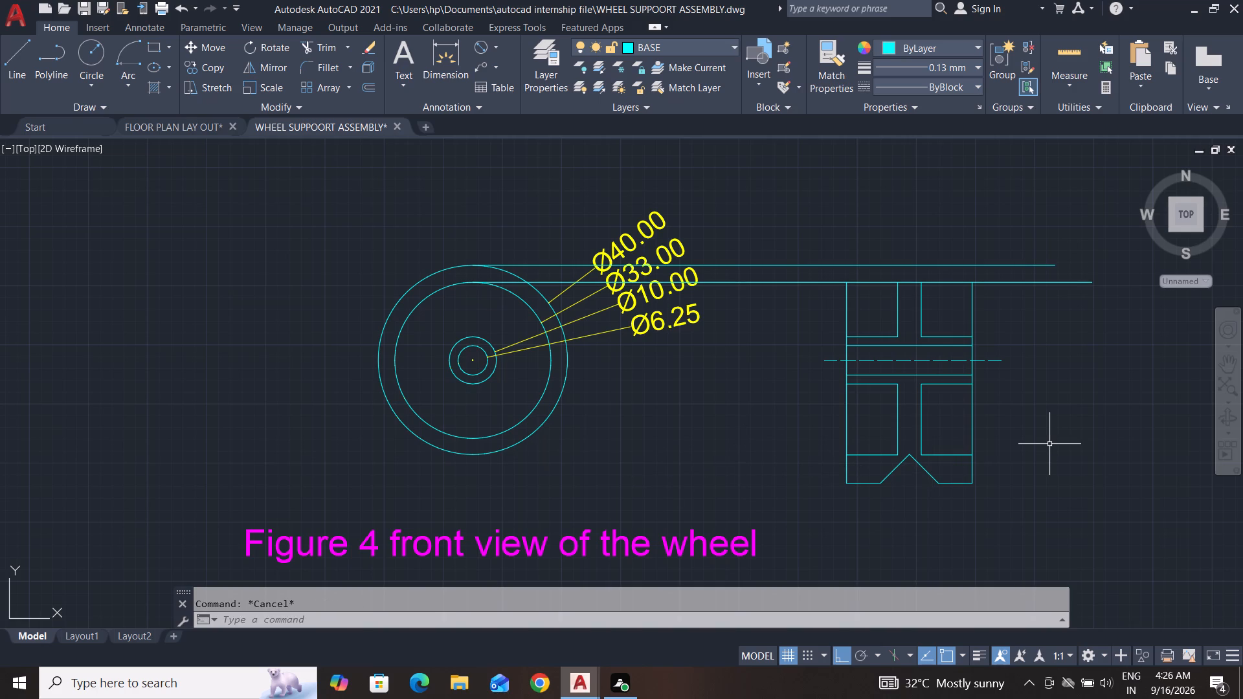
key(Escape)
key(Escape)
key(Escape)
key(Escape)
key(Escape)
key(Escape)
key(Escape)
key(Escape)
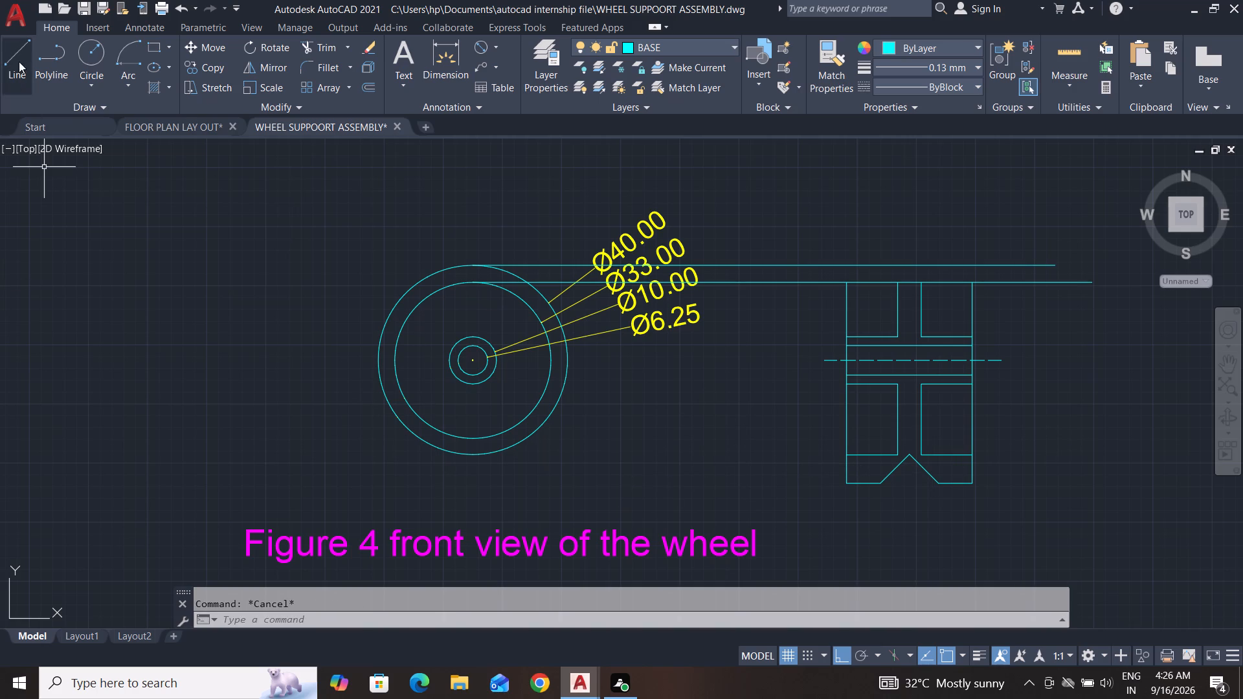
Draw a horizontal projection line from the bottom of the 33 diameter circle across the section view.
click(19, 61)
click(476, 439)
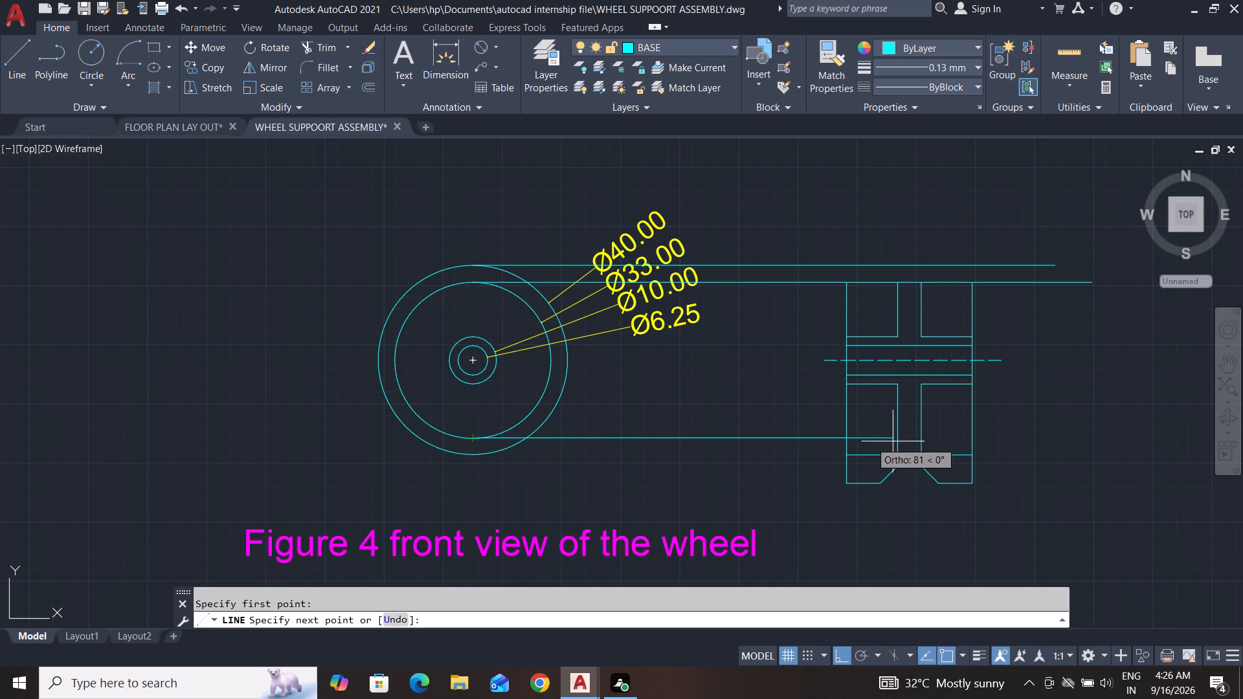
click(1039, 441)
key(Escape)
key(Escape)
Trim away the section view's lower V-grooved rim outline below the projection line from the 33 diameter circle.
text(tr)
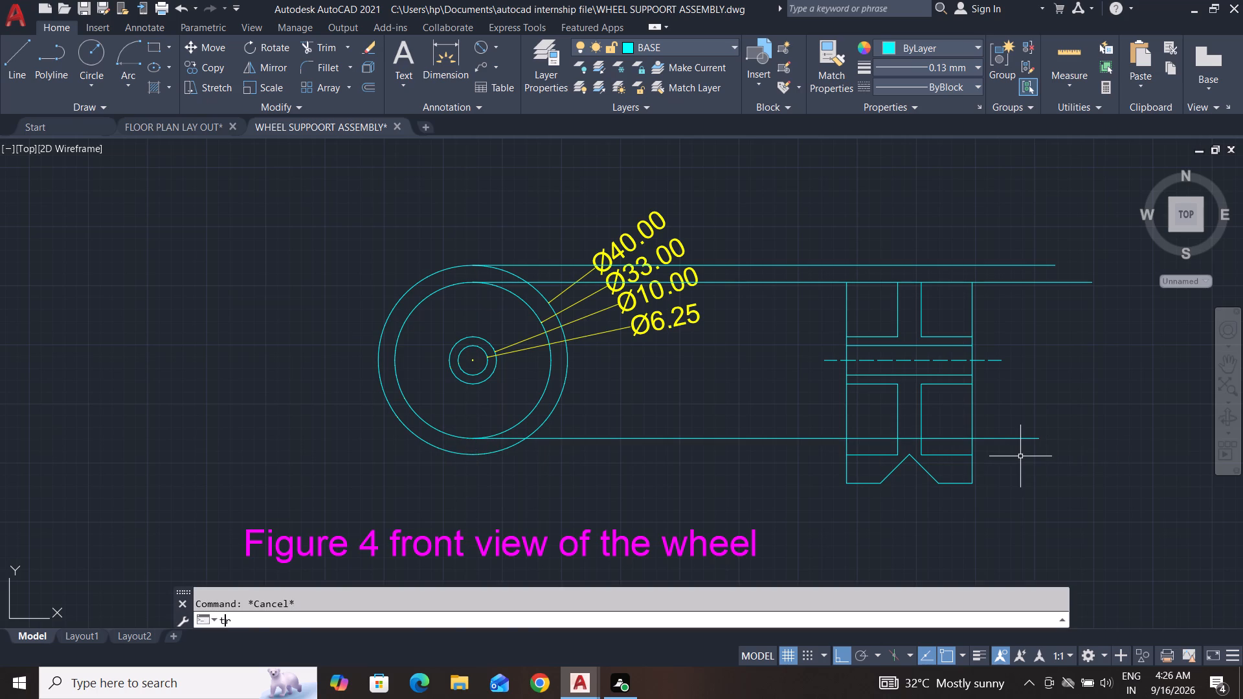
key(space)
key(space)
click(1029, 453)
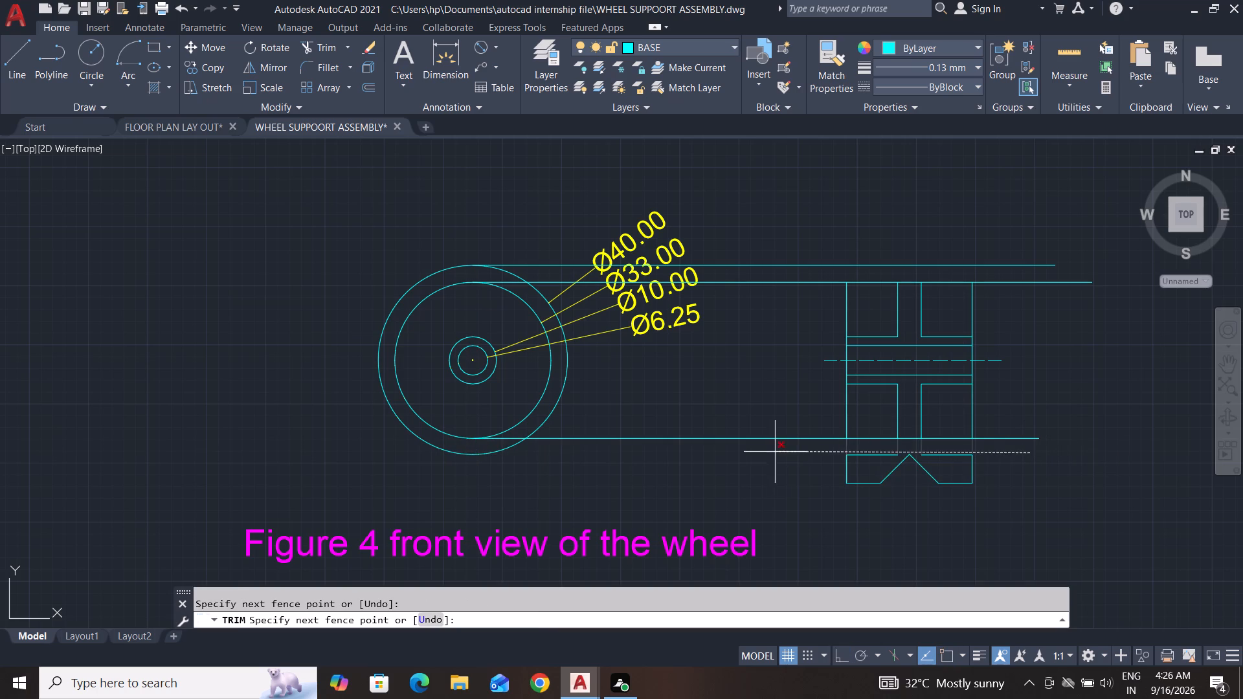
click(788, 450)
click(1011, 458)
click(702, 502)
click(879, 445)
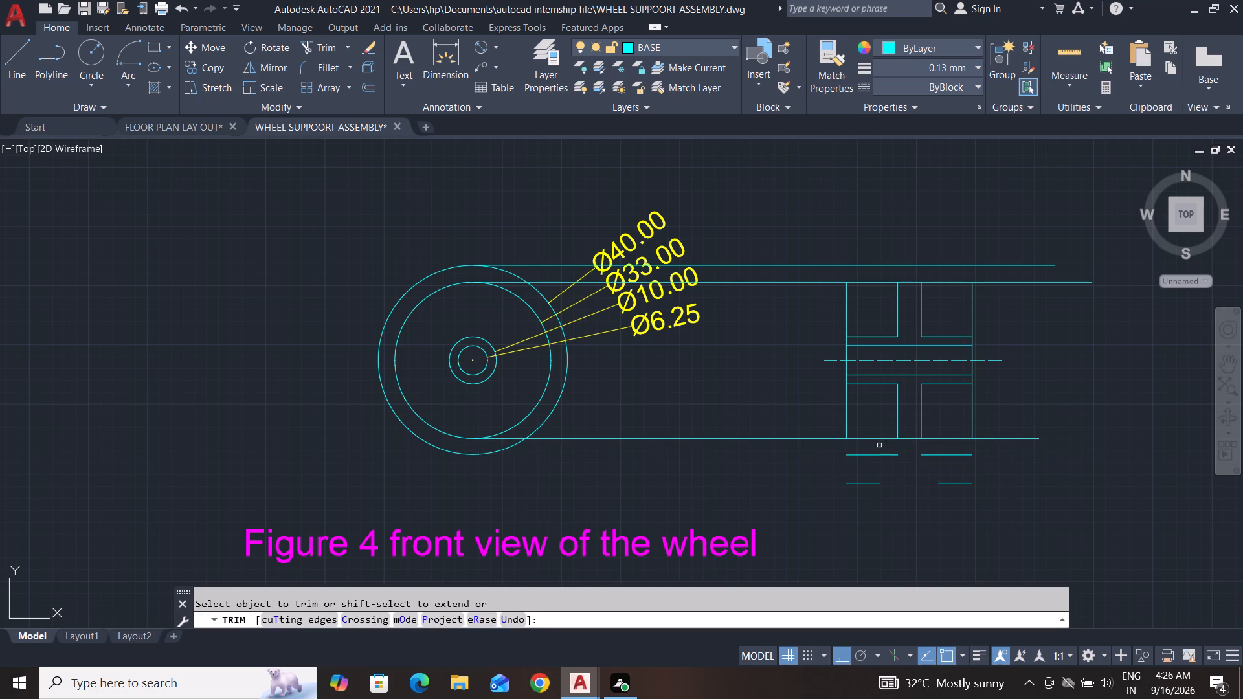
click(862, 508)
click(954, 452)
click(955, 524)
key(Escape)
key(Escape)
key(Escape)
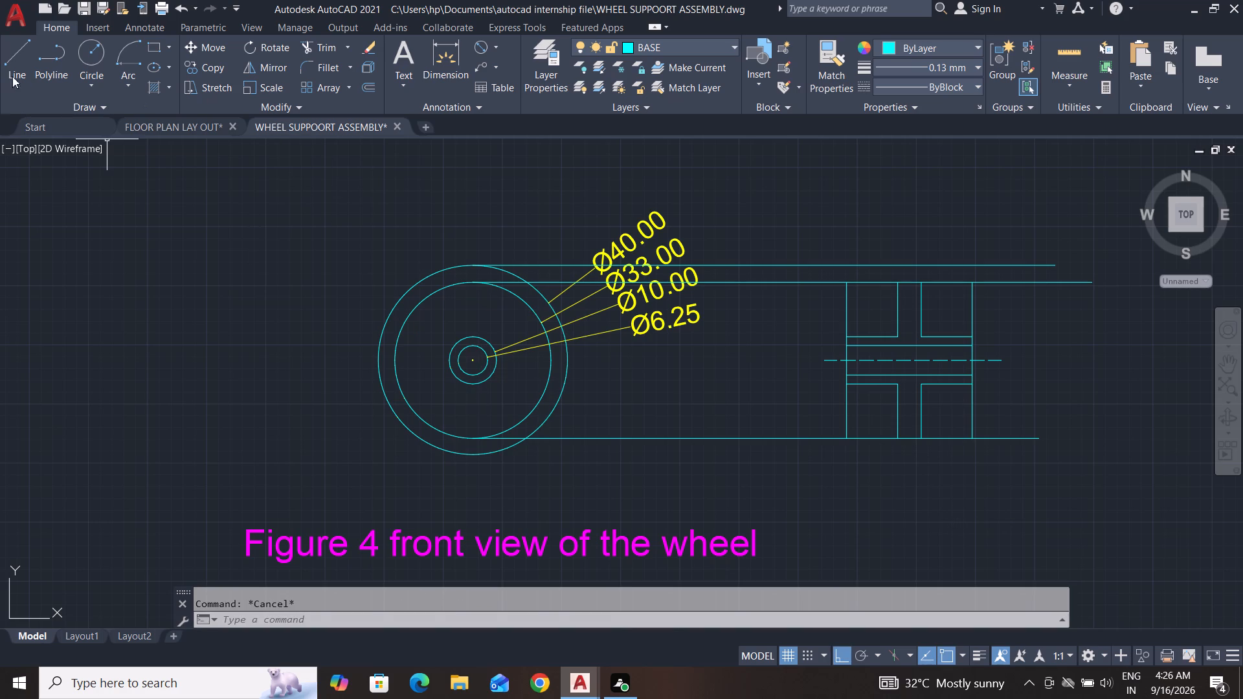
Draw a horizontal projection line from the bottom of the 40 diameter circle past the section view.
click(7, 65)
click(475, 456)
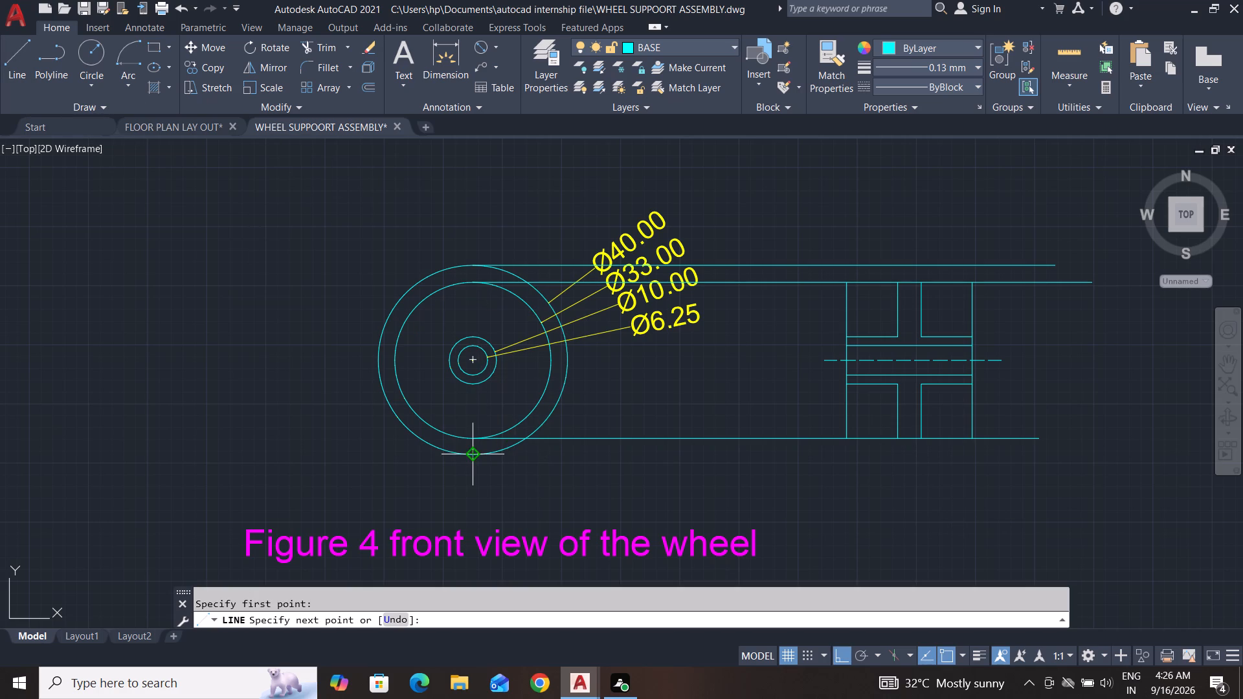
click(1071, 504)
key(Escape)
key(Escape)
key(Escape)
key(Escape)
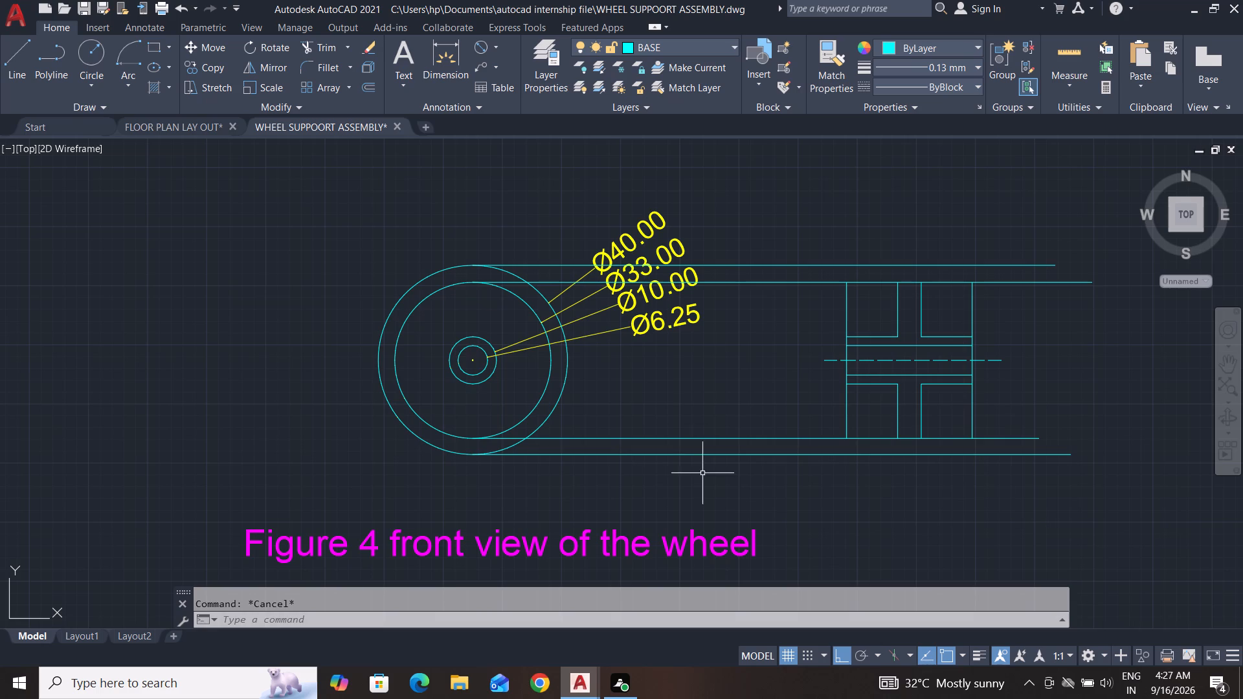
key(Escape)
key(Escape)
key(Escape)
key(Escape)
key(Escape)
key(Escape)
key(Escape)
key(Escape)
key(Escape)
key(Escape)
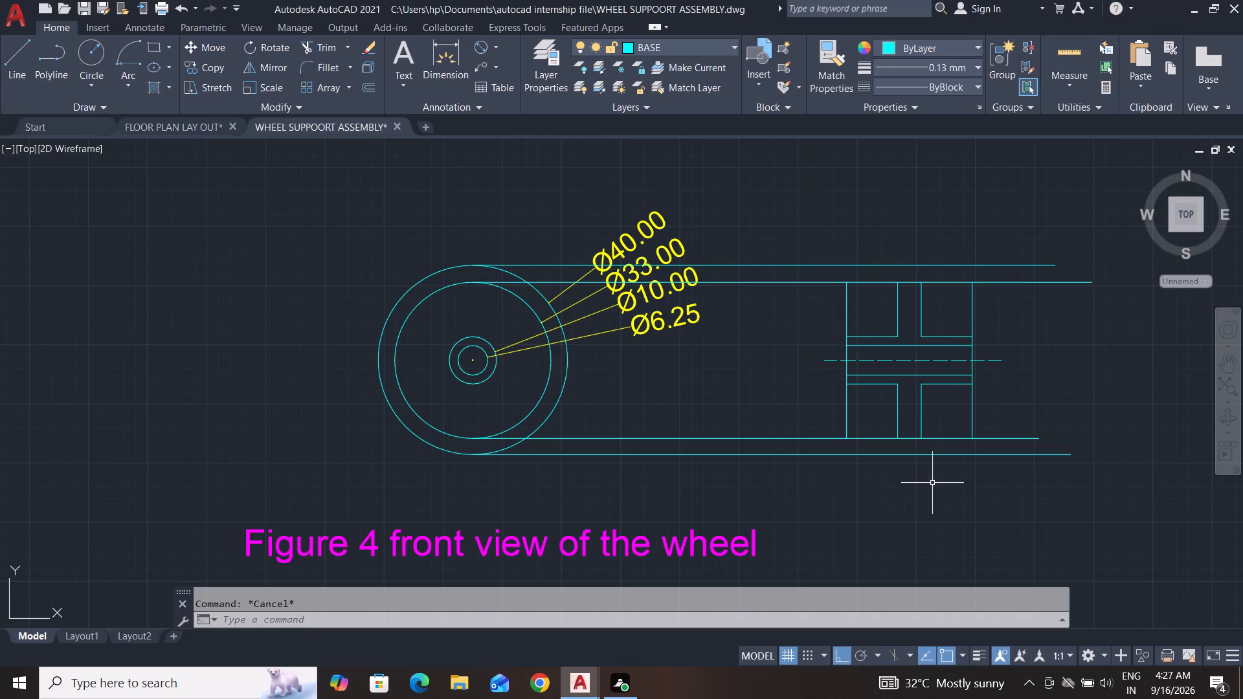
key(Escape)
key(Escape)
Draw a short separate vertical line just below the section view and the lowest projection line.
key(l)
key(Return)
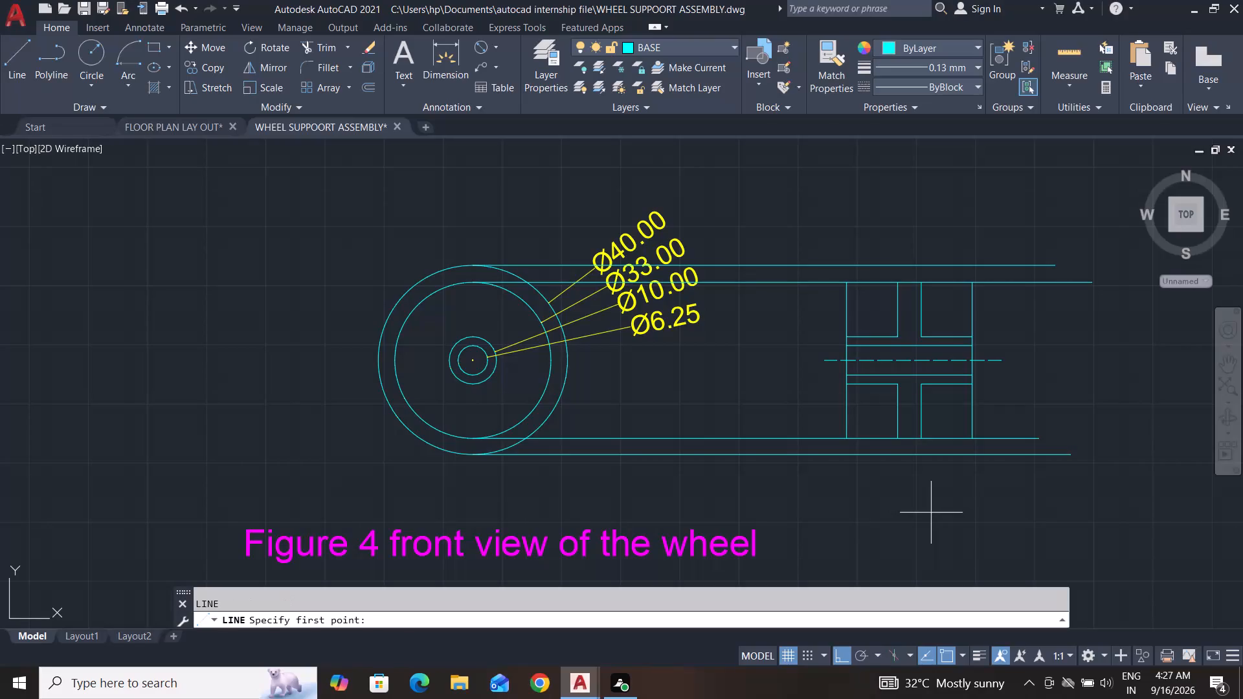
click(935, 526)
click(935, 465)
key(Escape)
key(Escape)
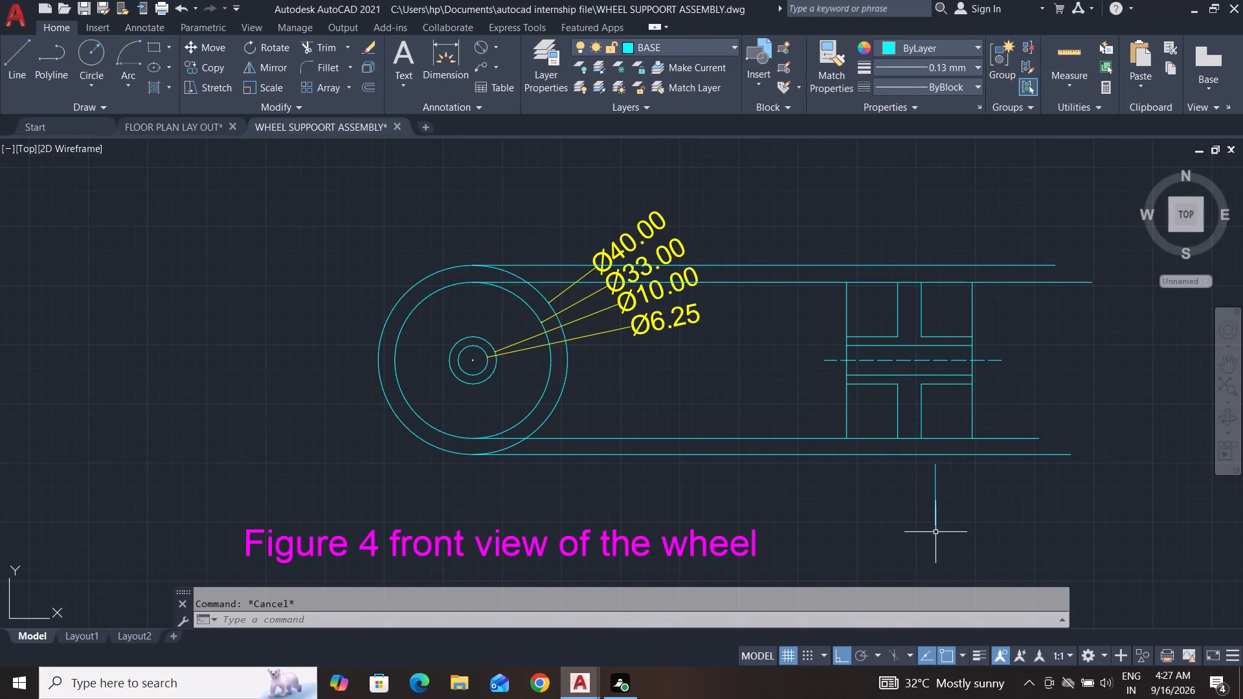
key(Escape)
key(Escape)
key(Escape)
key(Escape)
key(Escape)
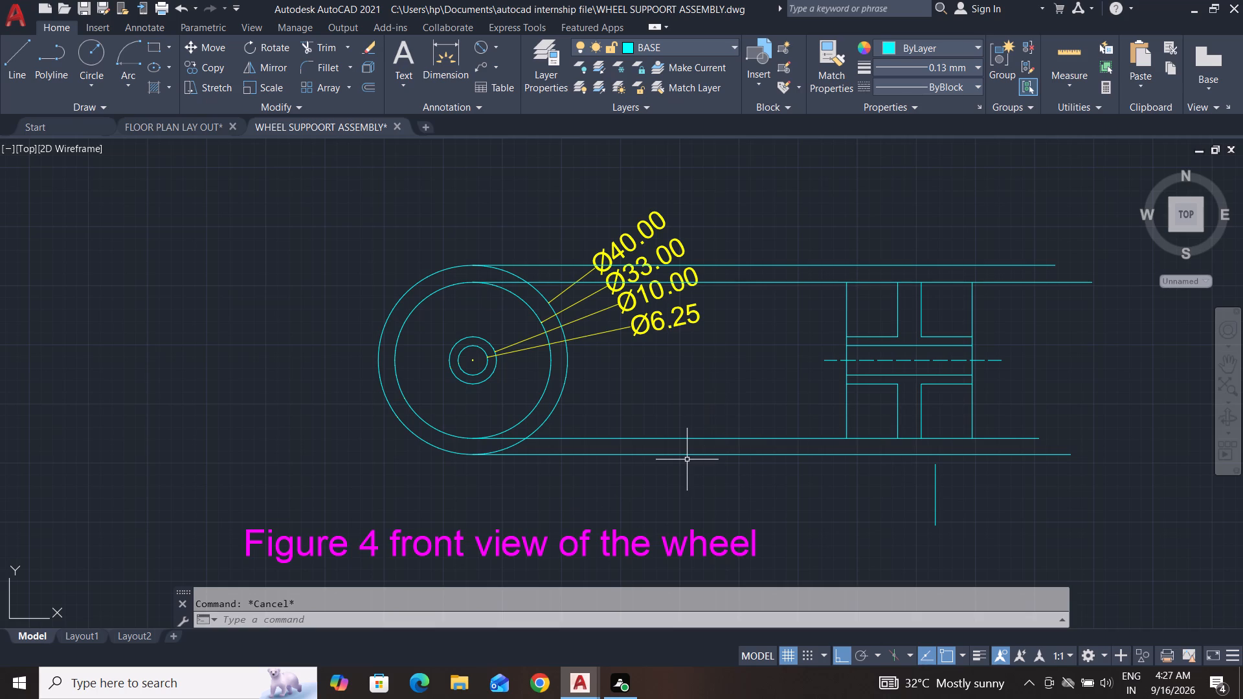
Draw a horizontal line outward from the lower end of the short vertical line below the section view.
key(l)
key(Return)
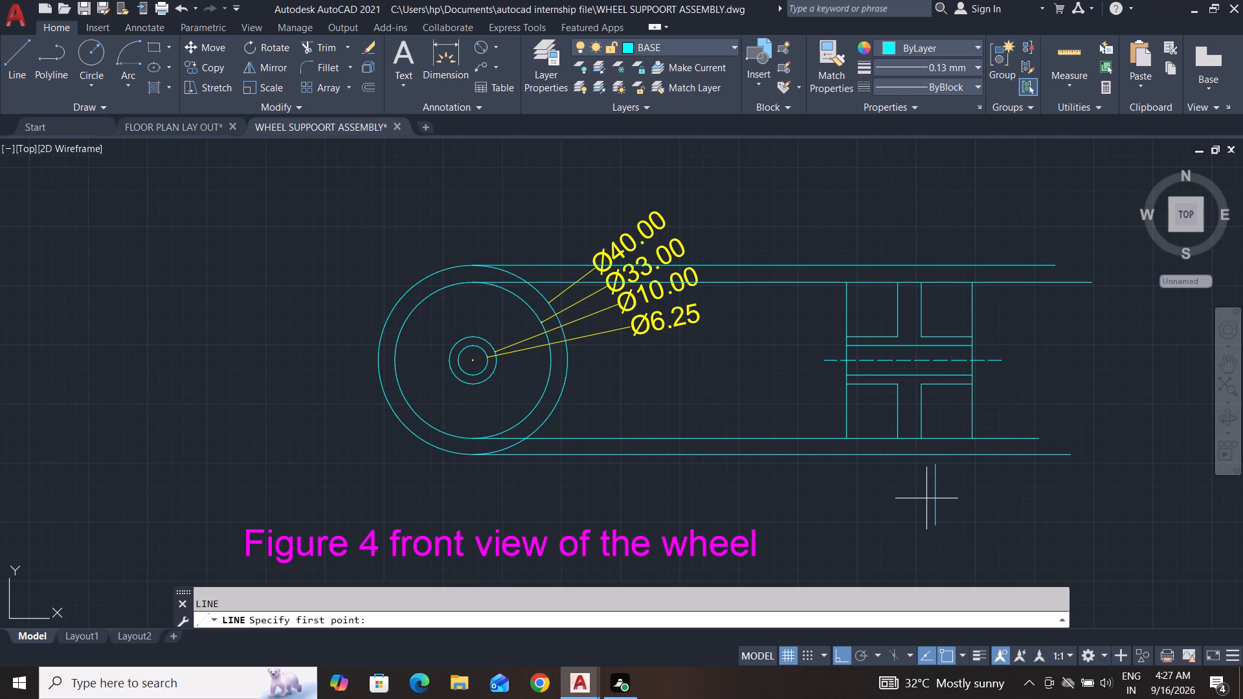
click(935, 527)
click(1050, 530)
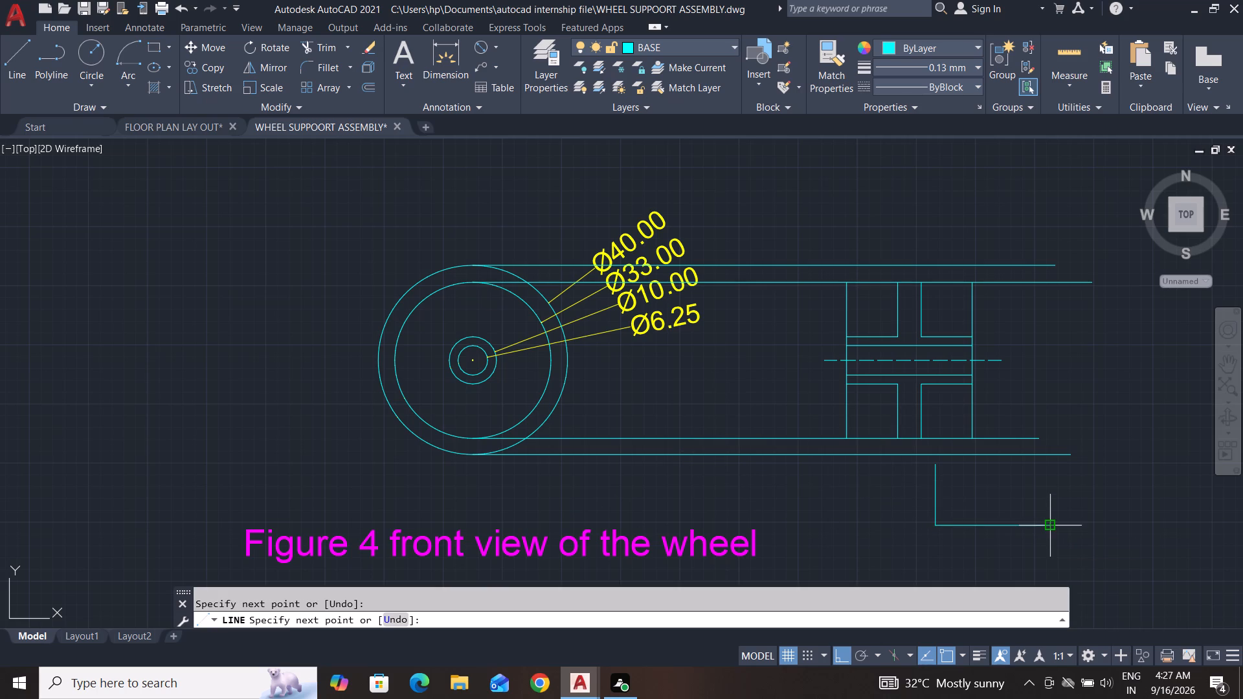
key(space)
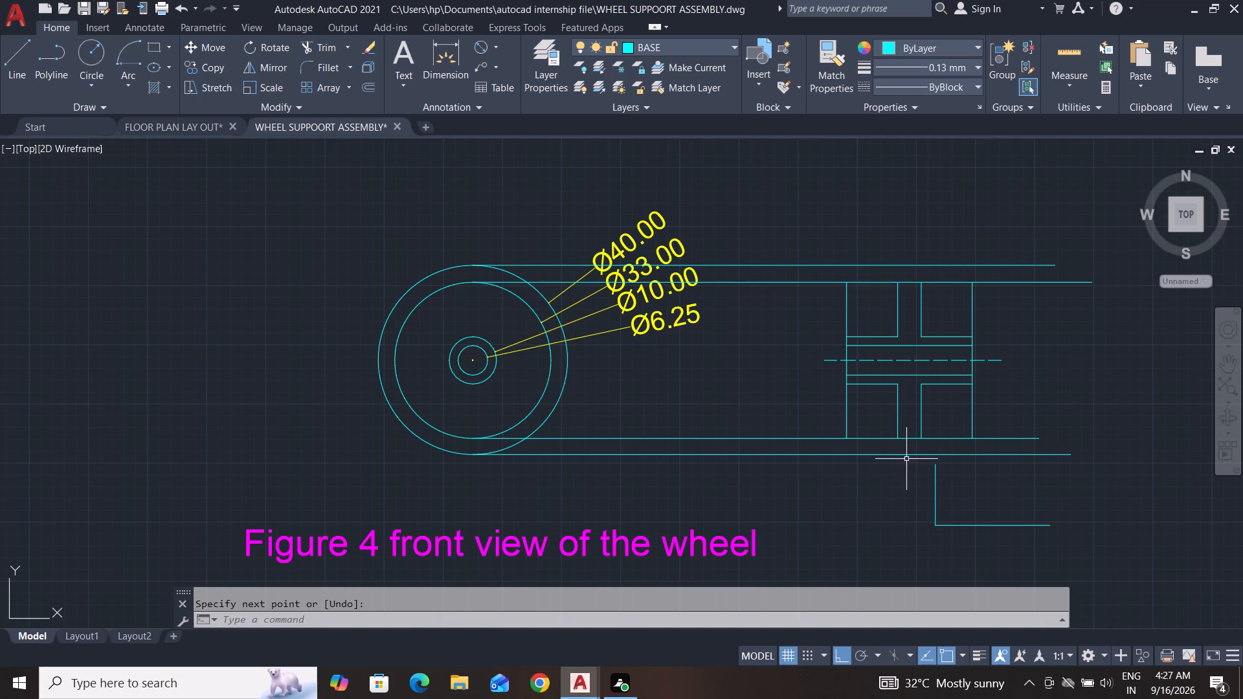
key(Escape)
key(Escape)
key(Escape)
key(Escape)
key(Escape)
key(Escape)
key(Escape)
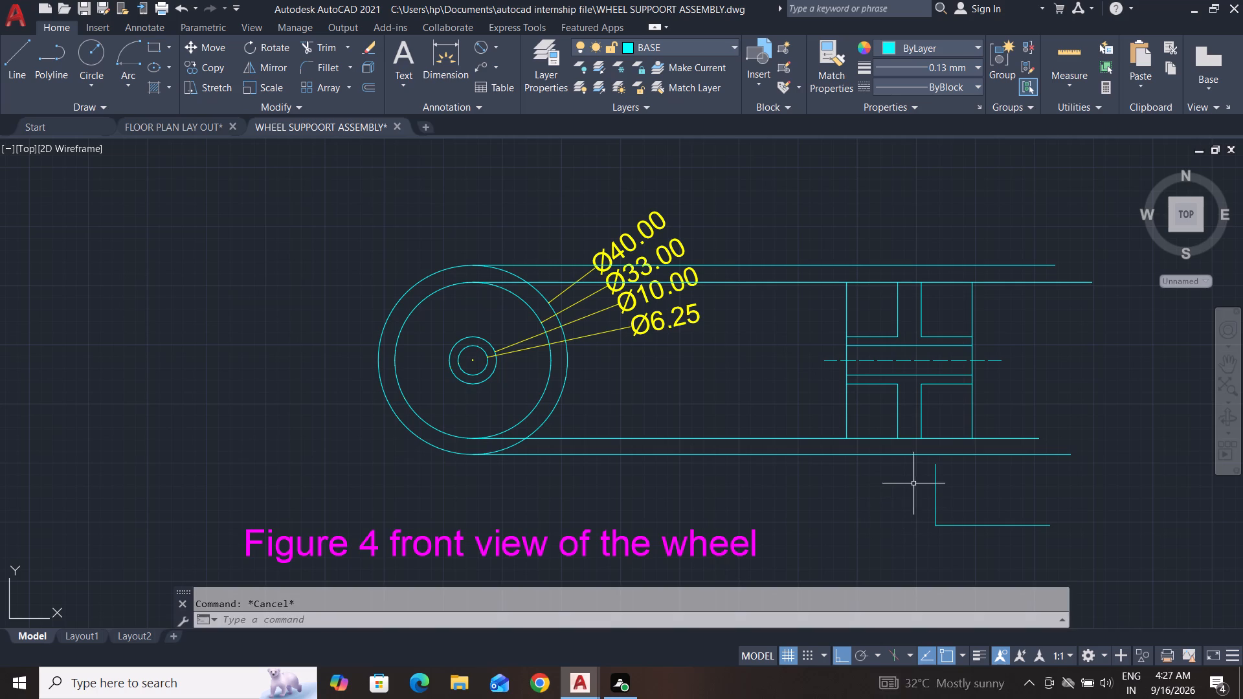
key(Escape)
Trim the 33 diameter circle's lower projection line between the section view's two inner vertical lines.
text(tr)
key(space)
key(space)
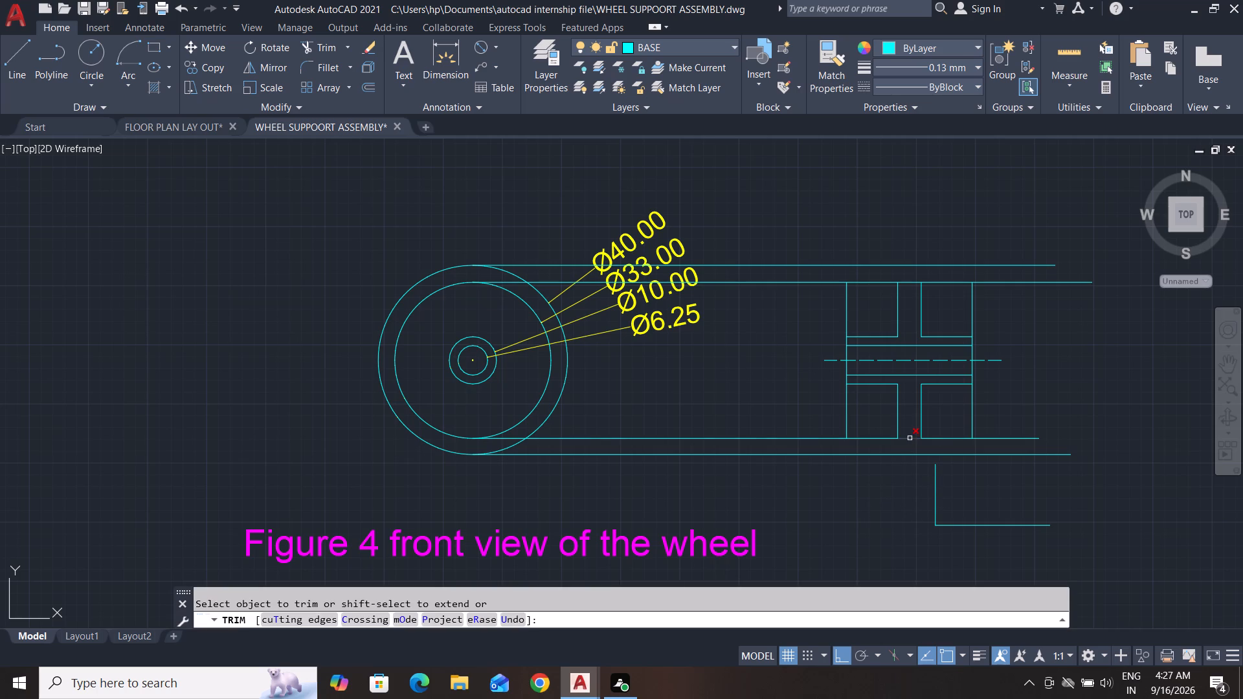
click(910, 438)
key(Escape)
key(Escape)
key(Escape)
key(Escape)
Draw a separate horizontal line across the gap between the lower ends of the section view's two inner vertical lines.
click(19, 49)
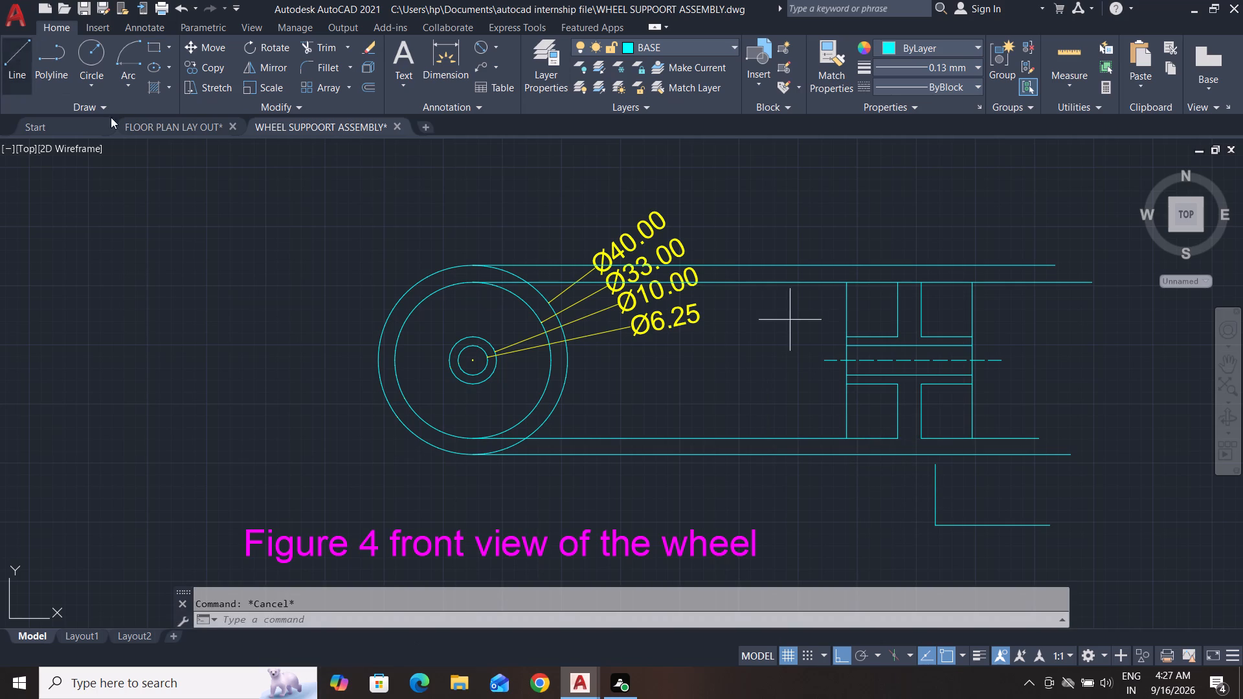
scroll(1014, 455, up, 3)
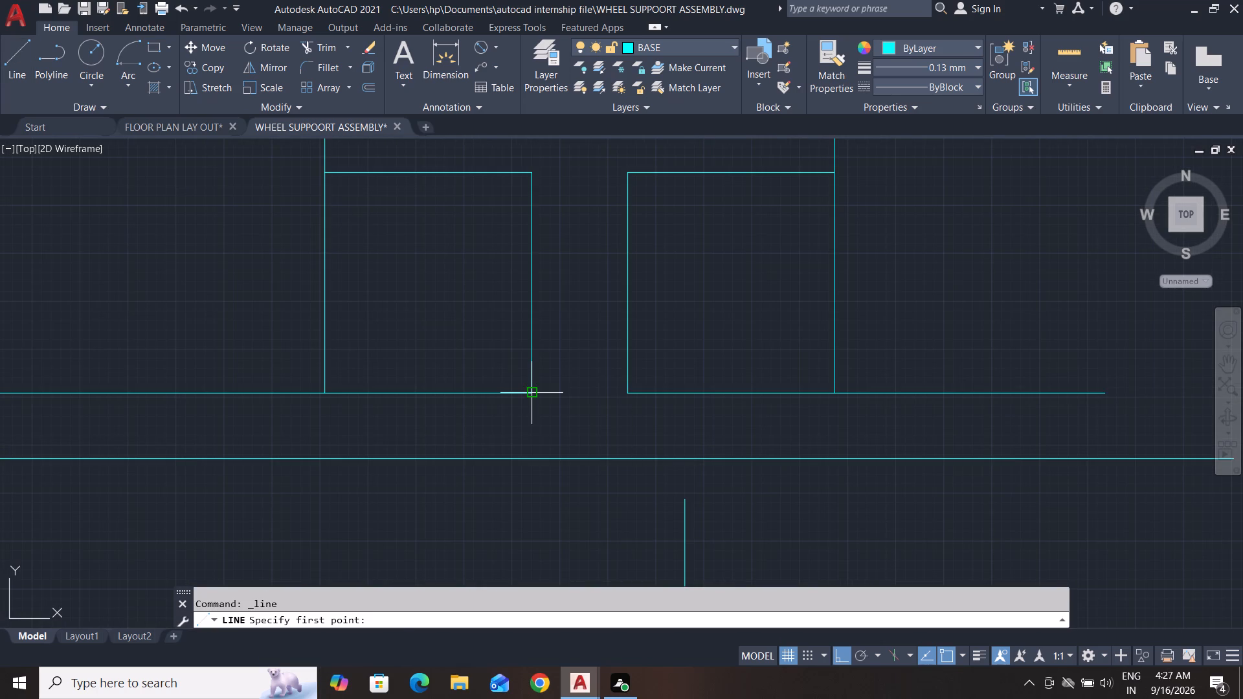
click(533, 395)
click(627, 394)
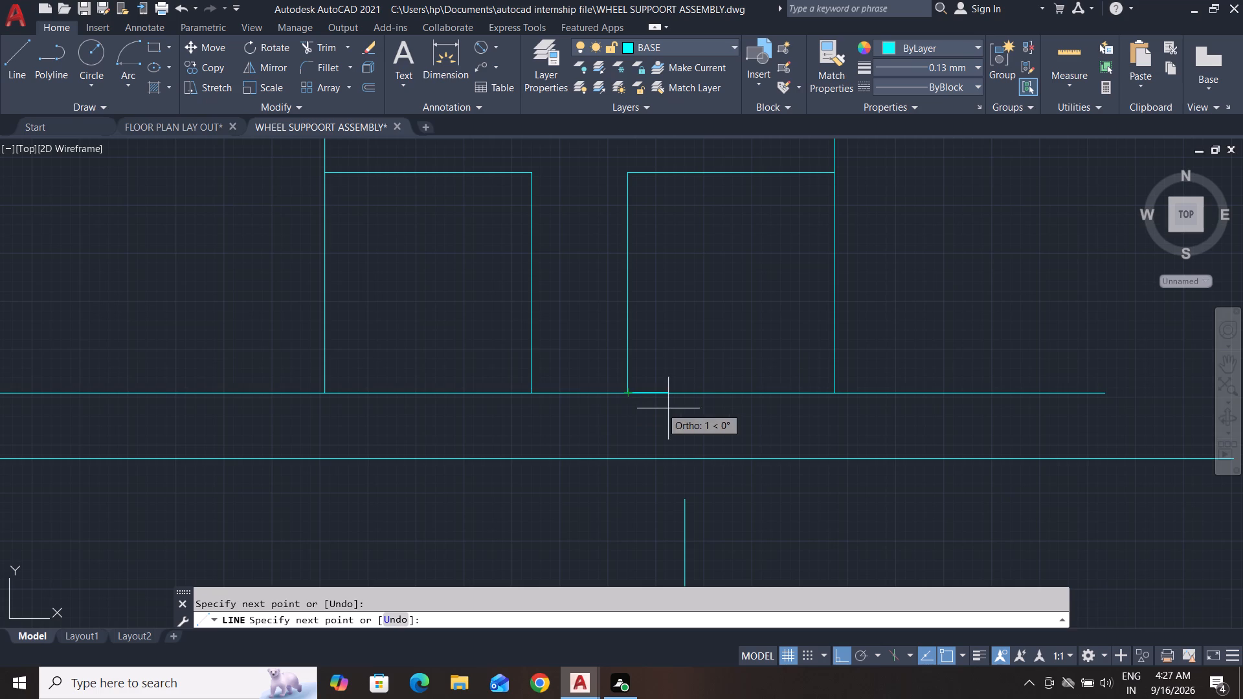
key(space)
scroll(770, 477, down, 3)
key(Escape)
key(Escape)
middle_drag(845, 511, 869, 427)
key(Escape)
key(Escape)
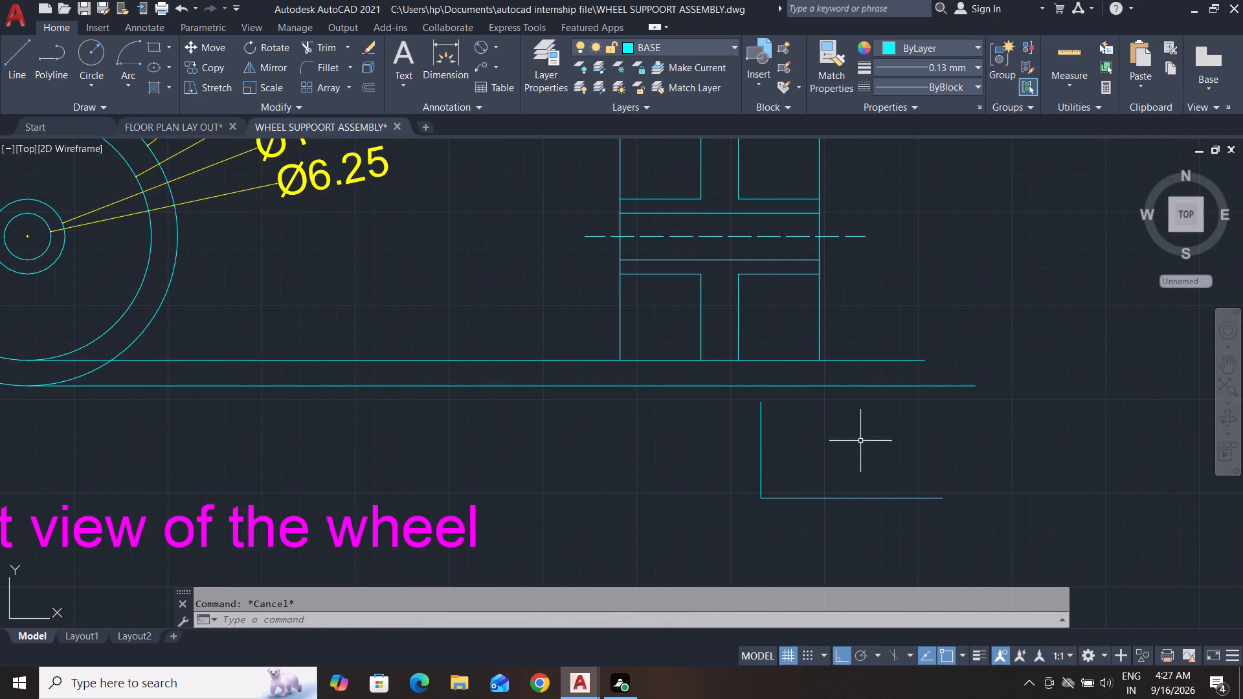
Move the L-shaped line pair by its upper end onto the midpoint of the short line bridging the inner verticals.
click(868, 433)
click(665, 549)
key(m)
key(Return)
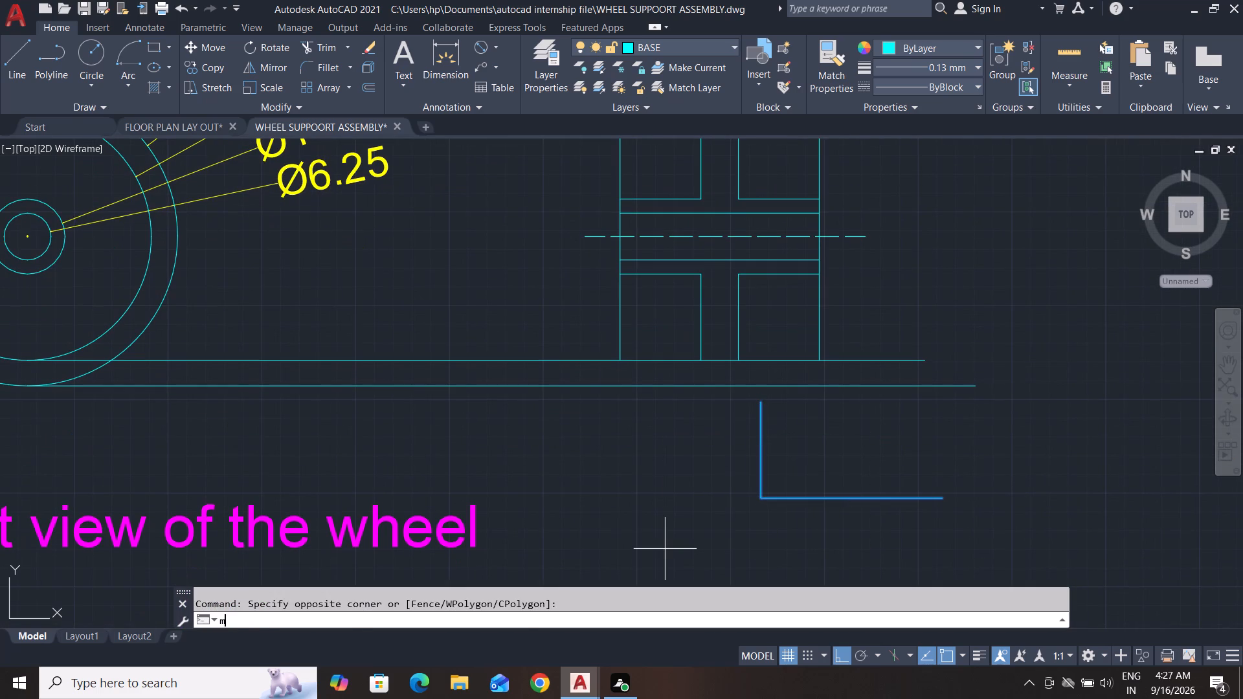
click(762, 403)
click(720, 362)
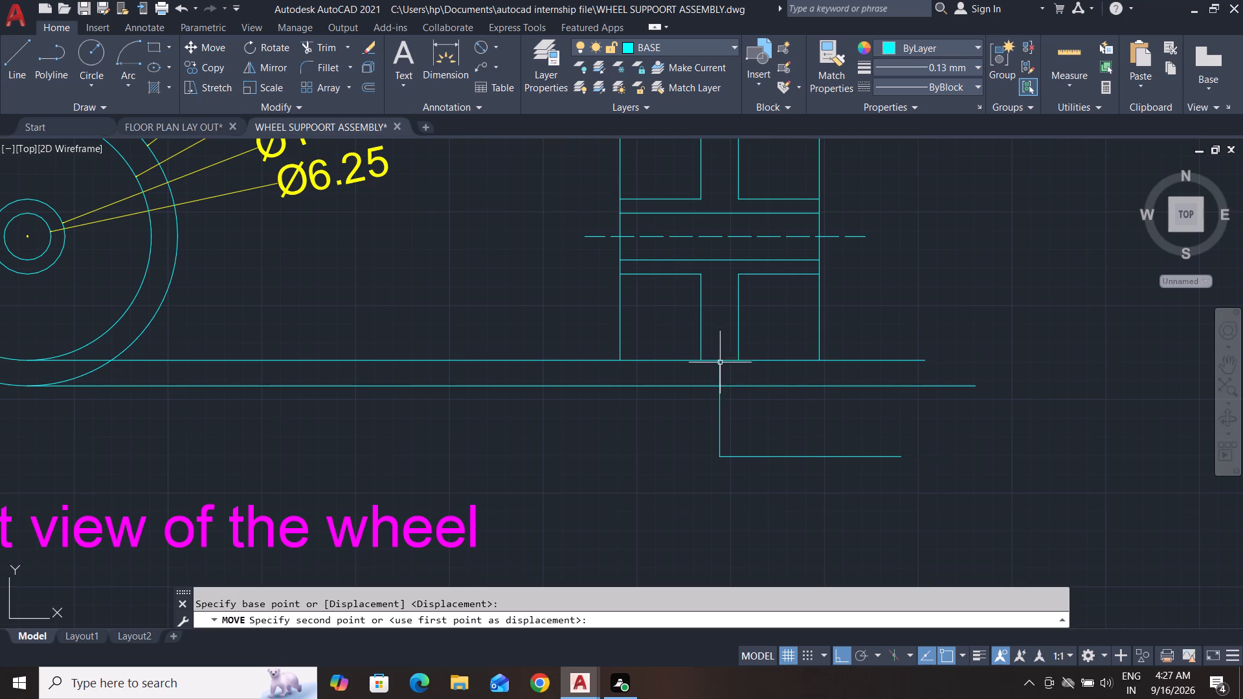
key(Escape)
key(Escape)
key(Escape)
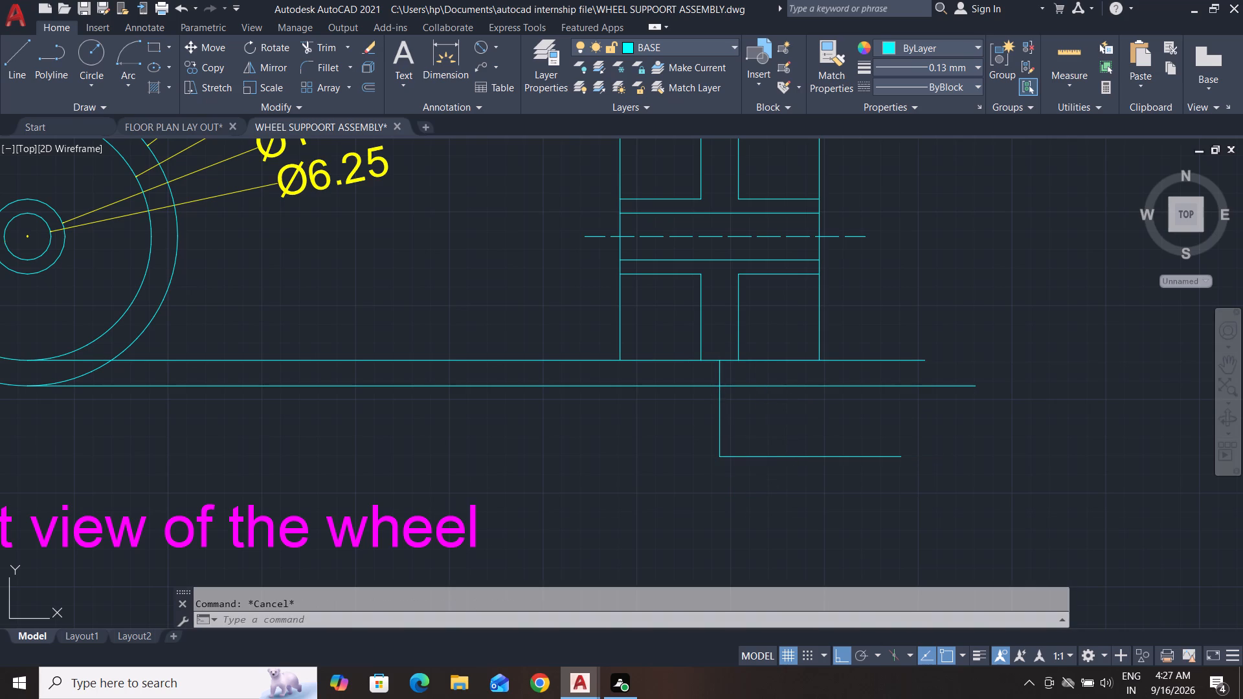
key(Escape)
key(Escape)
key(Escape)
key(Escape)
Add an angular dimension between the L-shaped pair's vertical and horizontal lines.
double_click(492, 44)
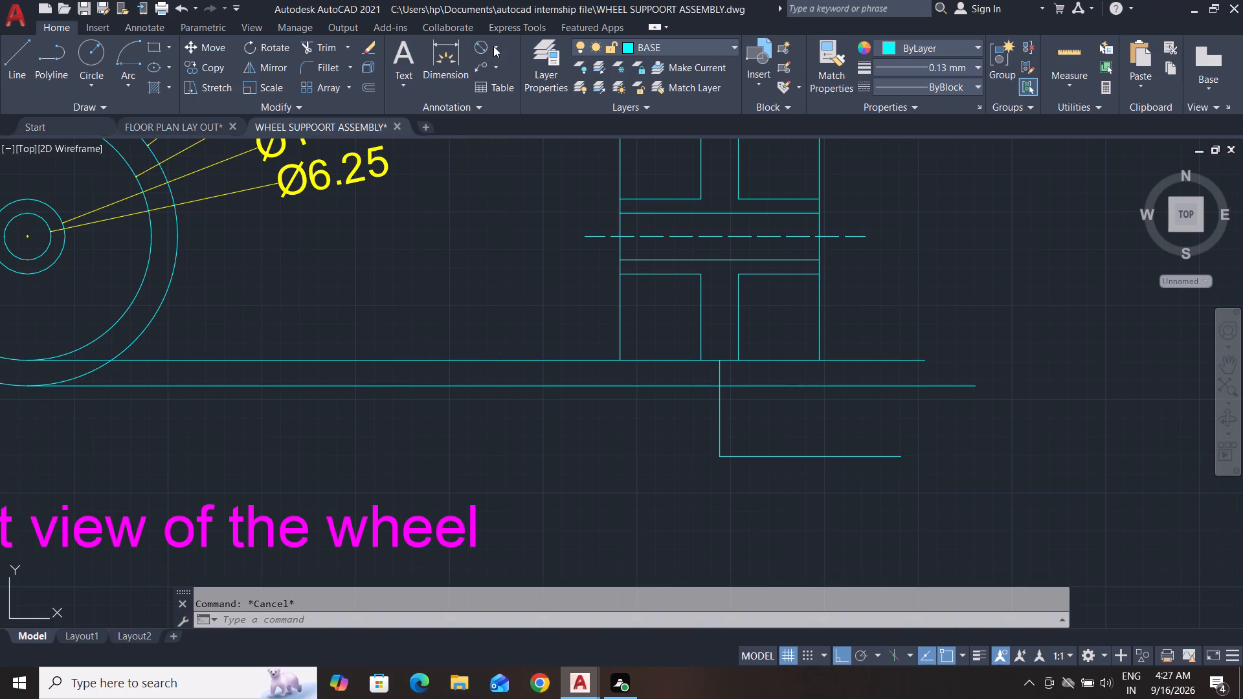
click(493, 46)
click(520, 137)
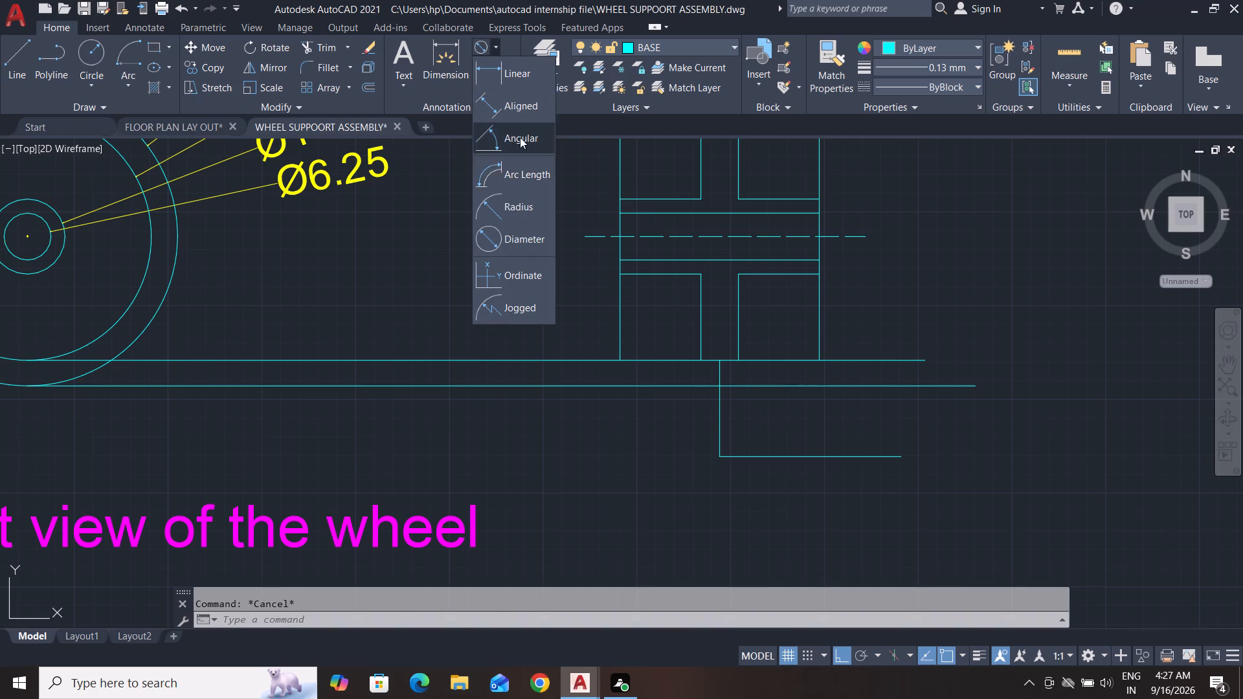
click(721, 429)
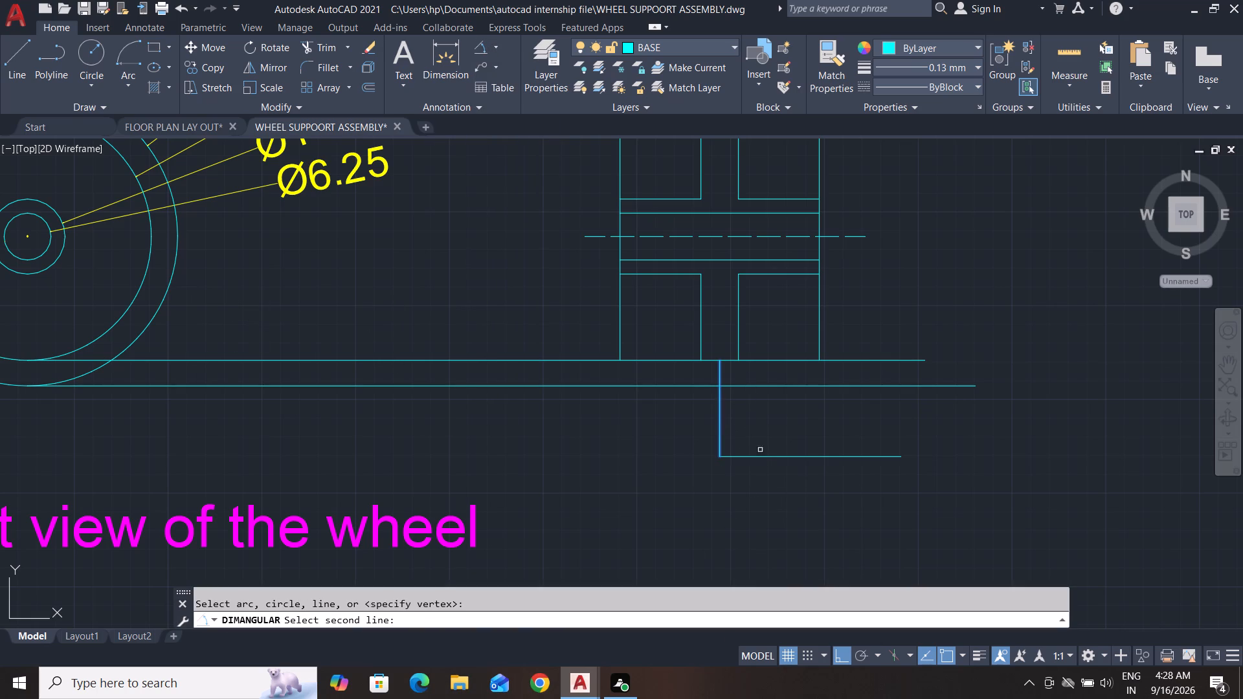
click(768, 459)
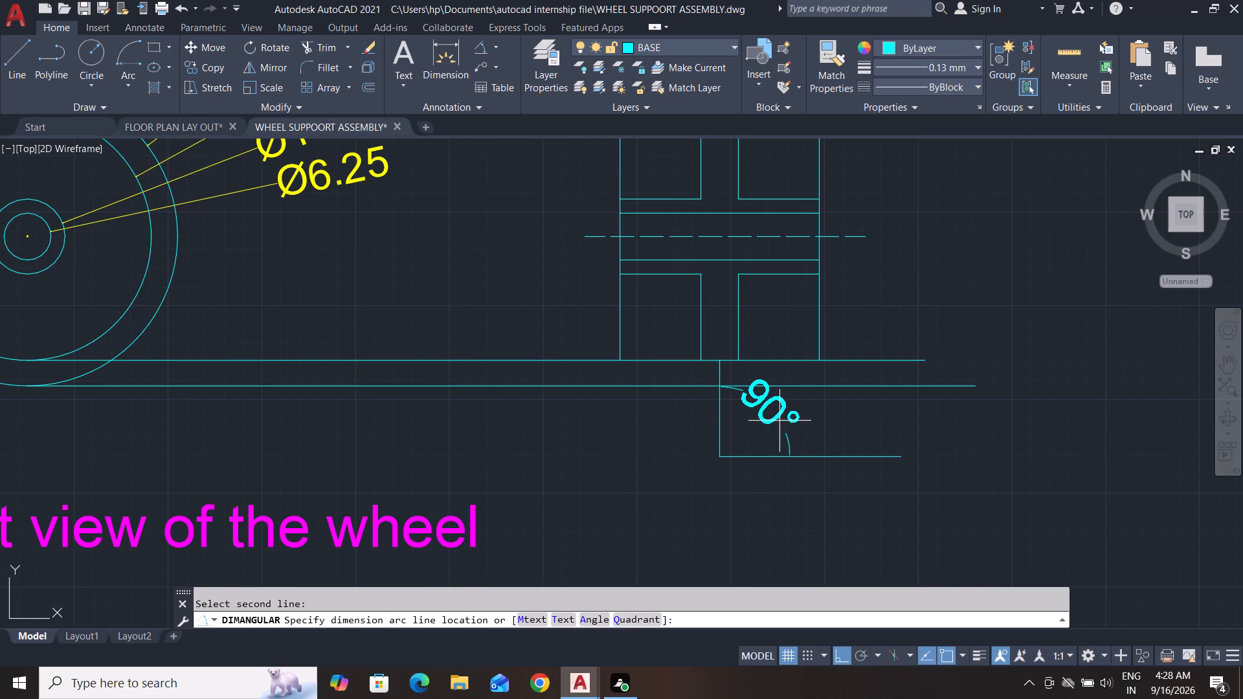
click(779, 421)
key(Escape)
key(Escape)
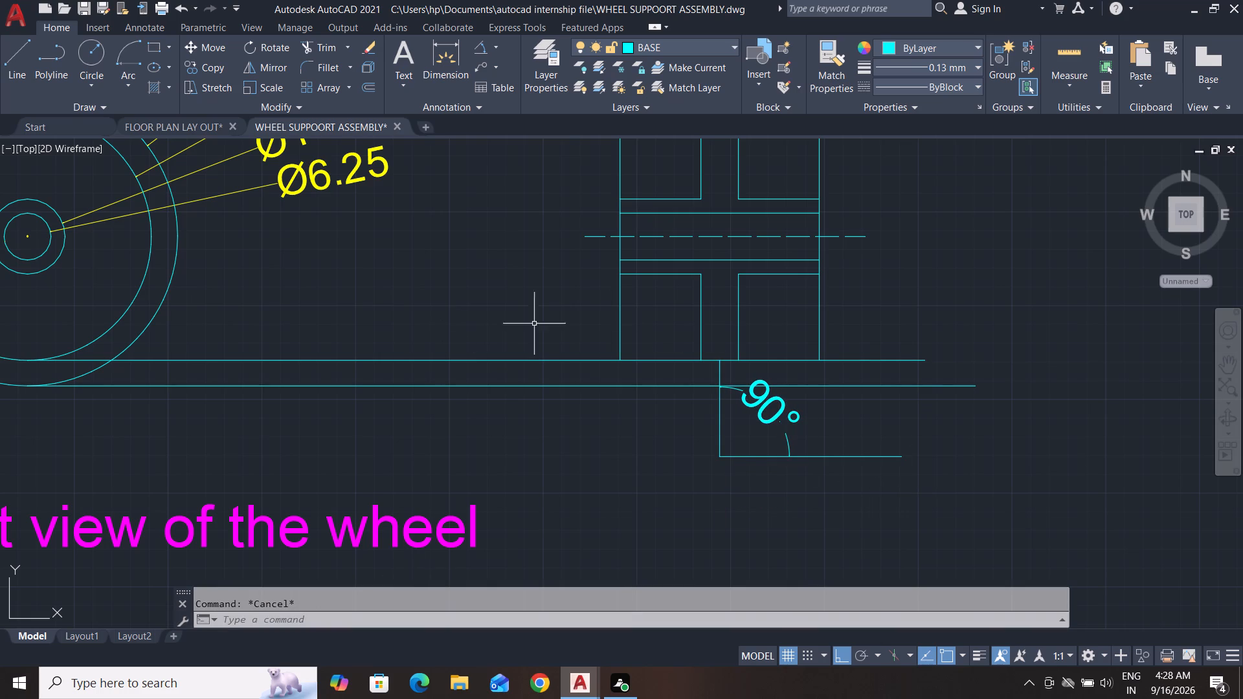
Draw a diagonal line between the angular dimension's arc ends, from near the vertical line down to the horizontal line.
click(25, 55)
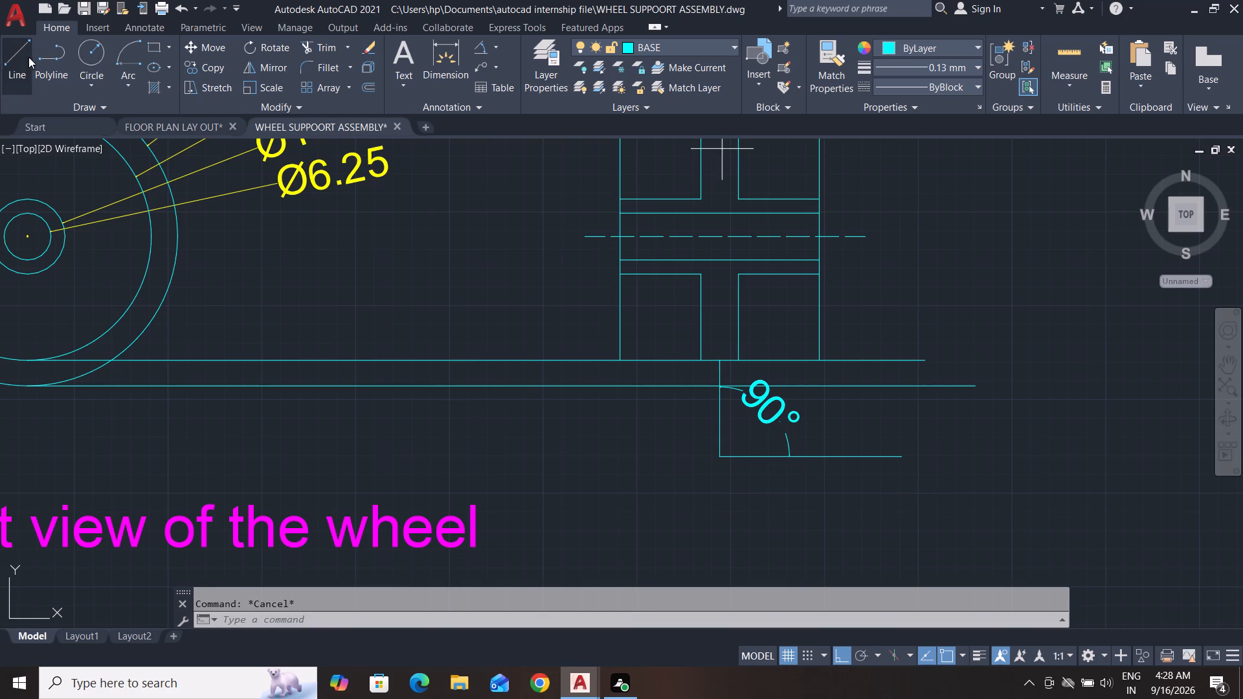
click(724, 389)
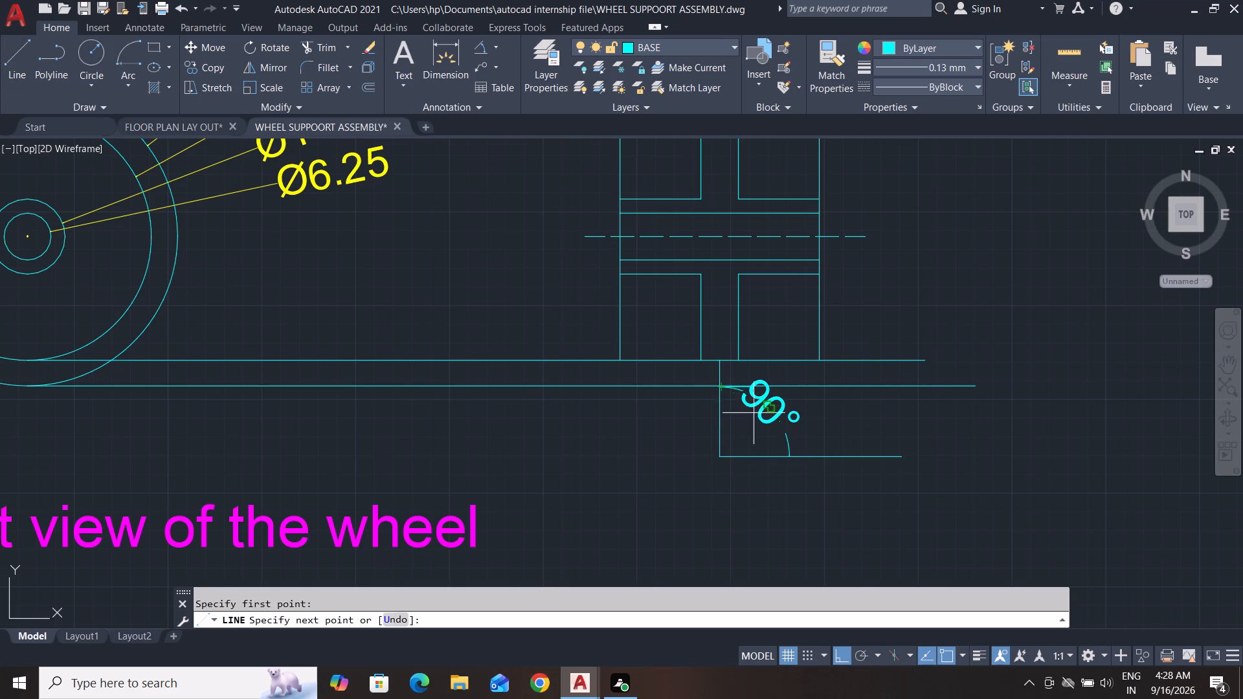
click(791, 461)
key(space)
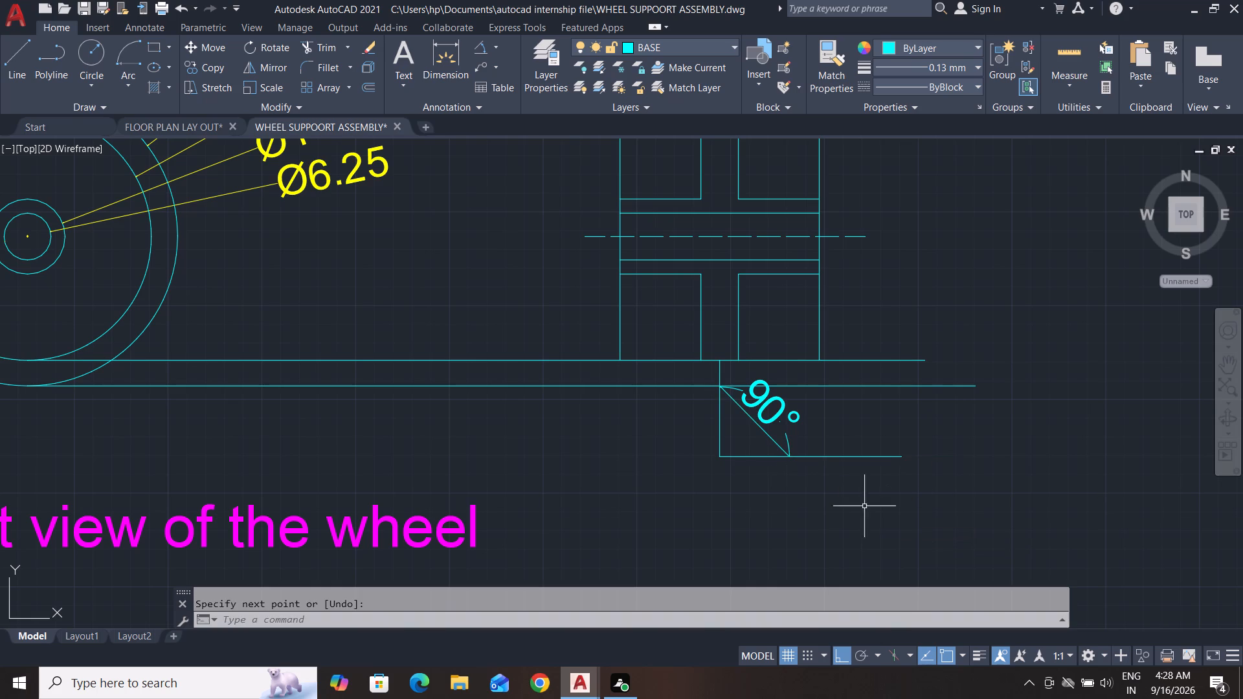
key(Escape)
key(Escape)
Move the L-shaped pair, diagonal and angular dimension straight up so the diagonal's upper end meets the 33 diameter projection line.
click(860, 424)
click(648, 511)
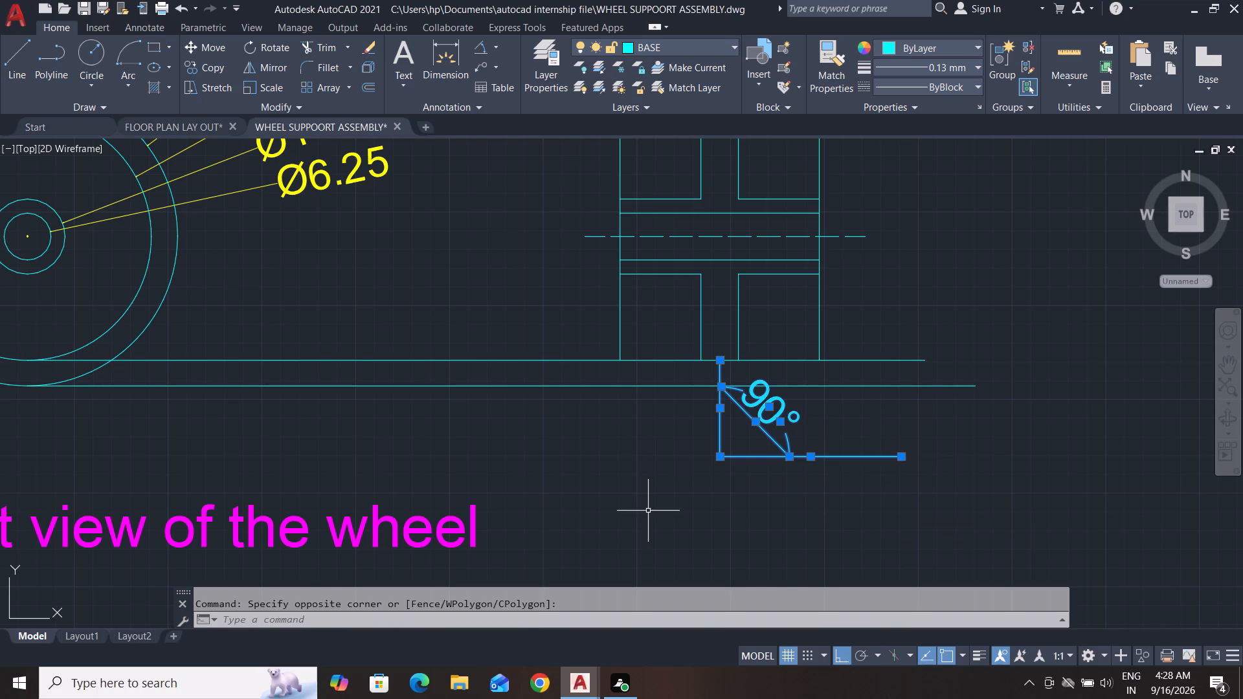
key(m)
key(Return)
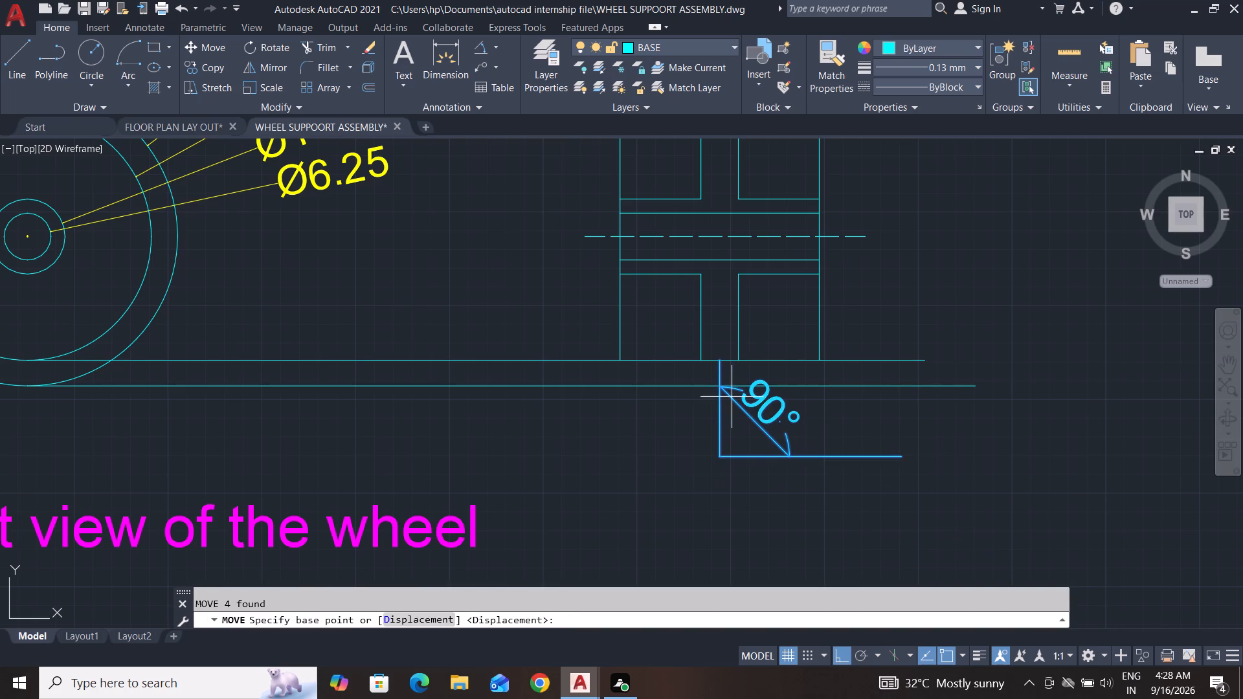
scroll(691, 372, up, 3)
click(761, 411)
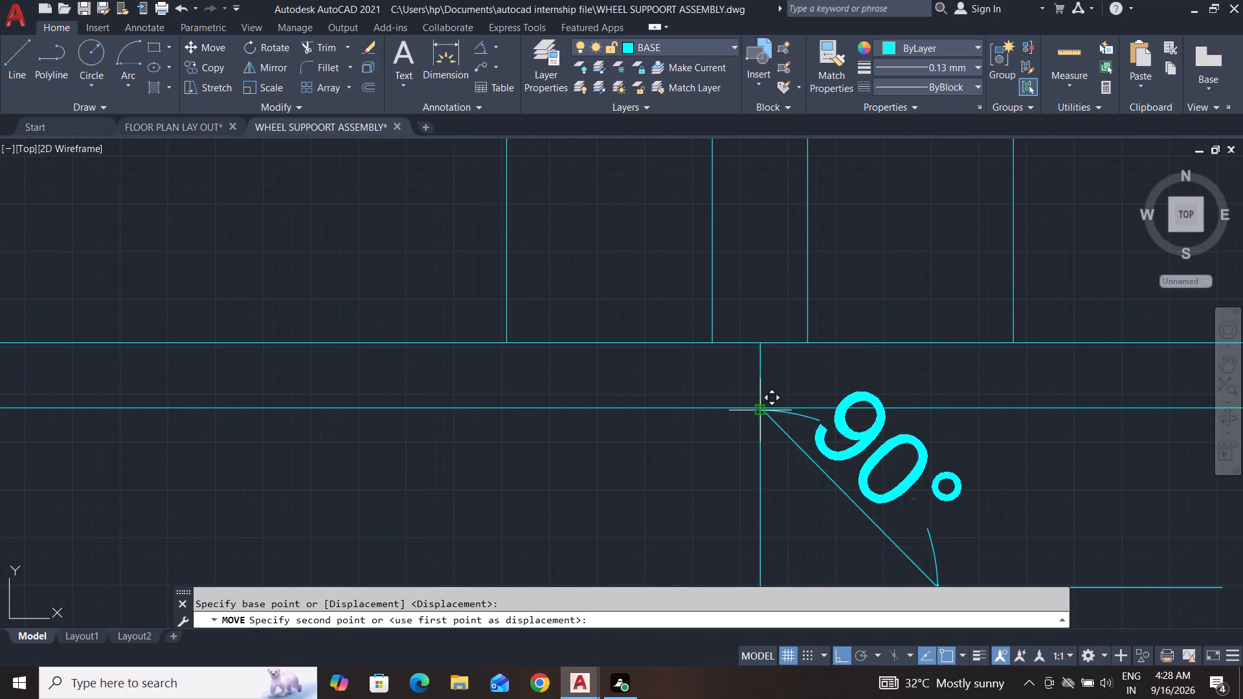
click(761, 346)
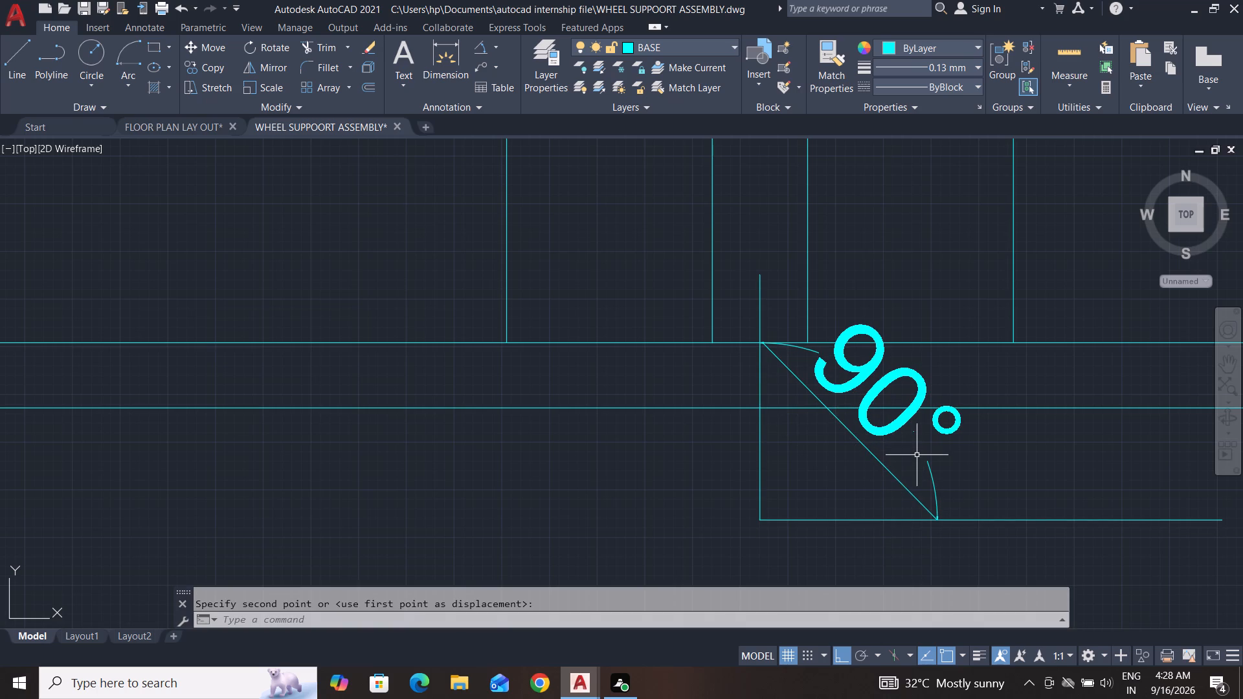
key(Escape)
key(Escape)
key(Escape)
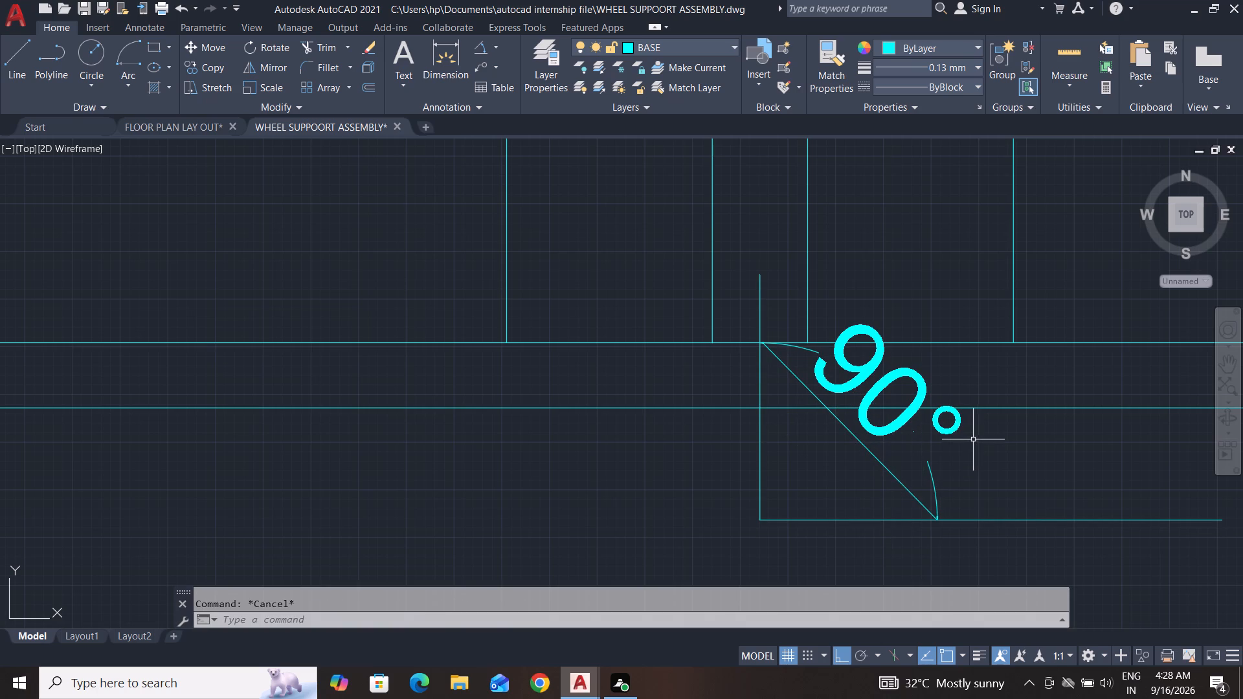
key(Escape)
key(Escape)
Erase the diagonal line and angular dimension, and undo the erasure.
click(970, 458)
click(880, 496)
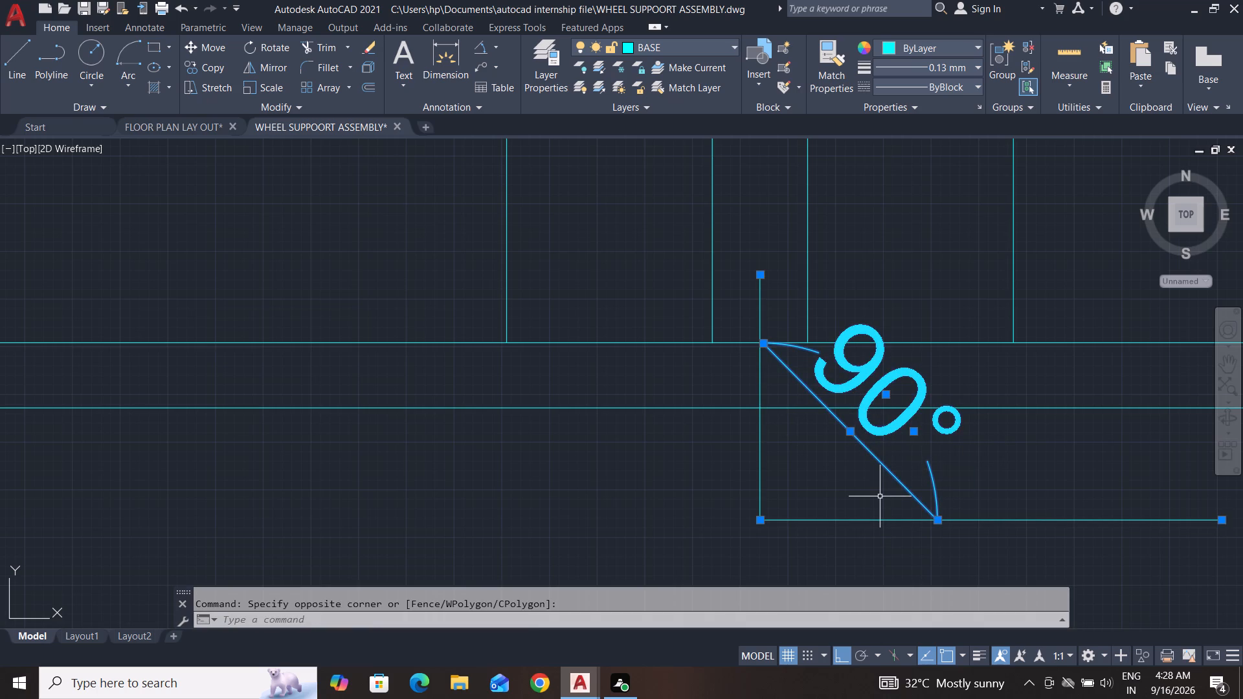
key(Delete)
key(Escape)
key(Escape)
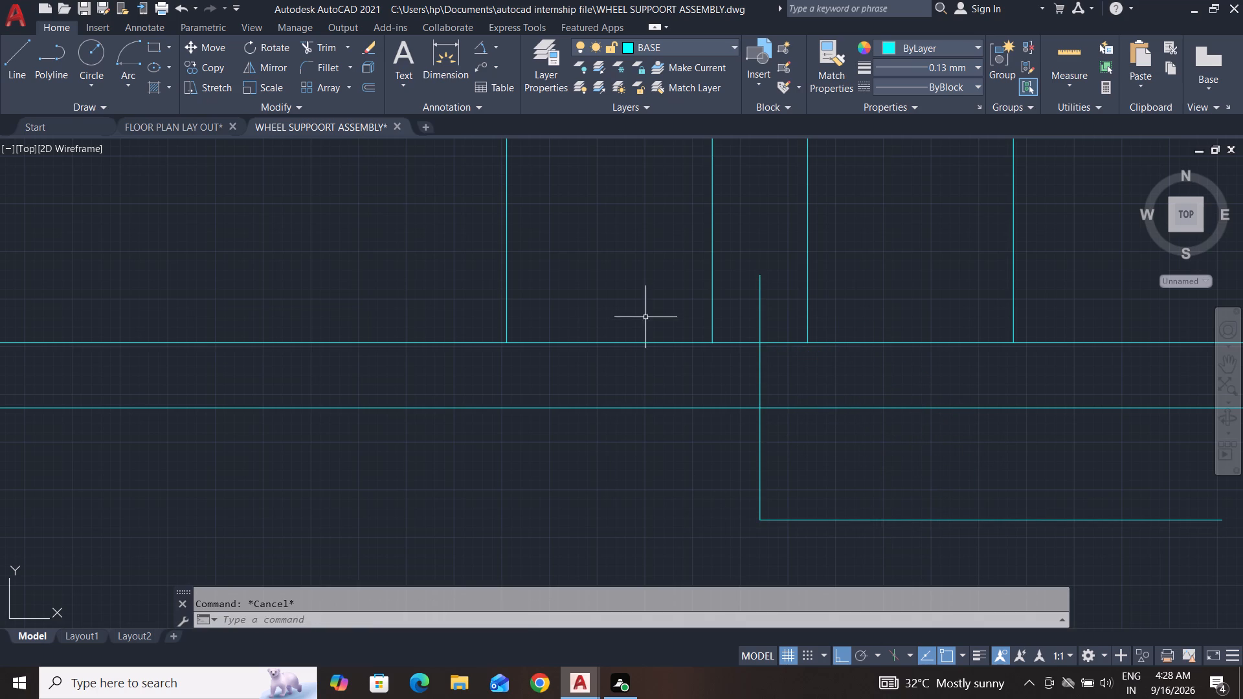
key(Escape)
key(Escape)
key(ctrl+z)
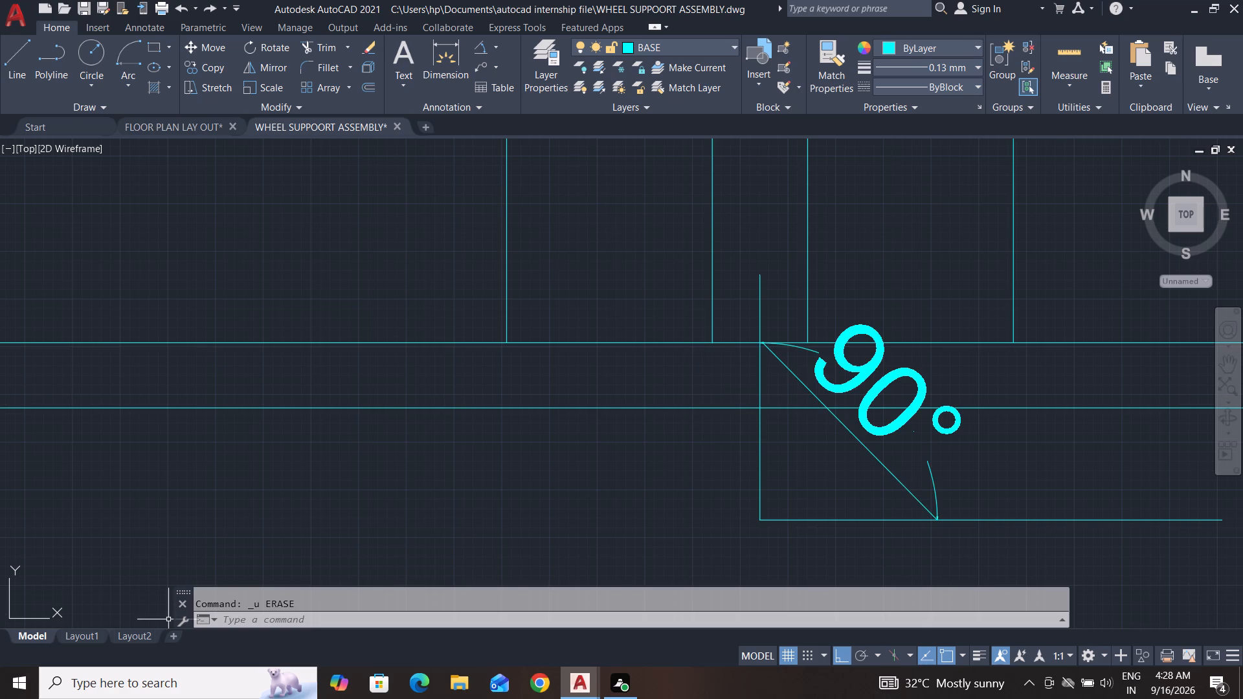
Draw a diagonal from the vertical line's intersection with the 33 diameter projection line to the dimension's lower arrow tip, continuing with a short horizontal segment.
click(16, 55)
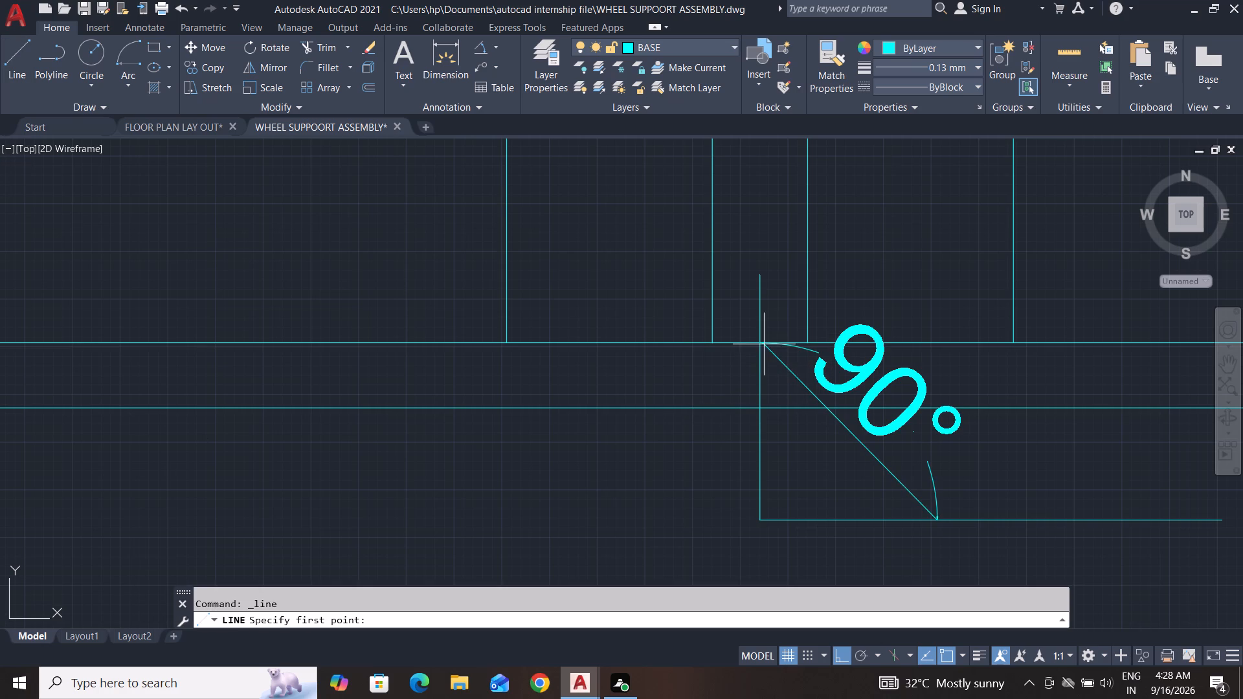
scroll(759, 342, up, 5)
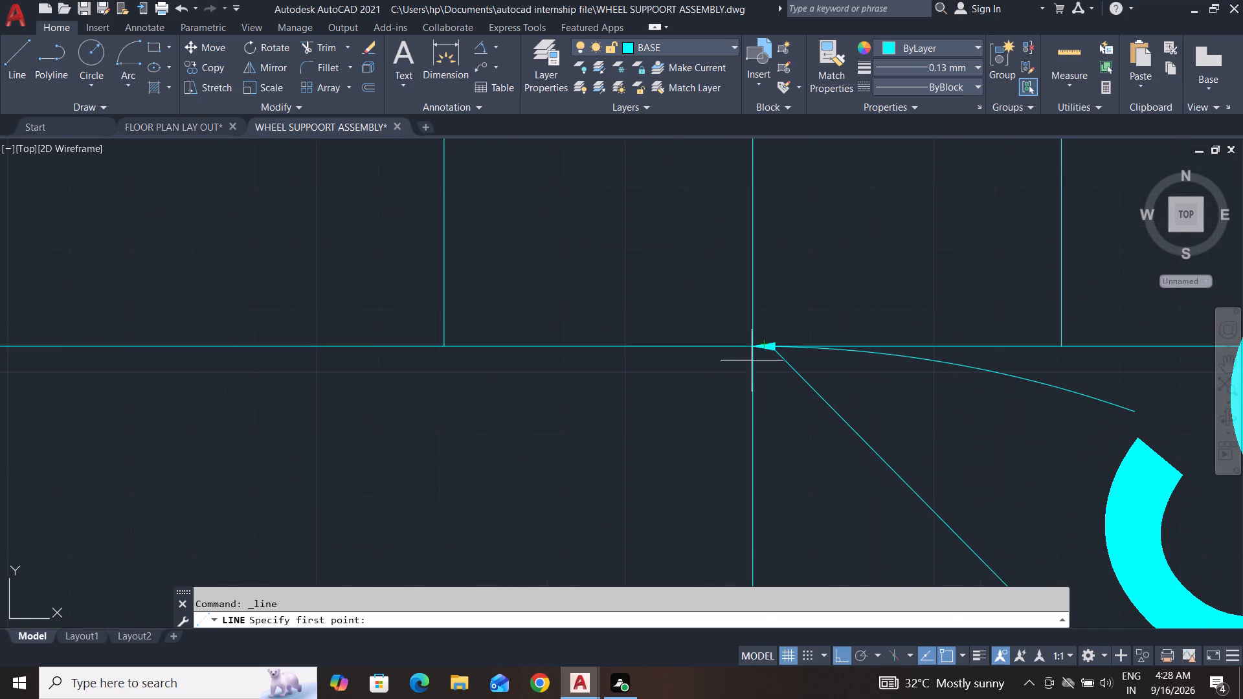
click(748, 347)
scroll(748, 347, down, 4)
scroll(879, 506, up, 2)
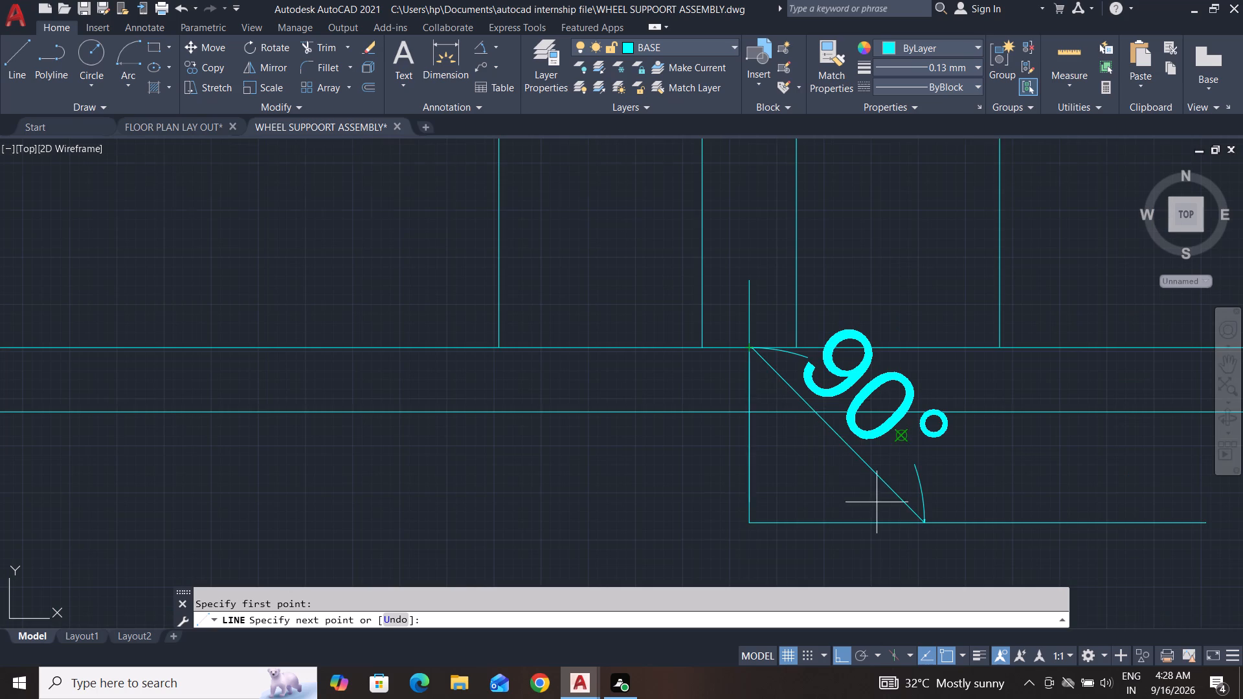
scroll(880, 507, up, 1)
middle_drag(911, 527, 725, 395)
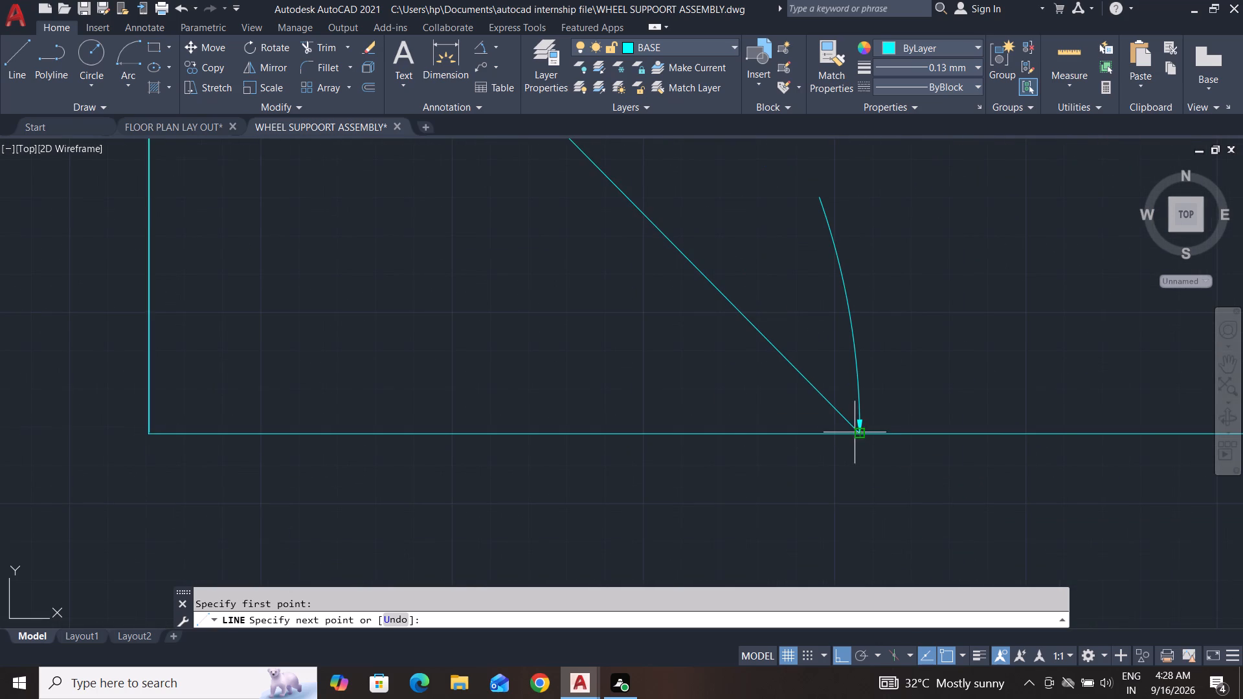
click(858, 433)
click(981, 525)
scroll(970, 516, down, 2)
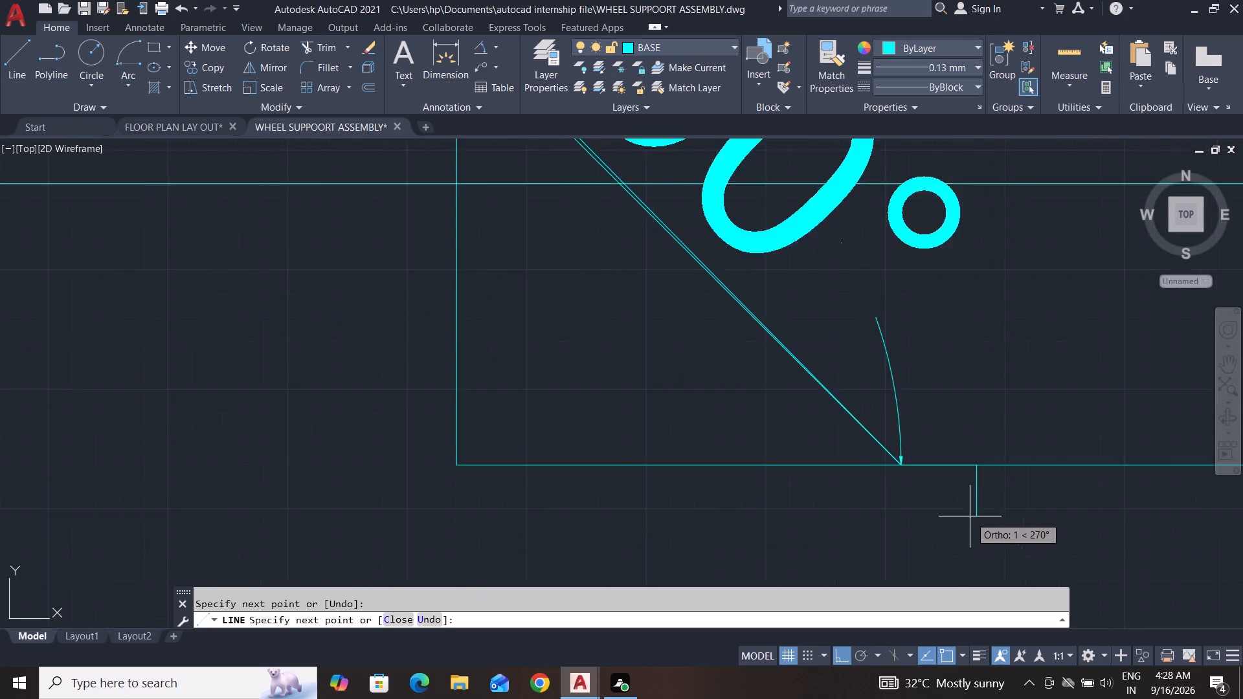
scroll(970, 516, down, 2)
key(Escape)
key(Escape)
scroll(908, 406, up, 3)
key(Escape)
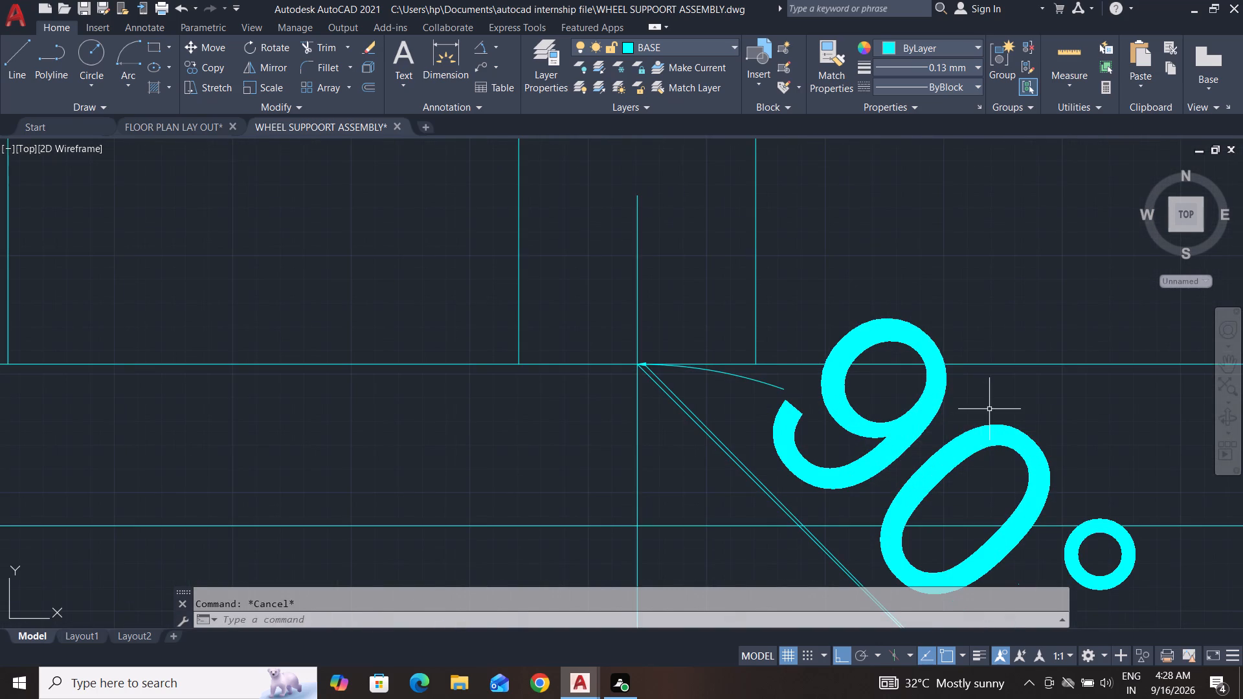
key(Escape)
Delete the angular dimension and the earlier diagonal line that starts slightly off the vertical line.
click(996, 405)
click(894, 446)
key(Delete)
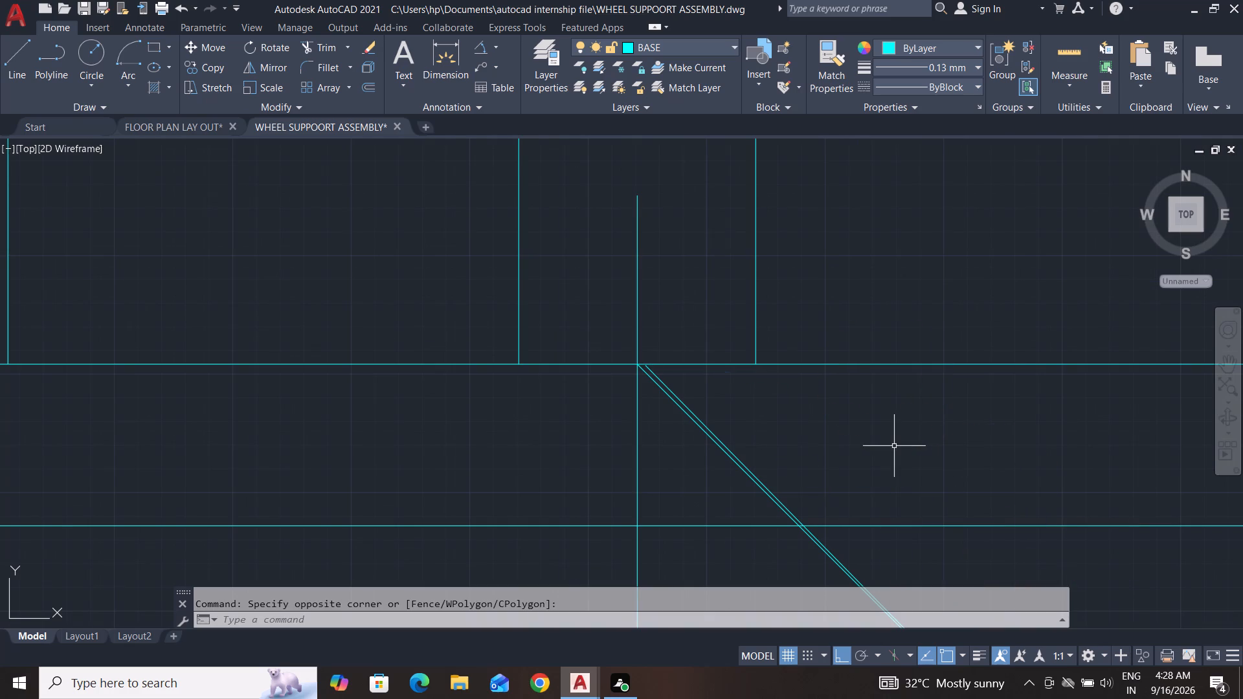
scroll(658, 382, up, 4)
click(655, 359)
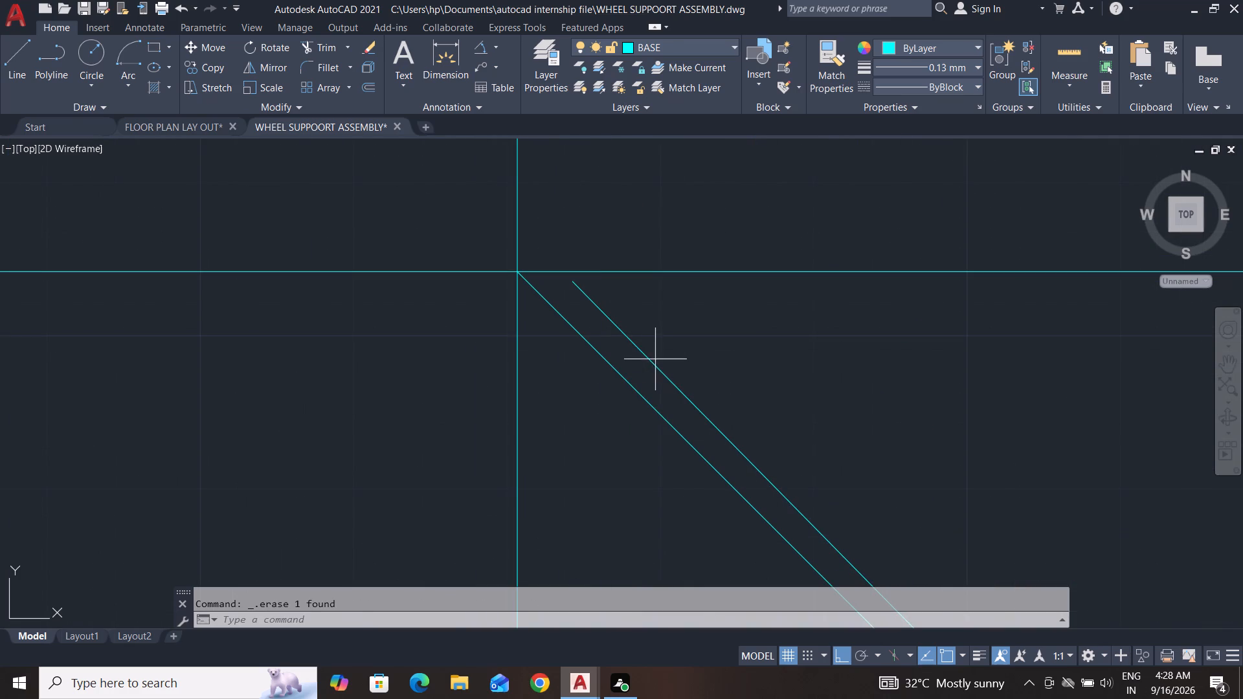
click(653, 368)
key(Delete)
scroll(641, 399, down, 5)
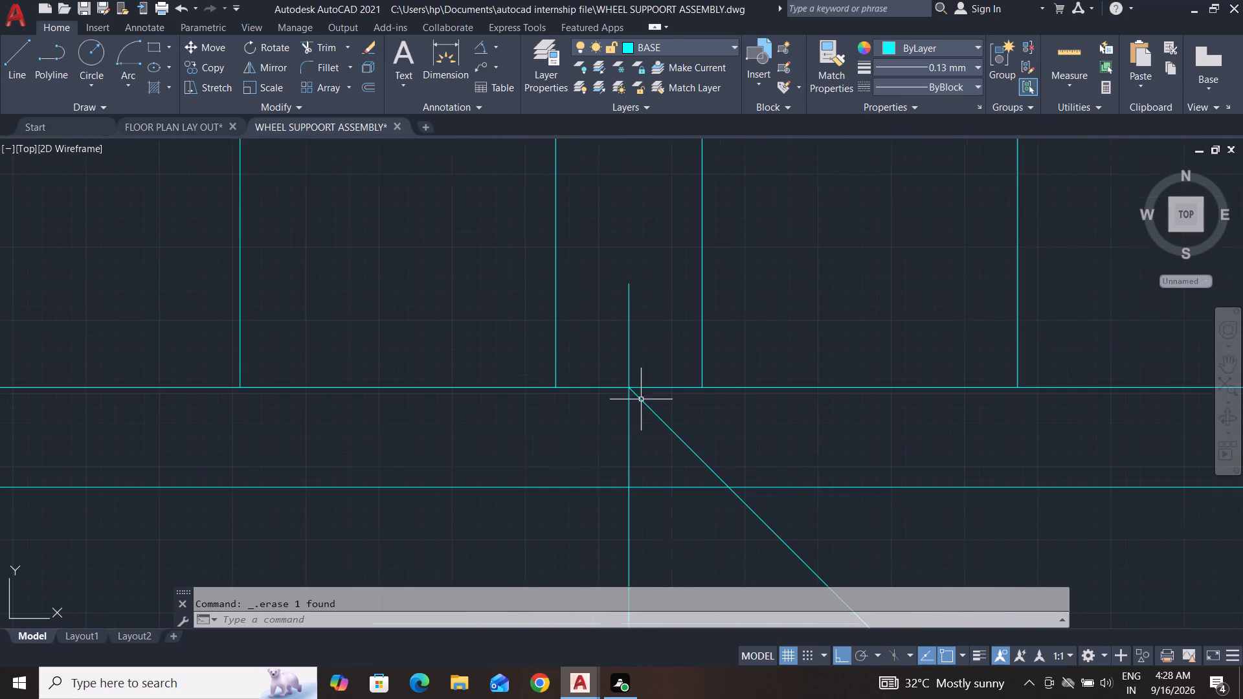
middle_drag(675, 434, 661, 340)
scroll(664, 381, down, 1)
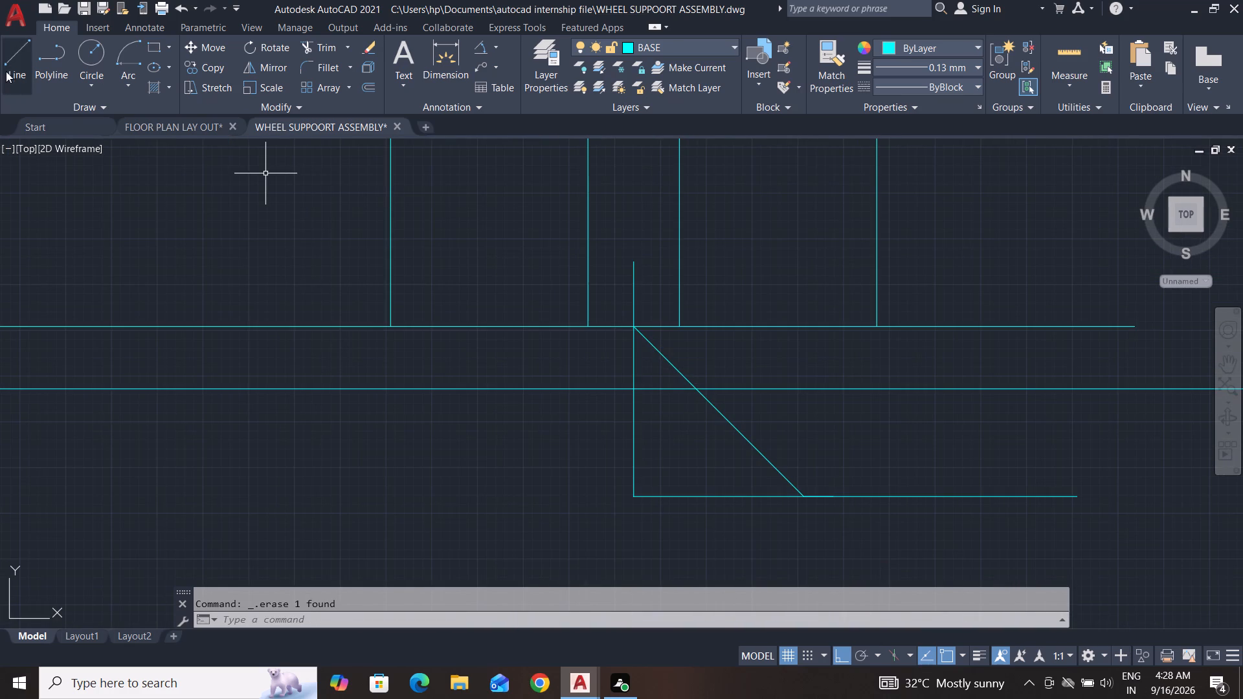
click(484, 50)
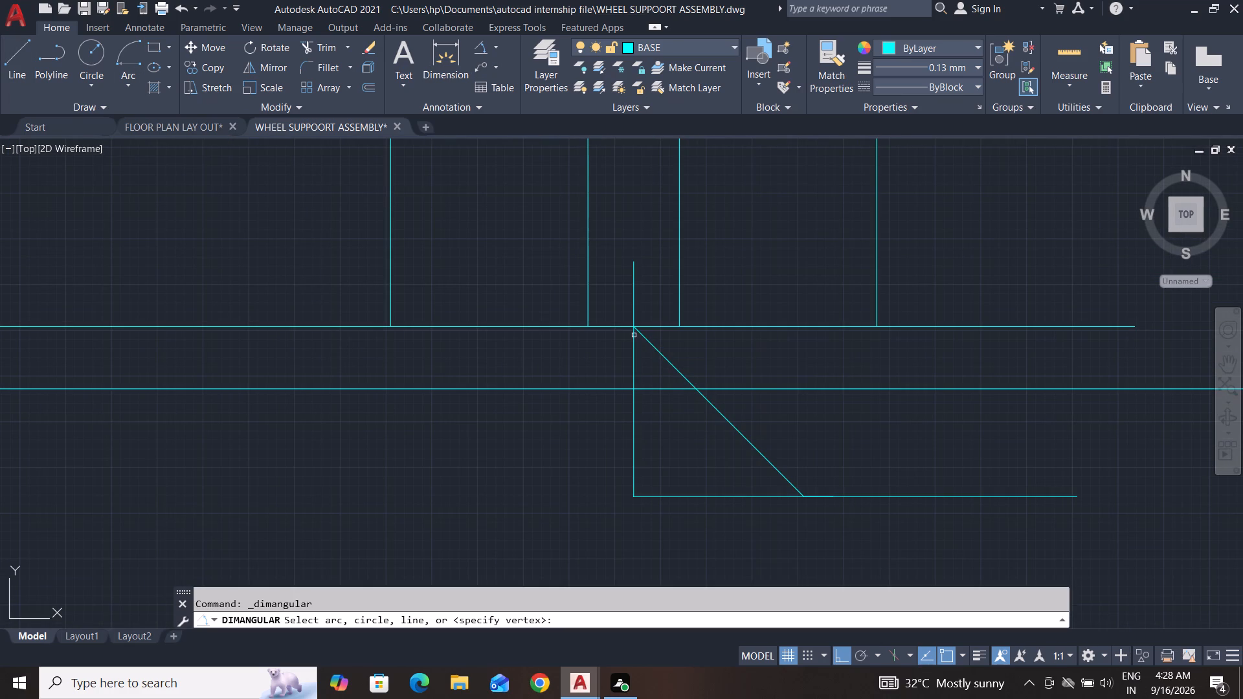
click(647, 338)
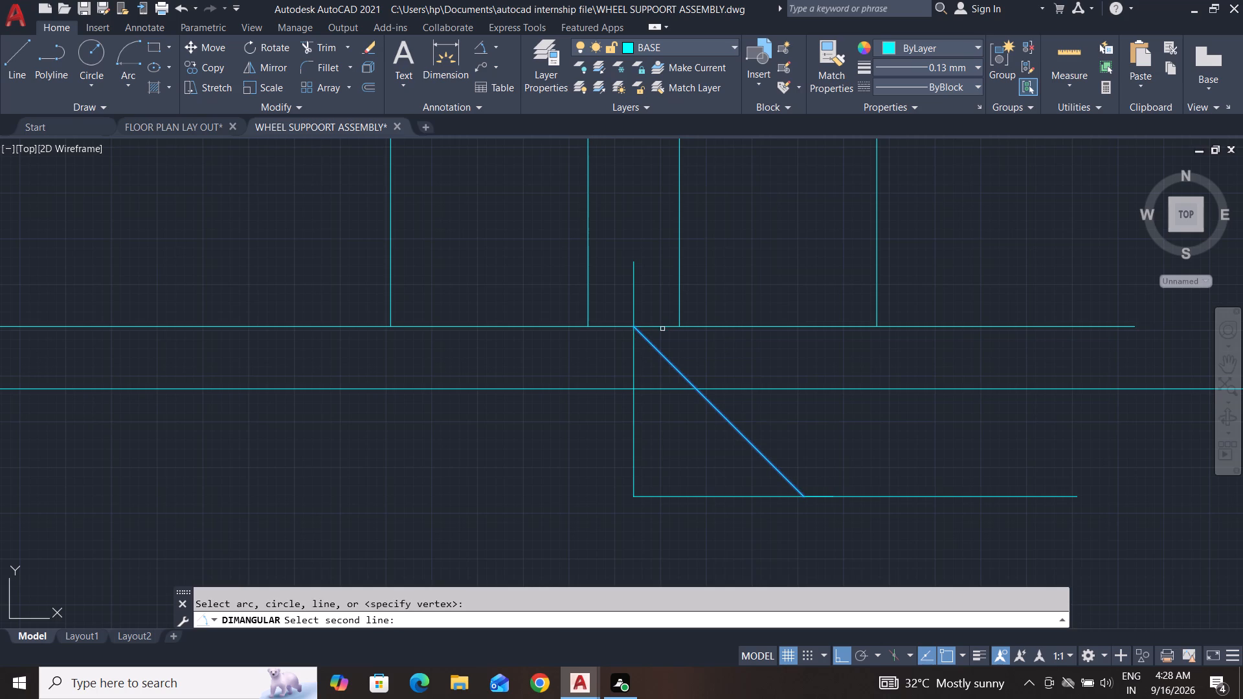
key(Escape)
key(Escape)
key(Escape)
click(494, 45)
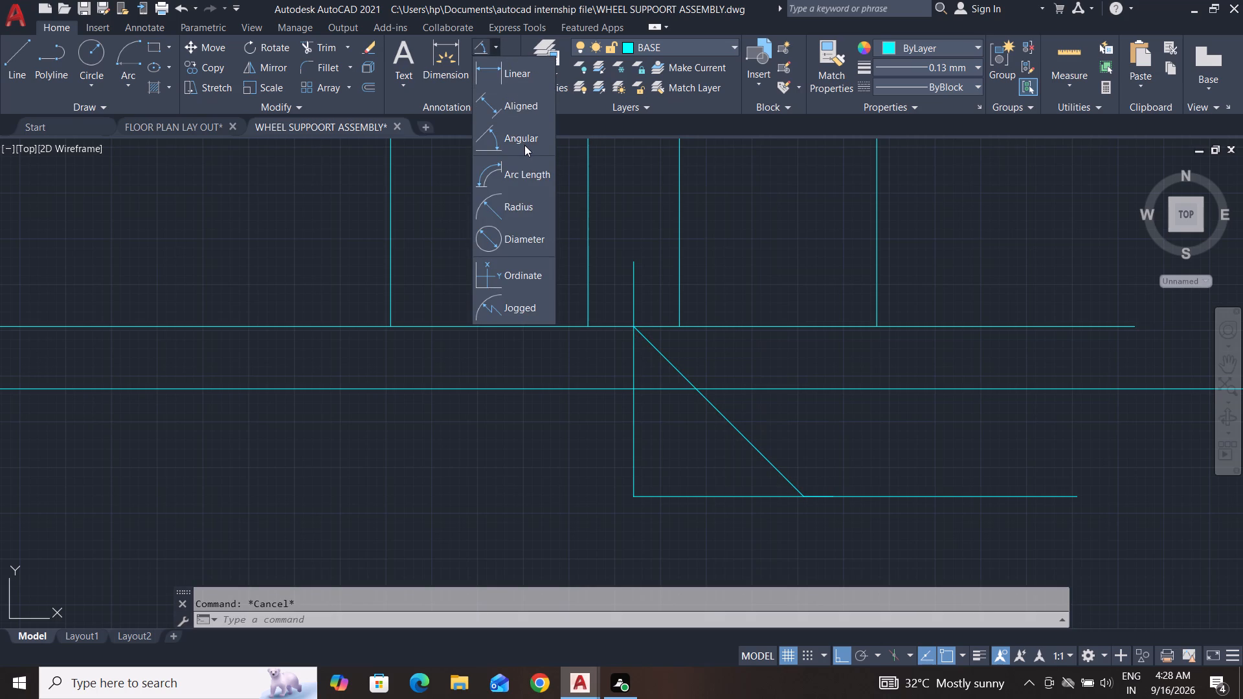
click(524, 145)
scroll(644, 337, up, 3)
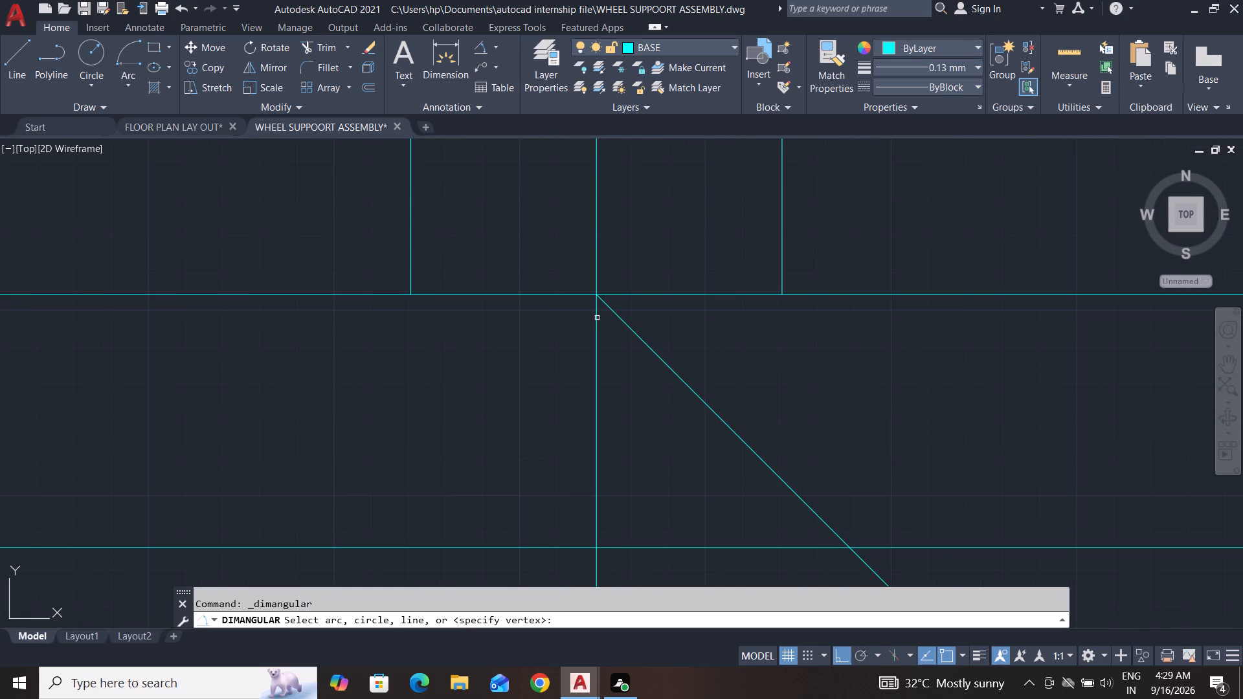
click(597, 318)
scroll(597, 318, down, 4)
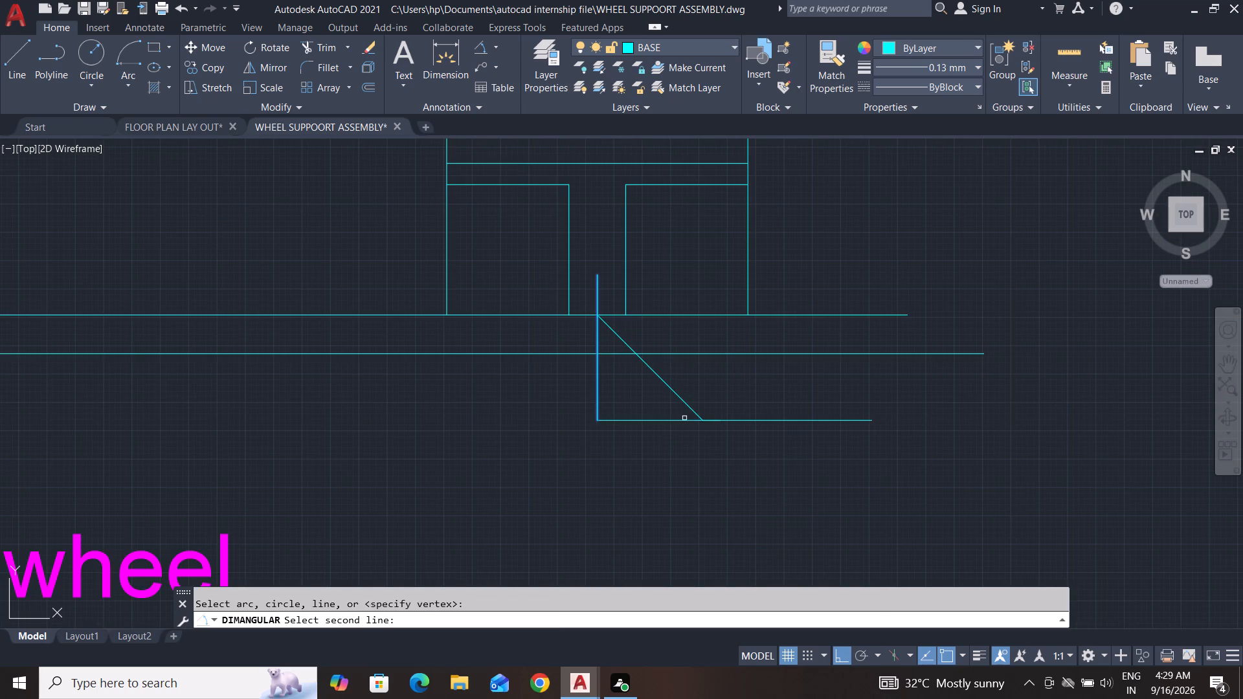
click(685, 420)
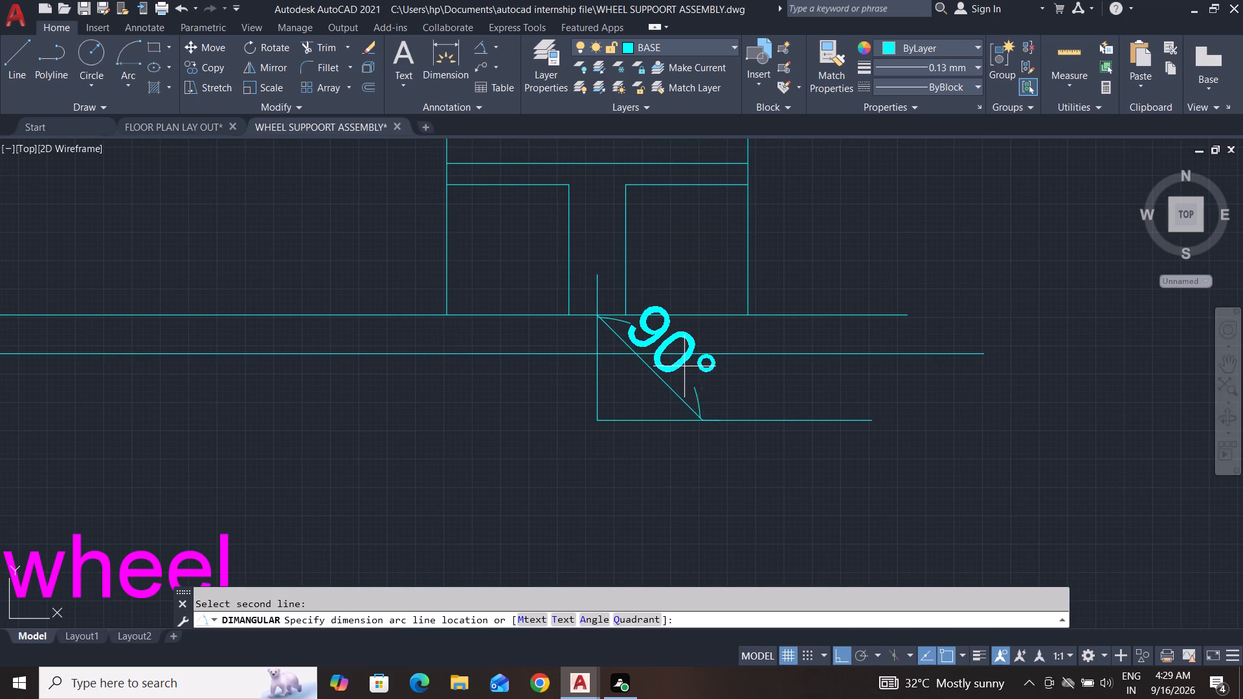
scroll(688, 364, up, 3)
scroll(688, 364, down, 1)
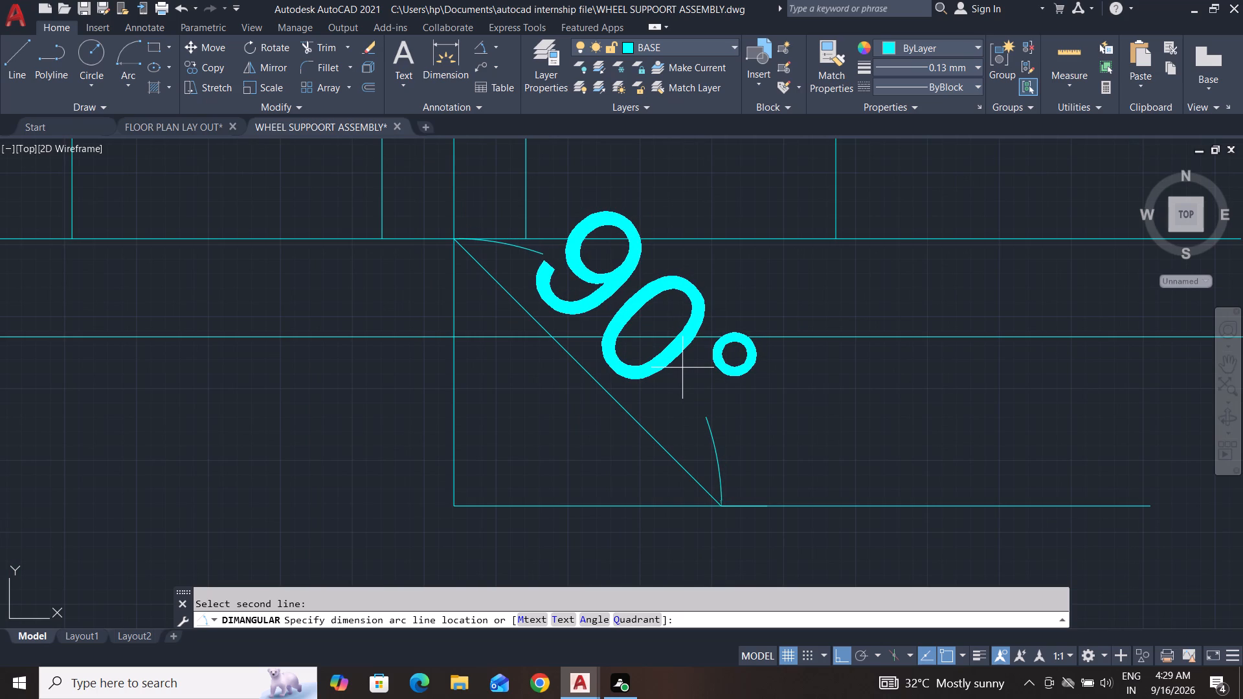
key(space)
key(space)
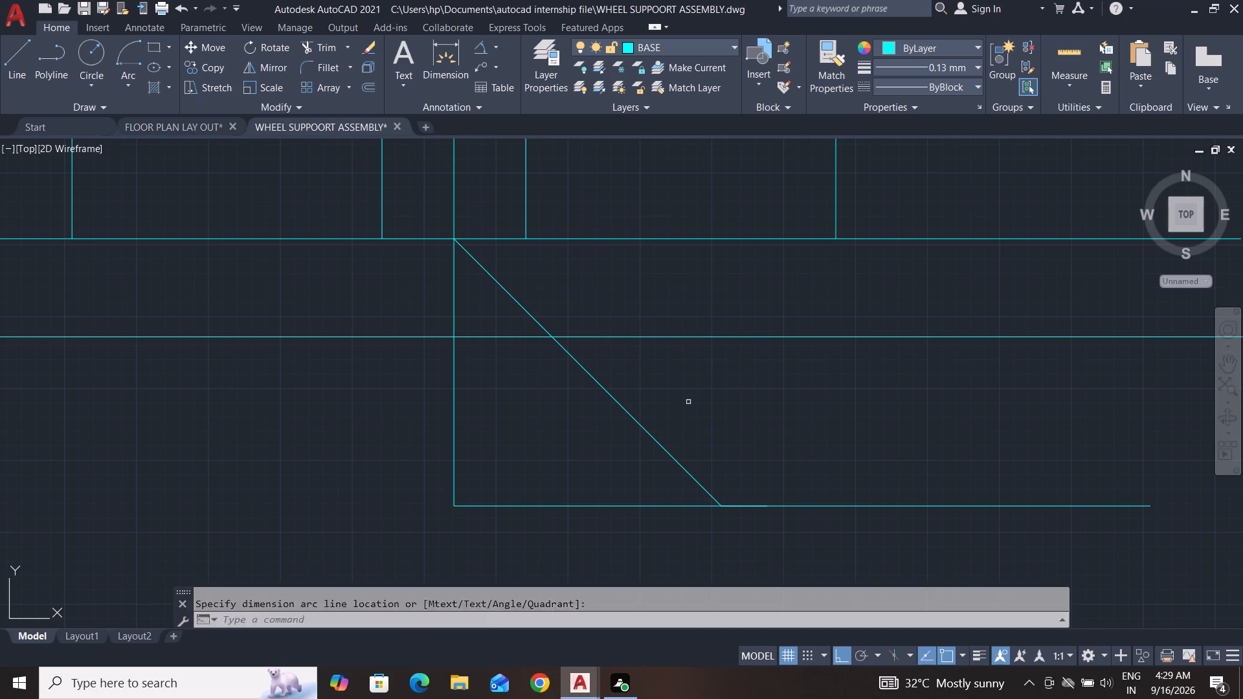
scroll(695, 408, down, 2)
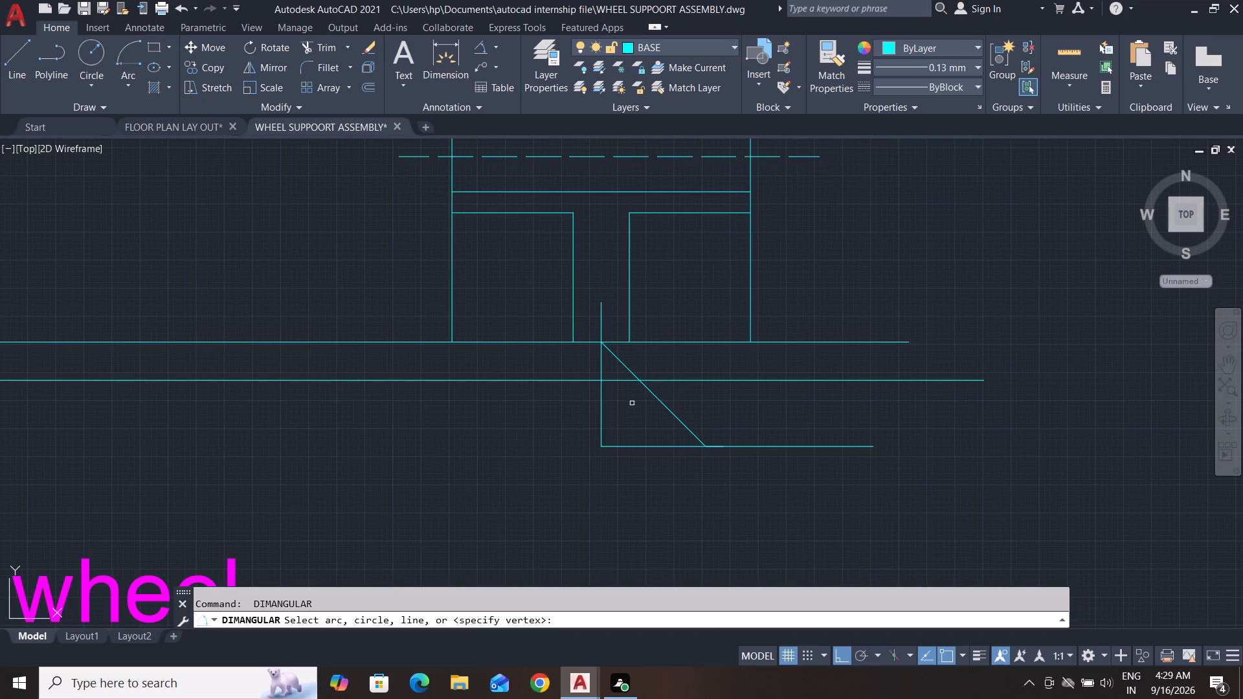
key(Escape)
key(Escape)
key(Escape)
Mirror the diagonal line about the vertical construction line, keeping the original, to form a symmetric V.
drag(671, 392, 665, 396)
click(648, 417)
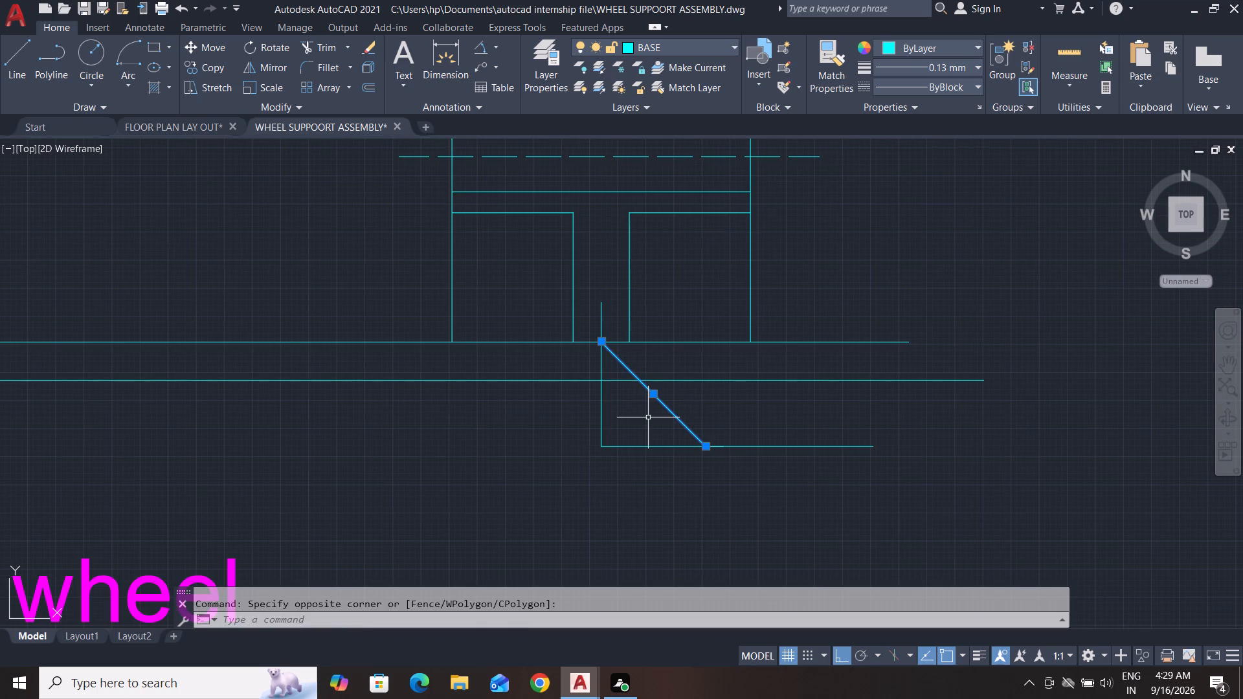
text(mi)
key(Return)
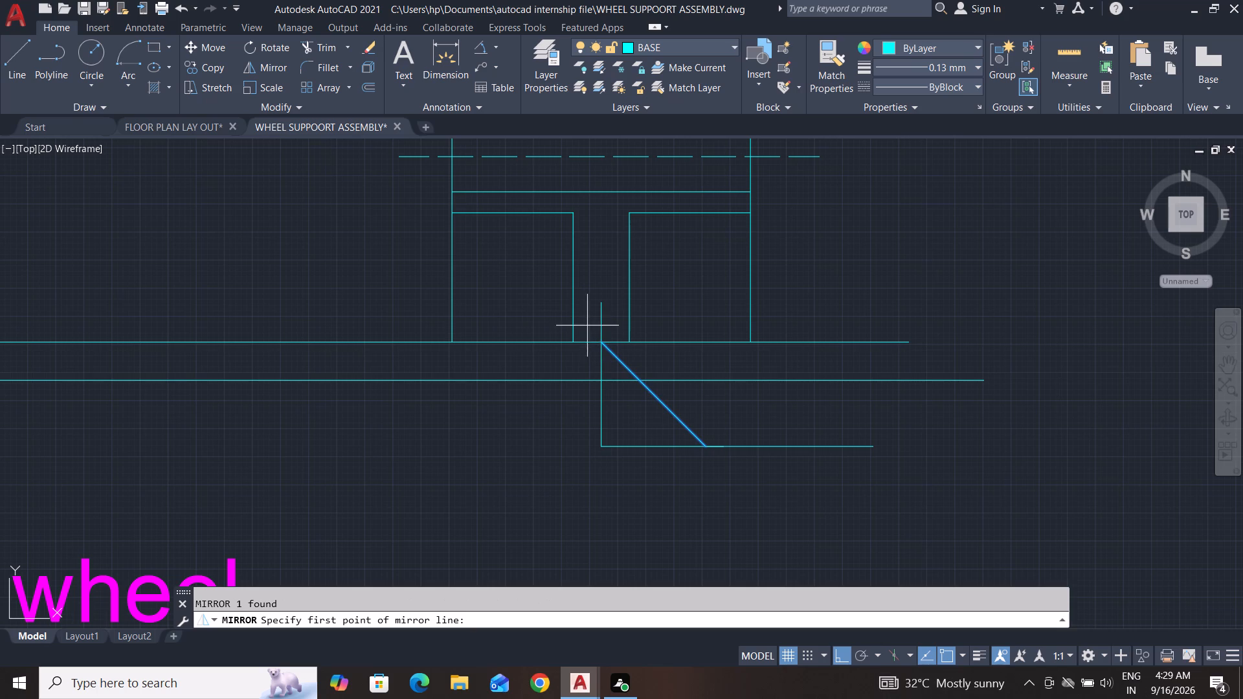
click(599, 344)
click(604, 447)
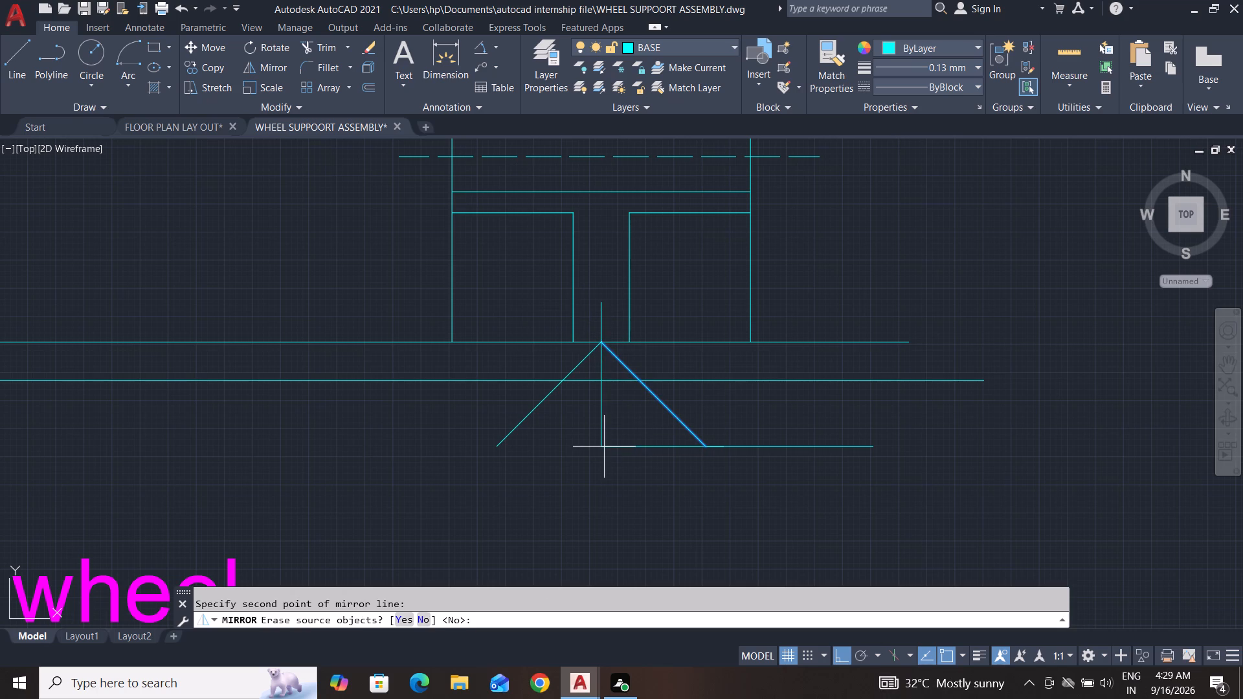
key(Return)
key(Escape)
key(Escape)
key(Escape)
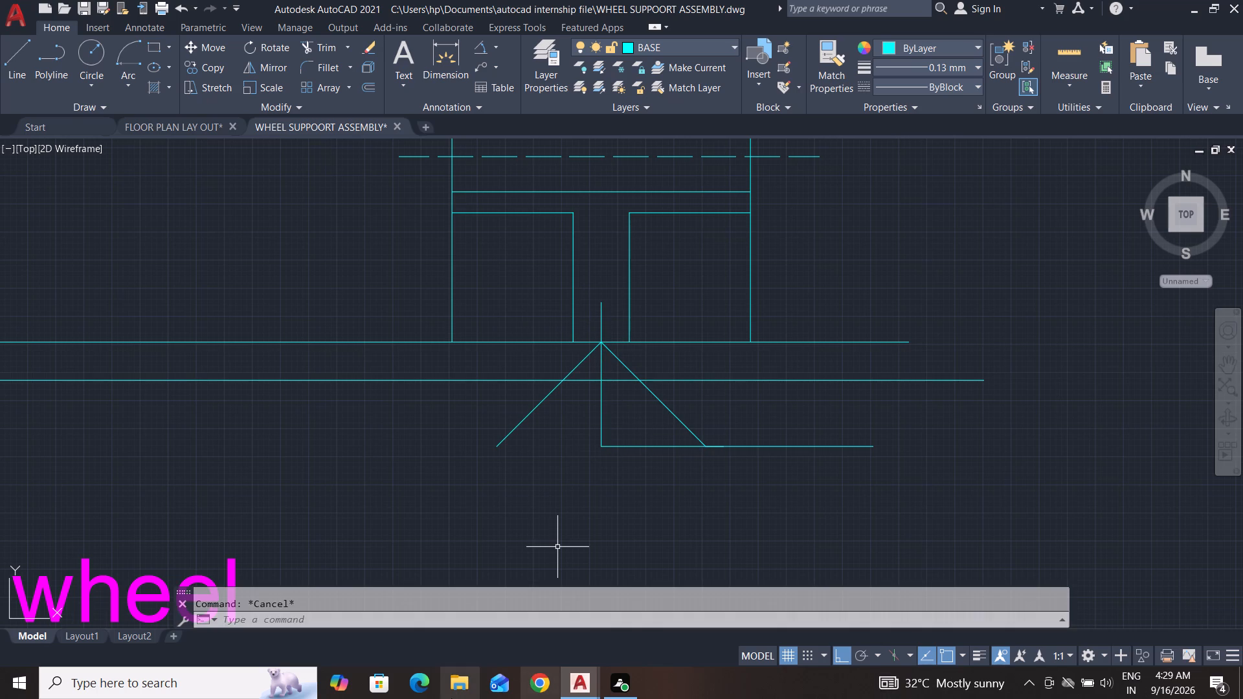
key(Escape)
key(Escape)
Trim away the lower 33 diameter projection line between the two vertical web lines, on both sides of the V's apex.
text(tr)
key(space)
key(space)
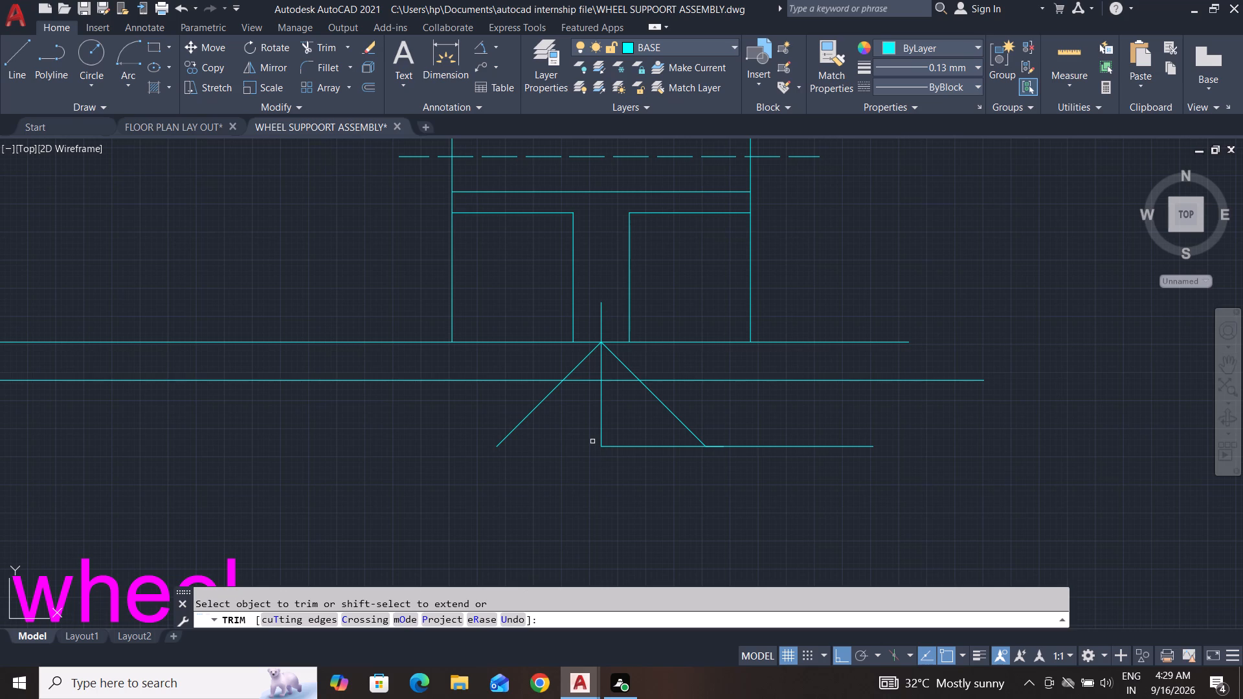
click(616, 338)
click(625, 355)
click(579, 338)
click(557, 357)
Trim the lower 40 diameter projection line between the two diagonals and remove the vertical construction line below the apex.
click(611, 370)
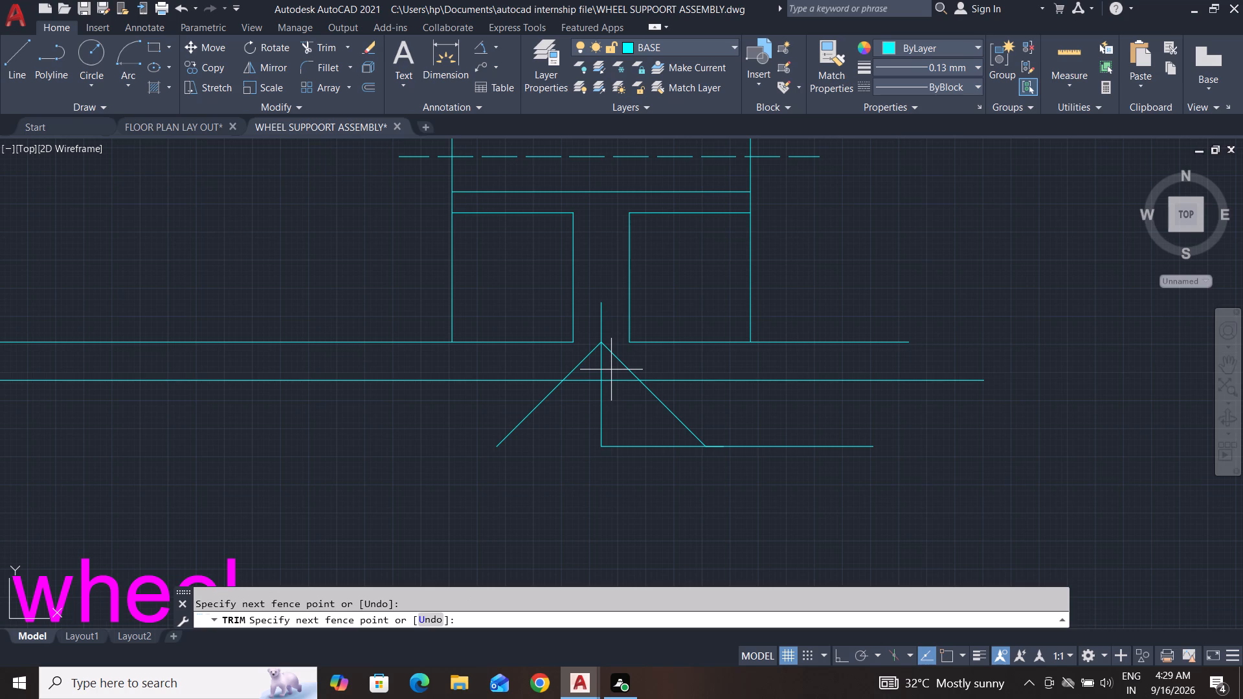
click(611, 370)
click(628, 414)
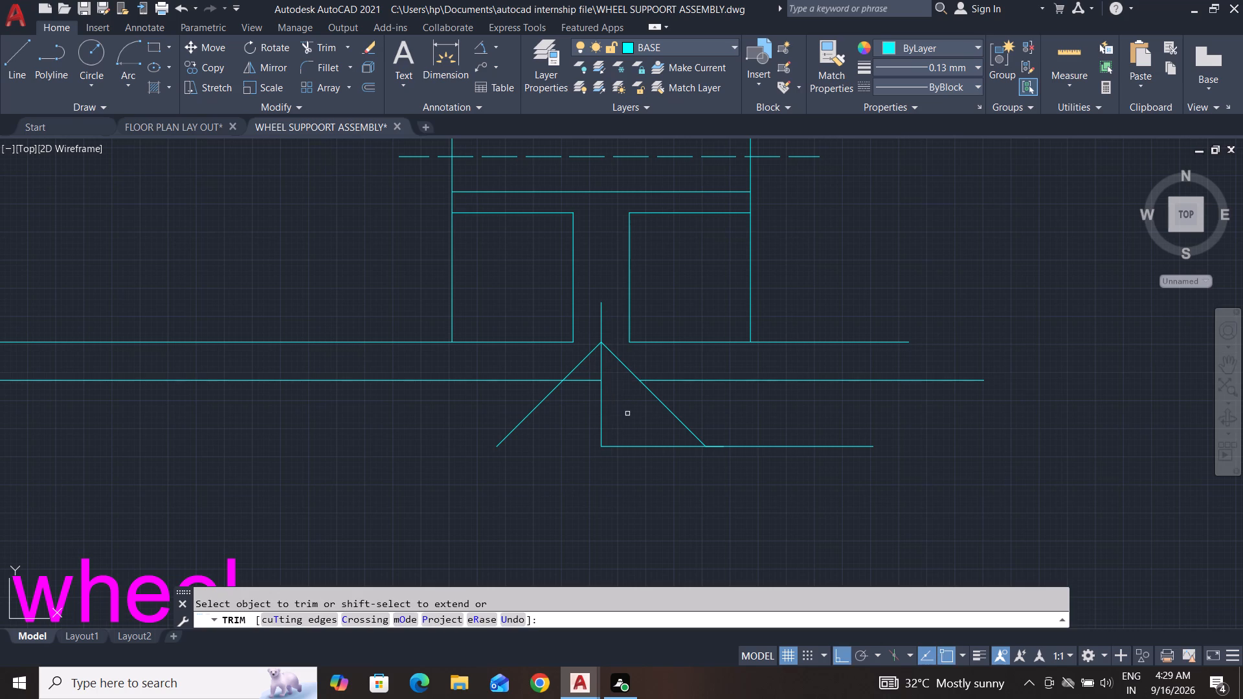
click(610, 358)
click(583, 403)
click(612, 386)
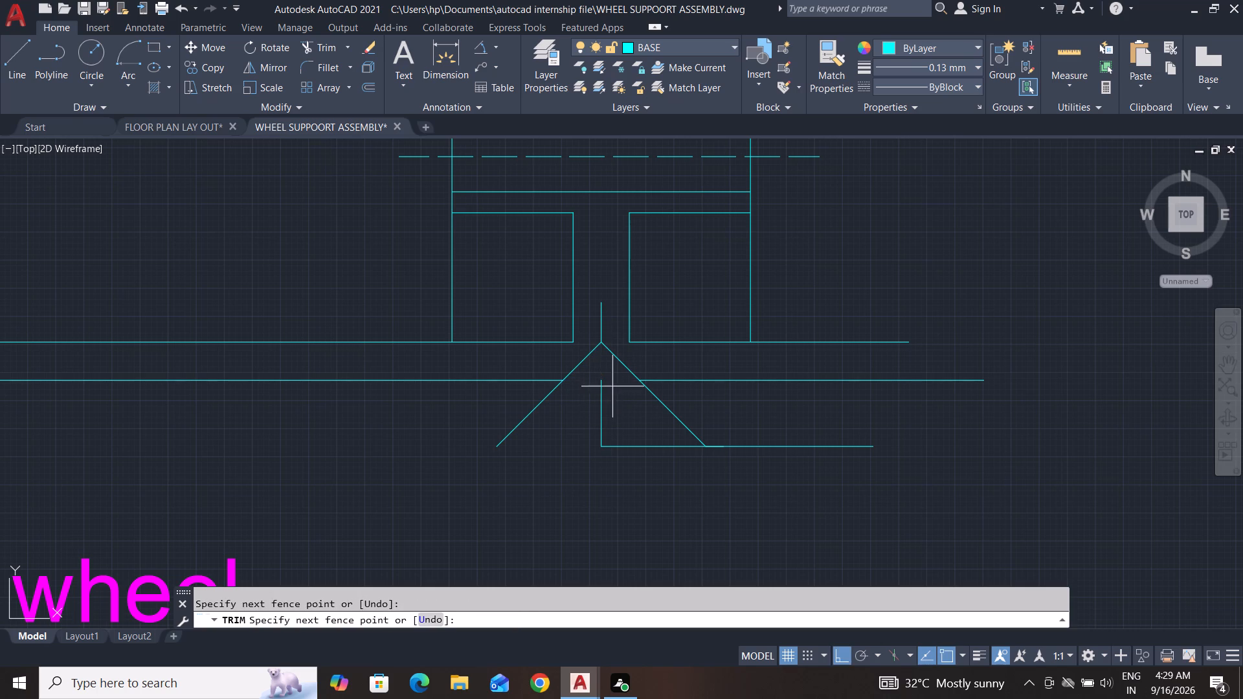
click(559, 465)
Trim both diagonals below the 40 diameter projection line and remove the leftover horizontal segments and the vertical stub above the apex.
click(636, 417)
click(801, 440)
click(803, 414)
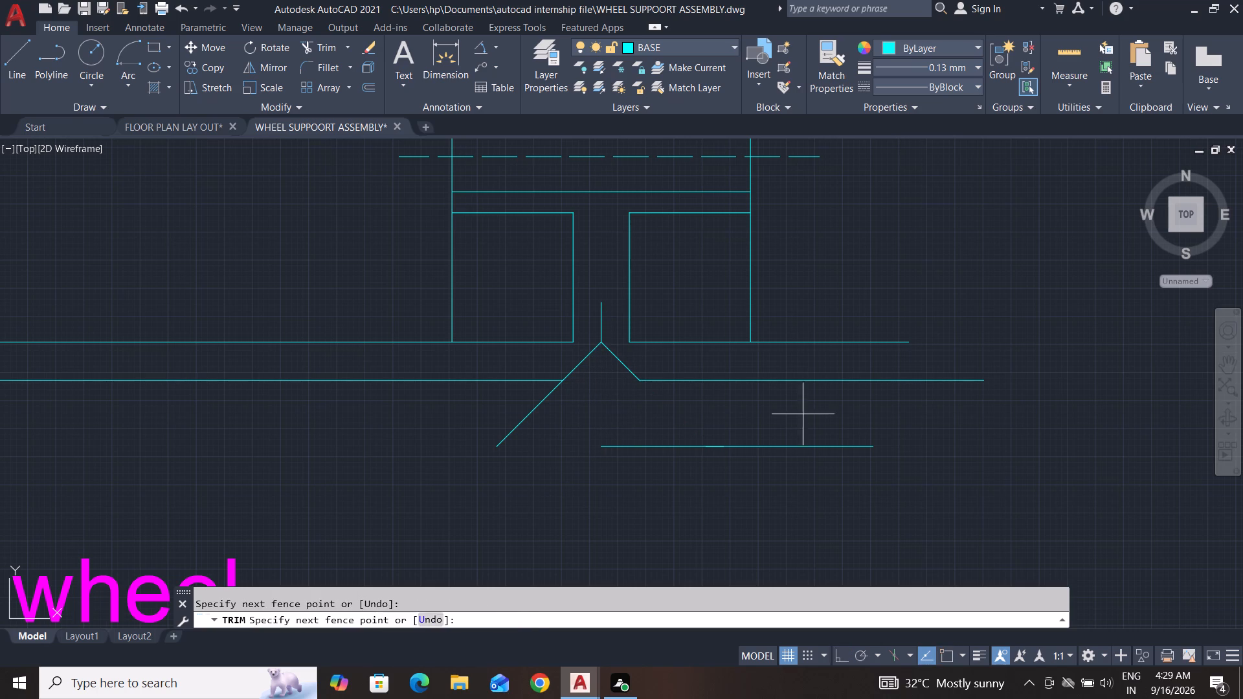
drag(638, 502, 624, 510)
click(559, 434)
click(463, 403)
click(716, 430)
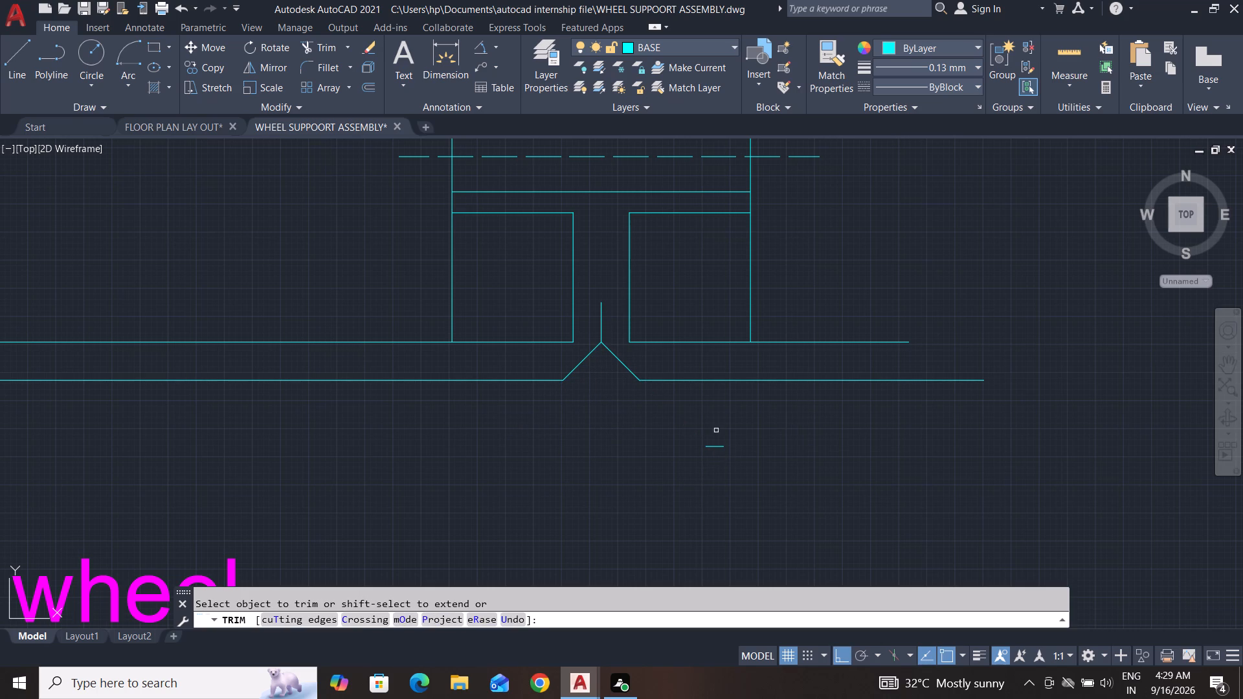
click(710, 483)
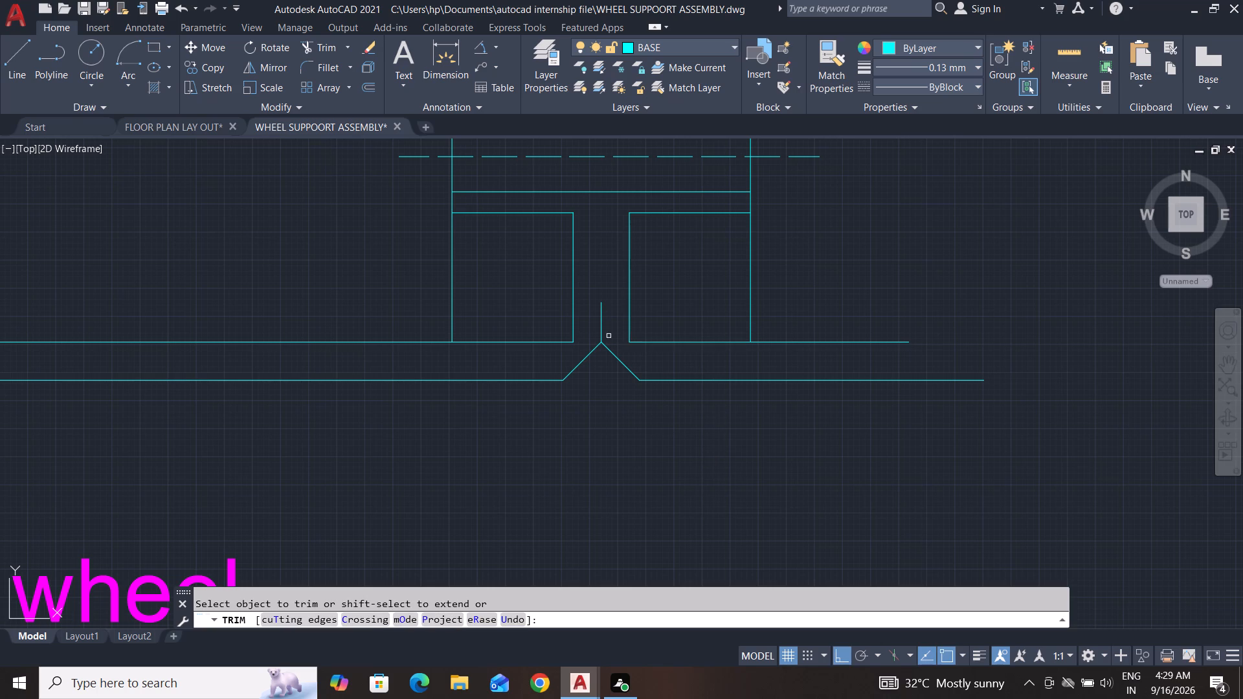
click(601, 329)
key(Escape)
key(Escape)
key(Escape)
key(Escape)
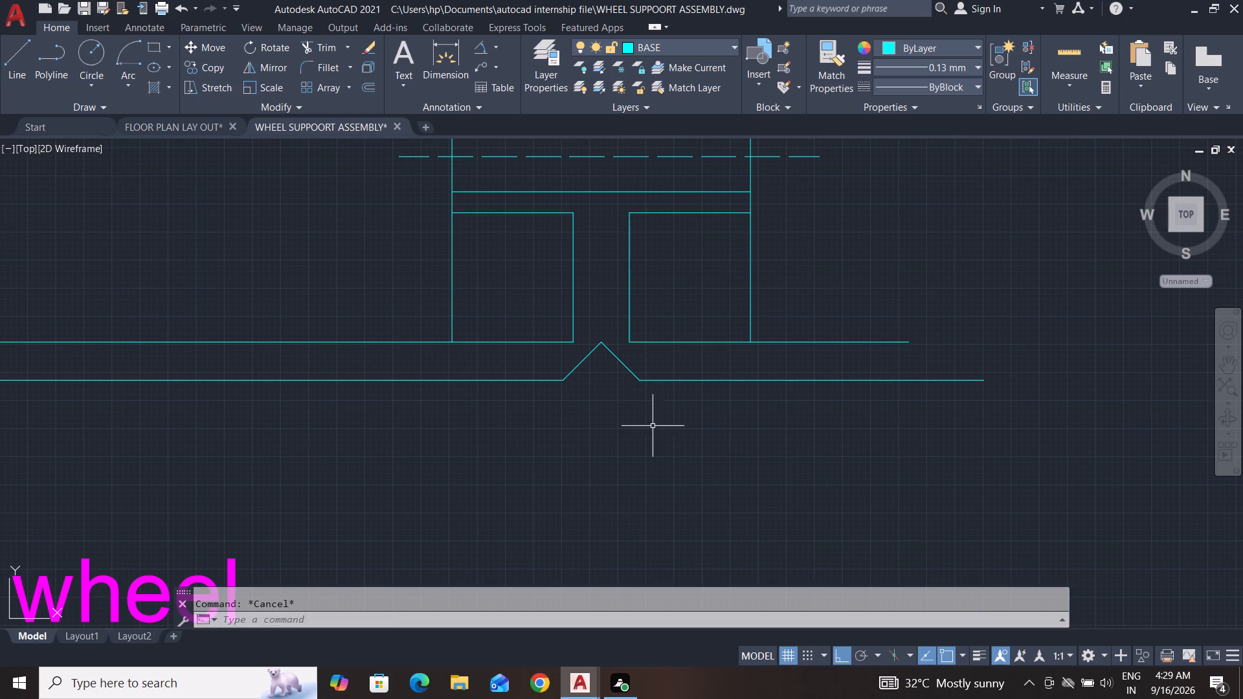
Extend the section's two outer vertical edges down to the lower 40 diameter projection line.
scroll(644, 440, down, 1)
key(Escape)
key(Escape)
text(ex)
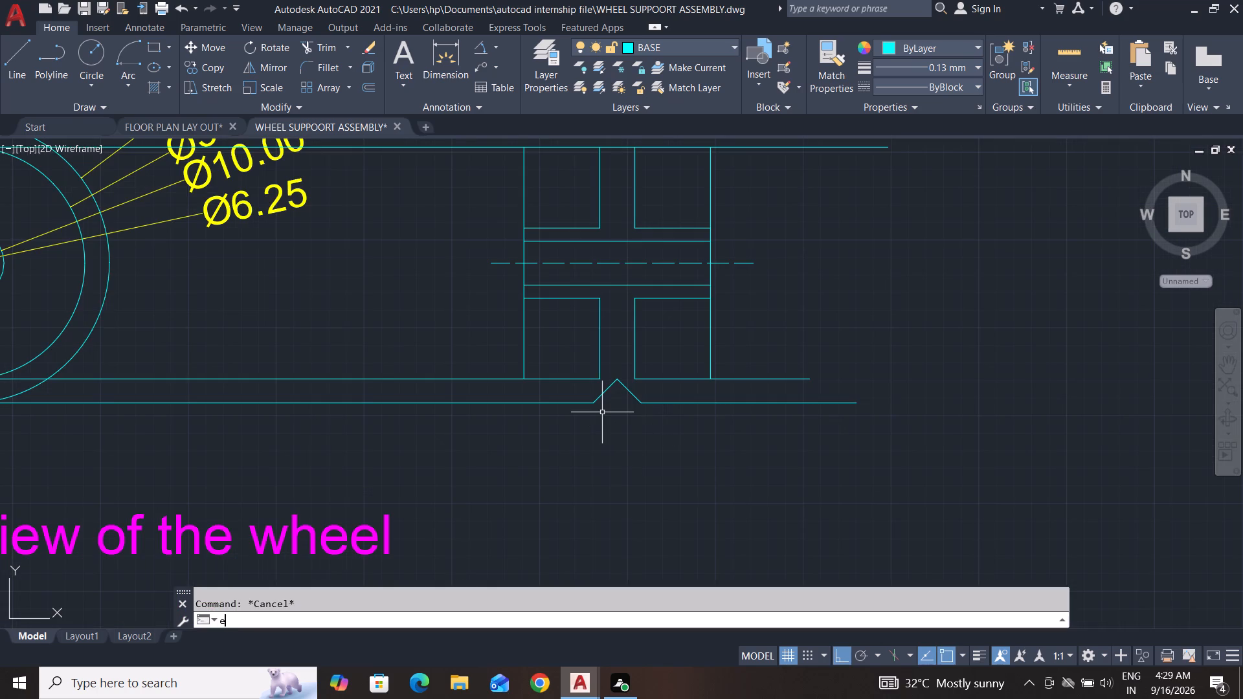
key(space)
key(space)
click(525, 368)
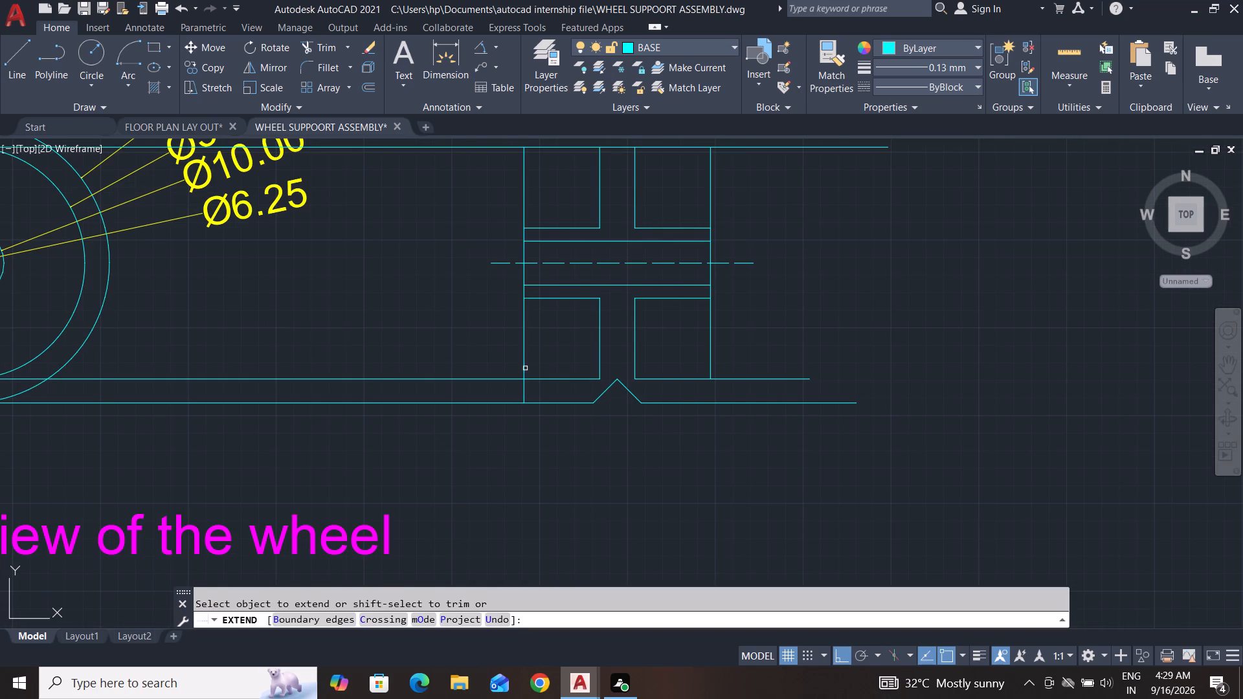
click(708, 369)
key(Escape)
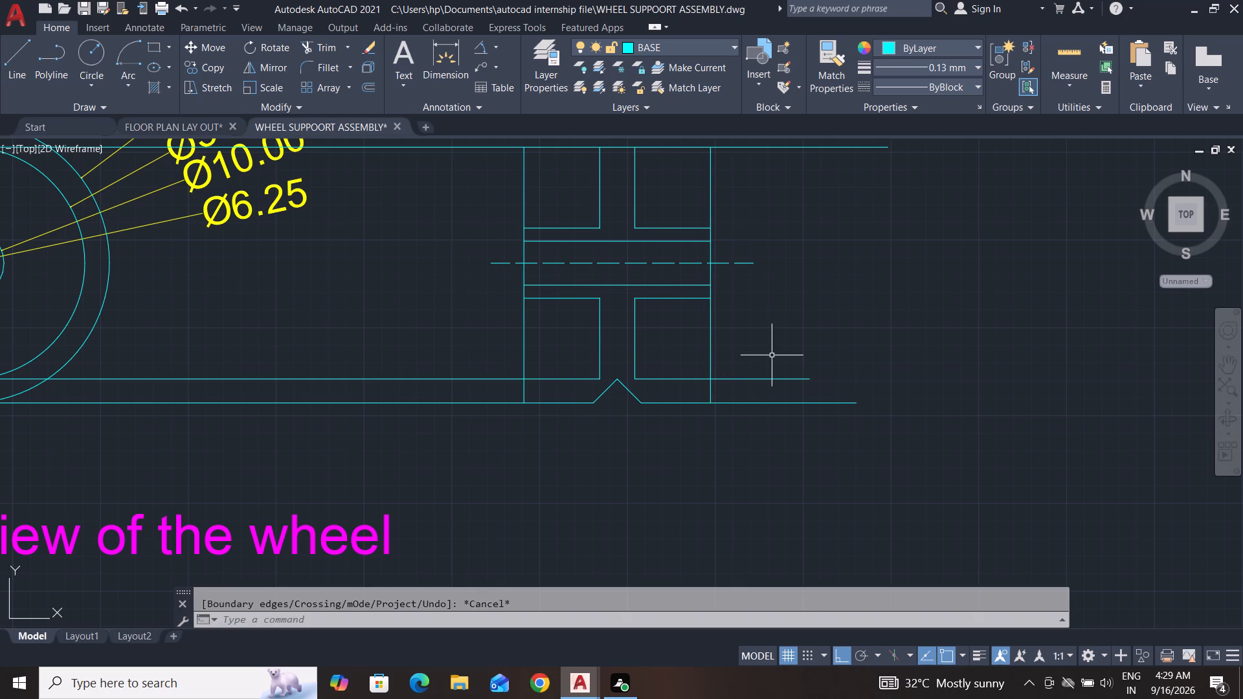
key(Escape)
Trim the two lower projection lines outside the section's outer vertical edges on both sides.
text(tr)
key(space)
key(space)
click(762, 333)
drag(759, 453, 759, 491)
drag(470, 491, 469, 483)
click(455, 363)
scroll(649, 483, down, 4)
key(Escape)
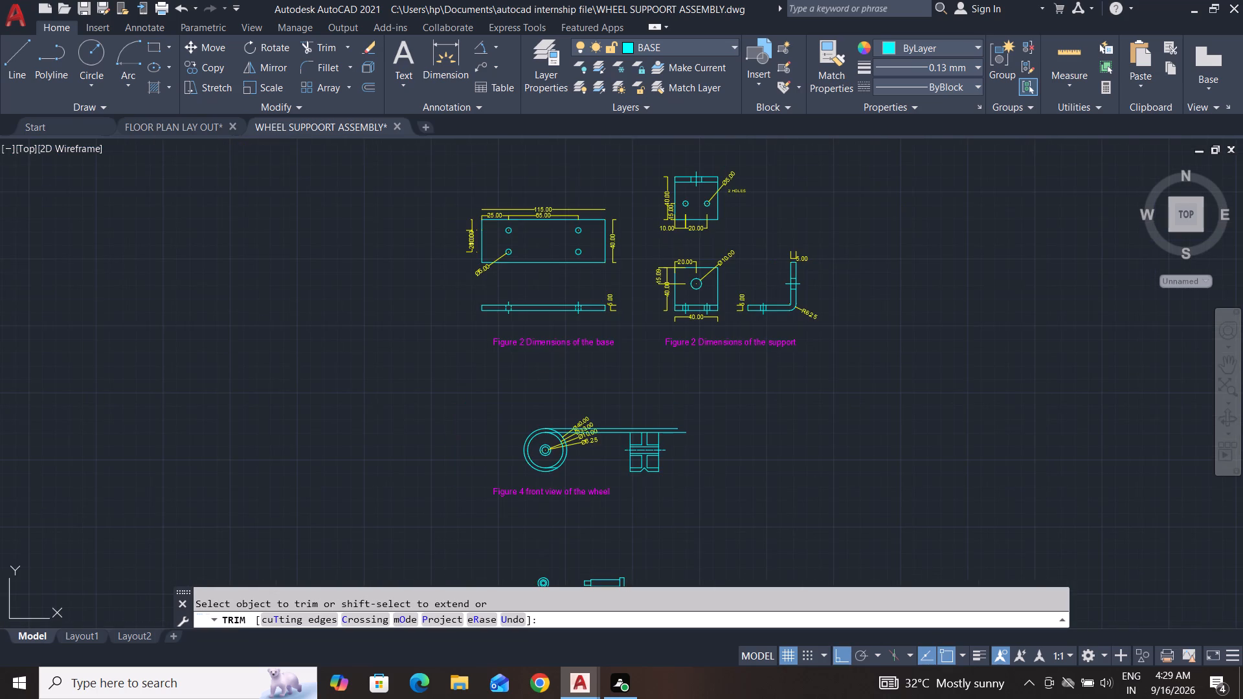
key(Escape)
Delete the leftover horizontal projection segment at the bottom of the 33 diameter circle in the wheel's front view.
scroll(570, 458, up, 2)
middle_drag(539, 493, 613, 471)
scroll(592, 471, up, 3)
key(Escape)
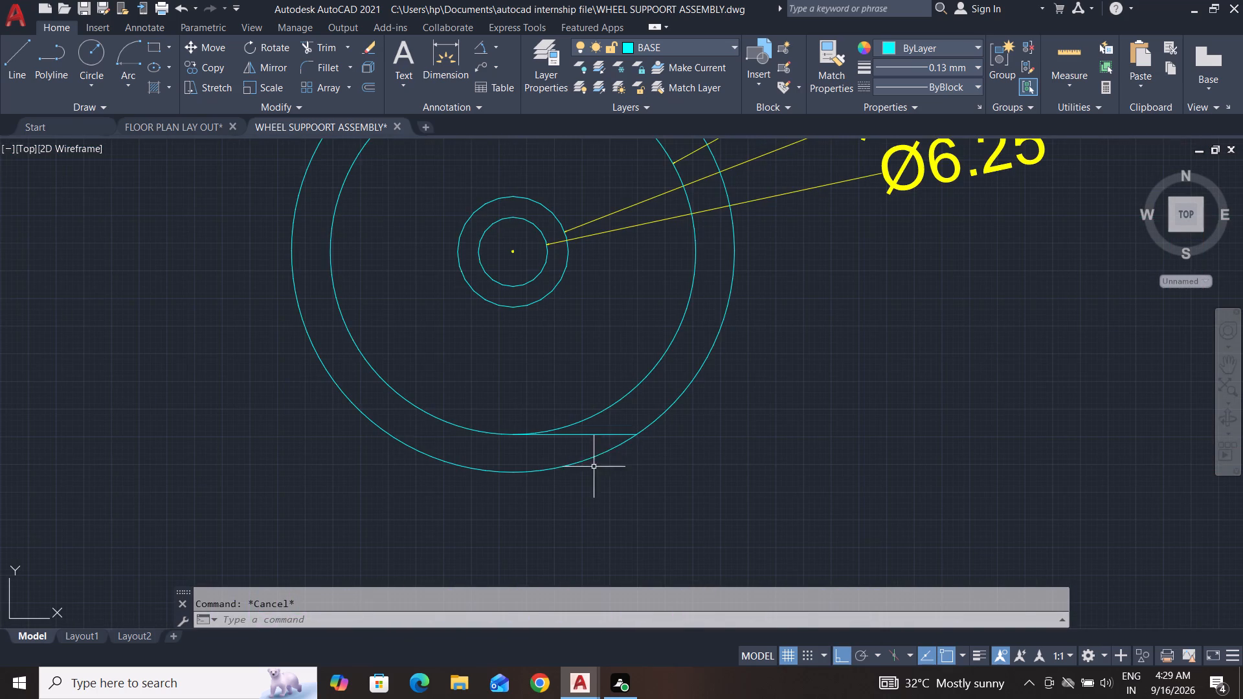
key(Escape)
click(607, 435)
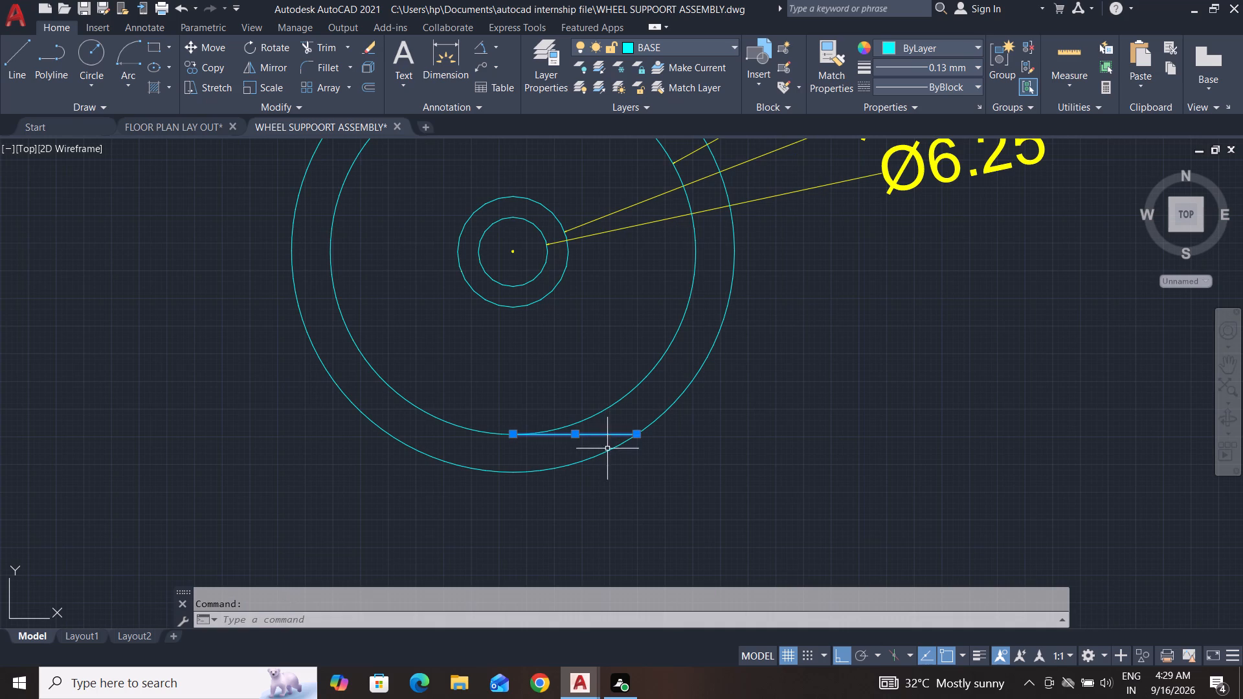
key(Delete)
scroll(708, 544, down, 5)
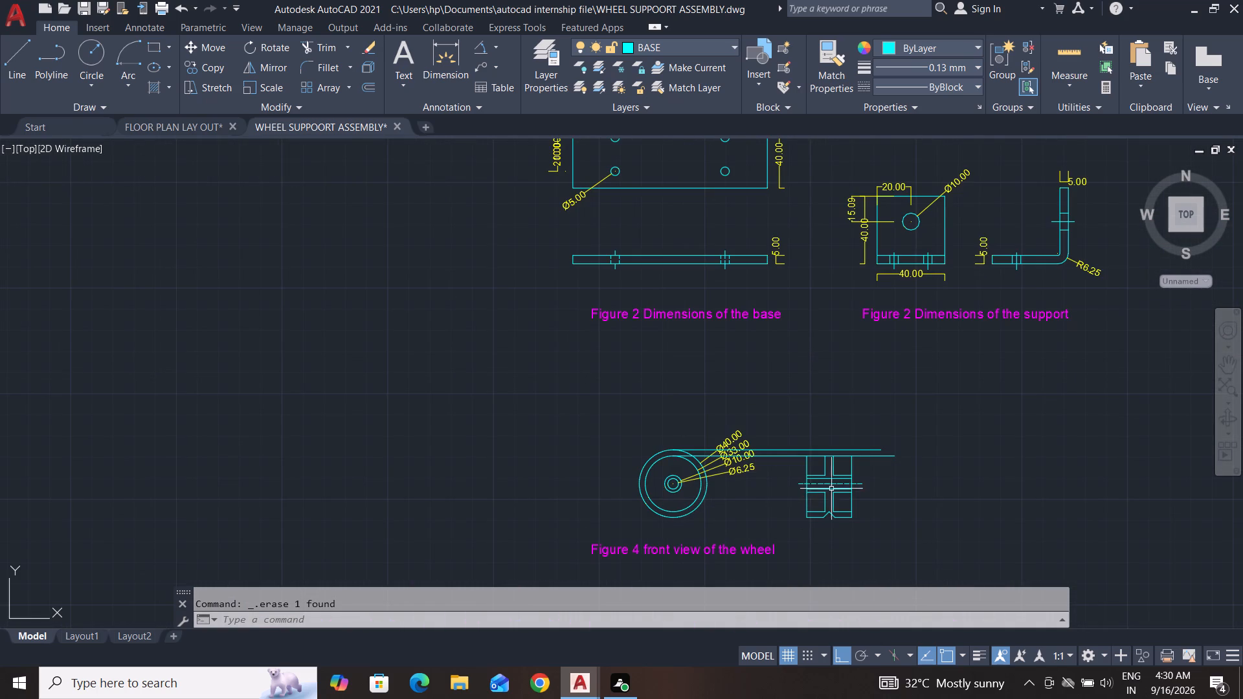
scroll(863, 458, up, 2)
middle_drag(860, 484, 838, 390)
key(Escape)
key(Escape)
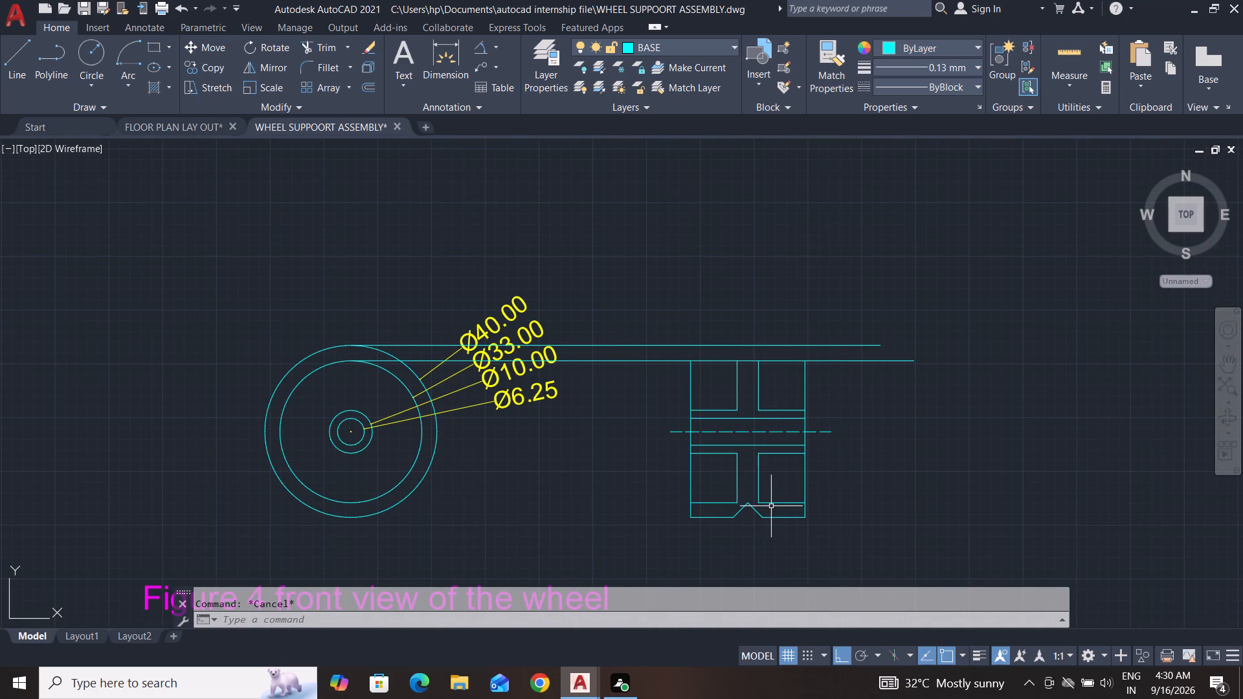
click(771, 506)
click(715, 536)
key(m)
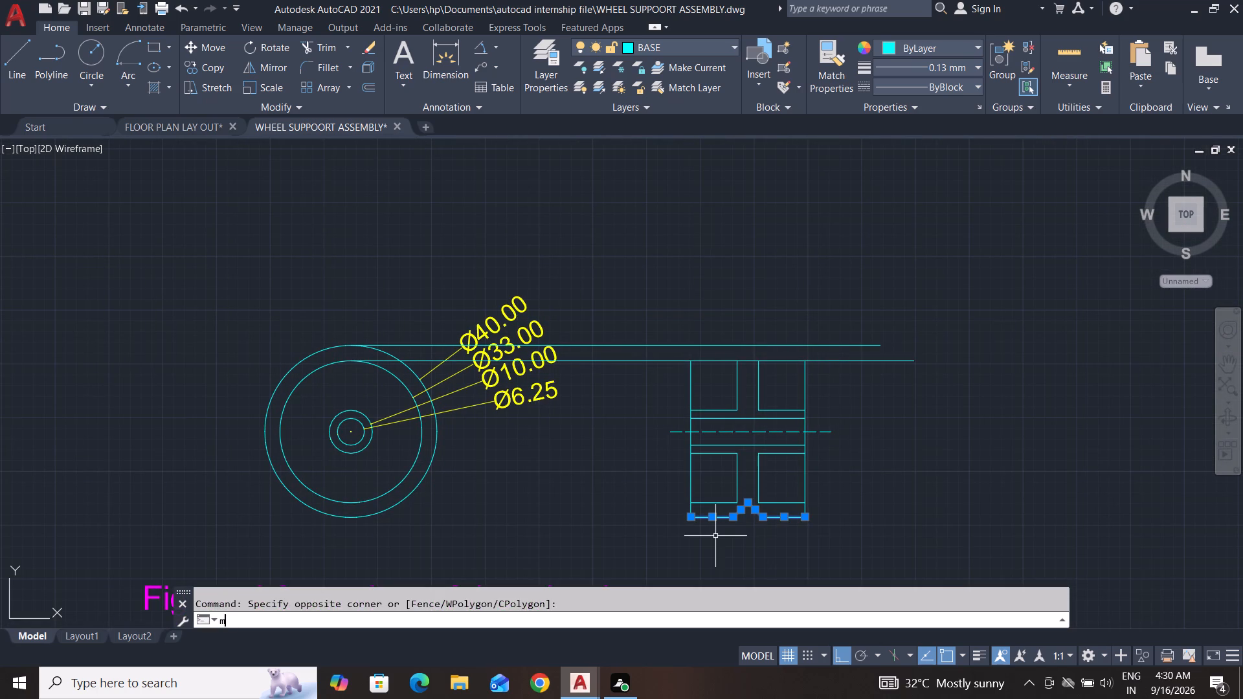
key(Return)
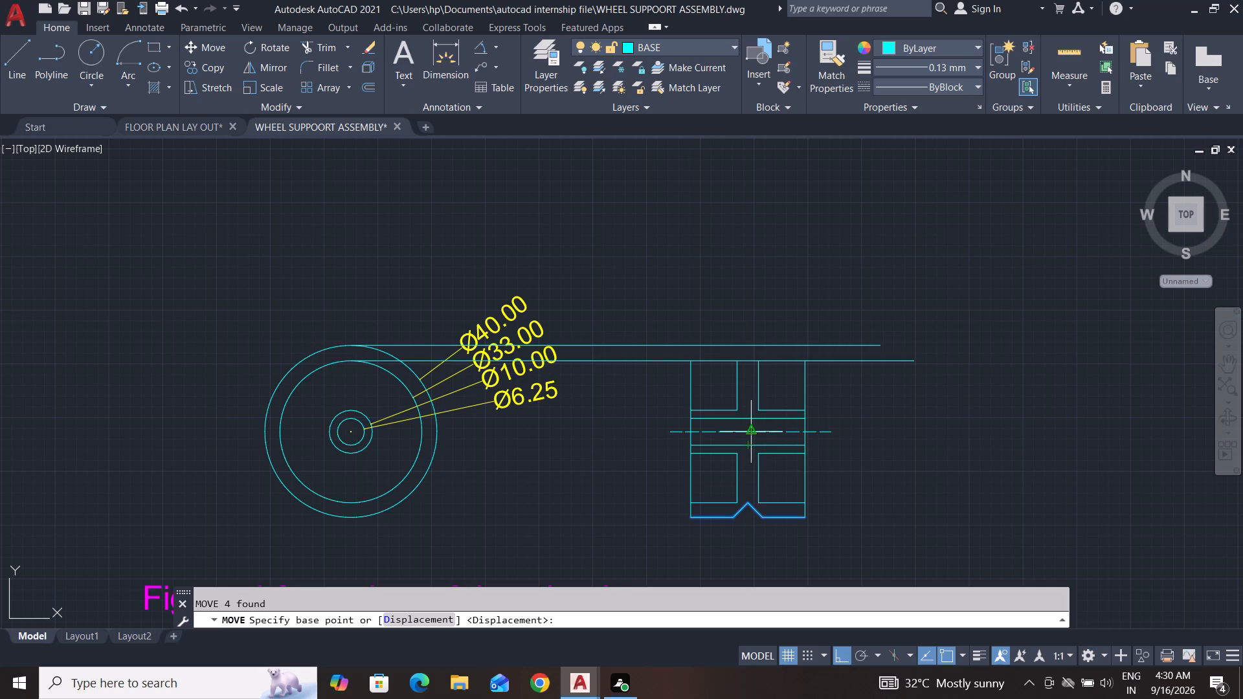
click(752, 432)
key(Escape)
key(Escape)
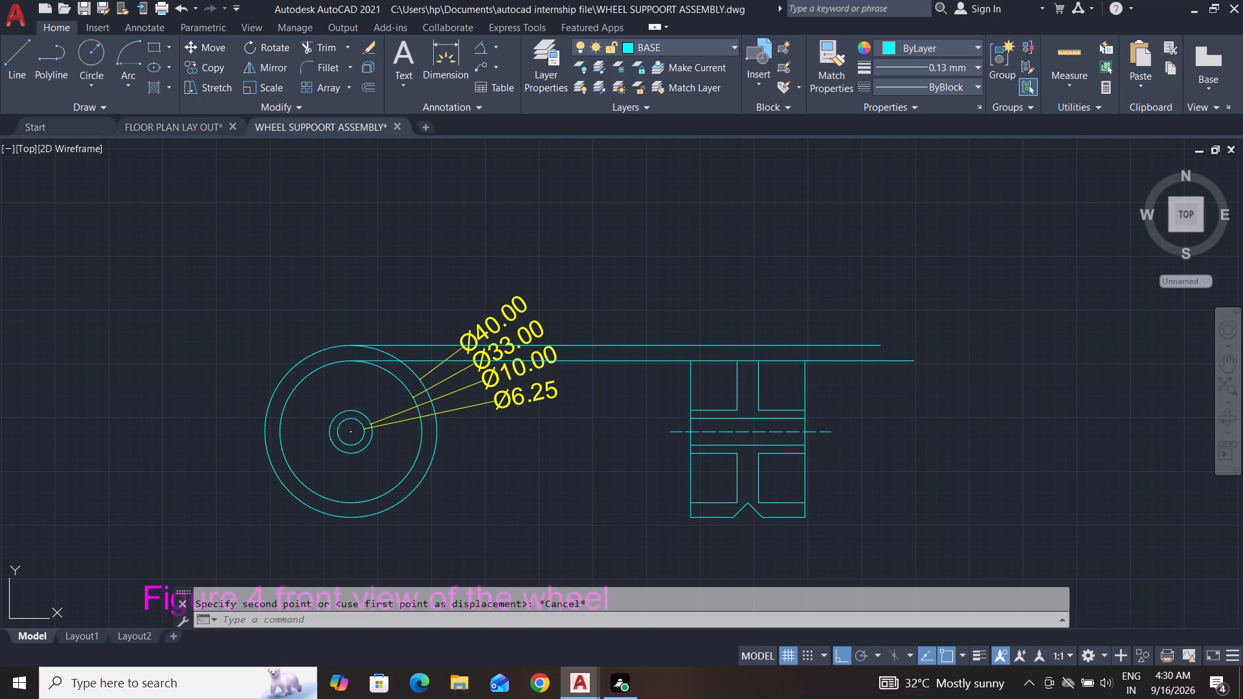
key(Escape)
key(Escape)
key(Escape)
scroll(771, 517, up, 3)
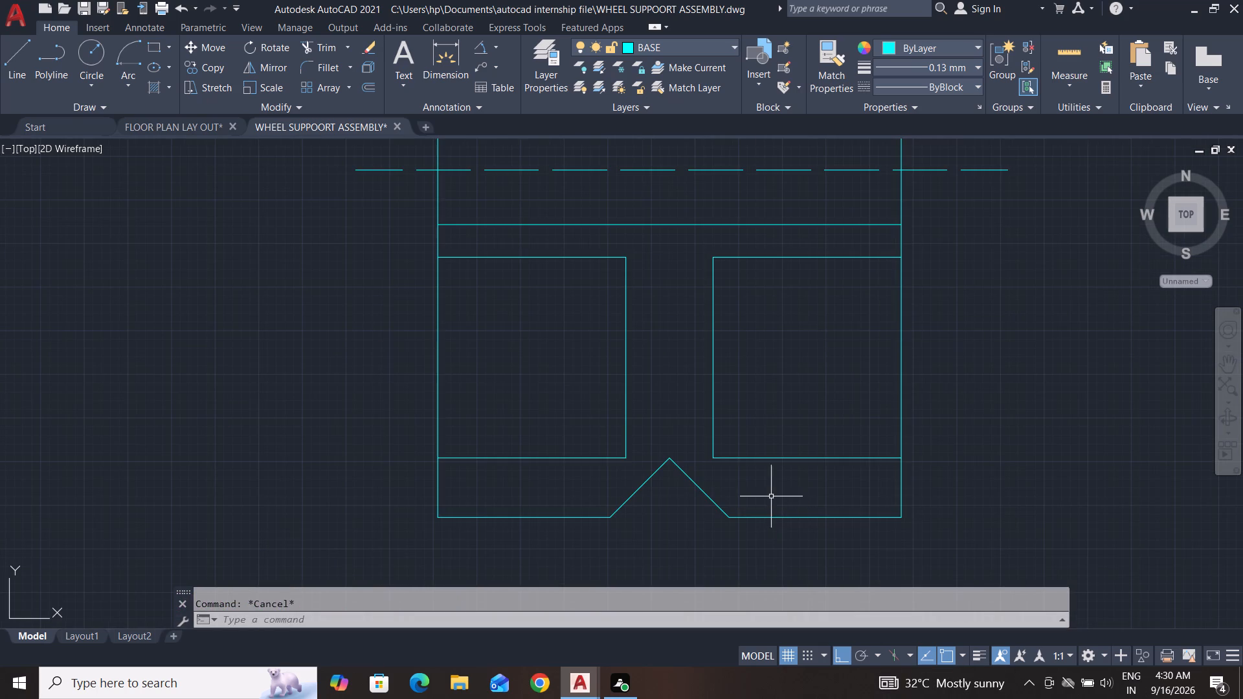
Draw a vertical line from the lower V-groove's apex up to the upper 33 diameter projection line in the wheel section.
key(Escape)
key(Escape)
key(m)
key(Escape)
key(Escape)
key(l)
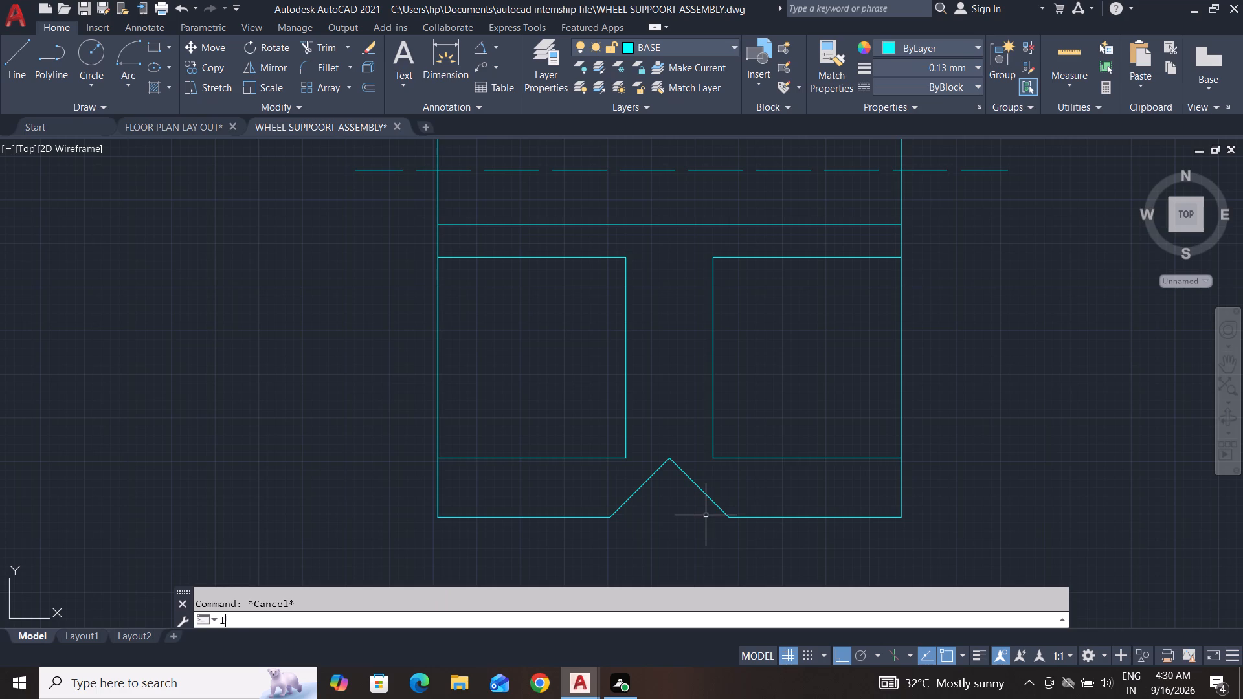
key(Return)
click(672, 459)
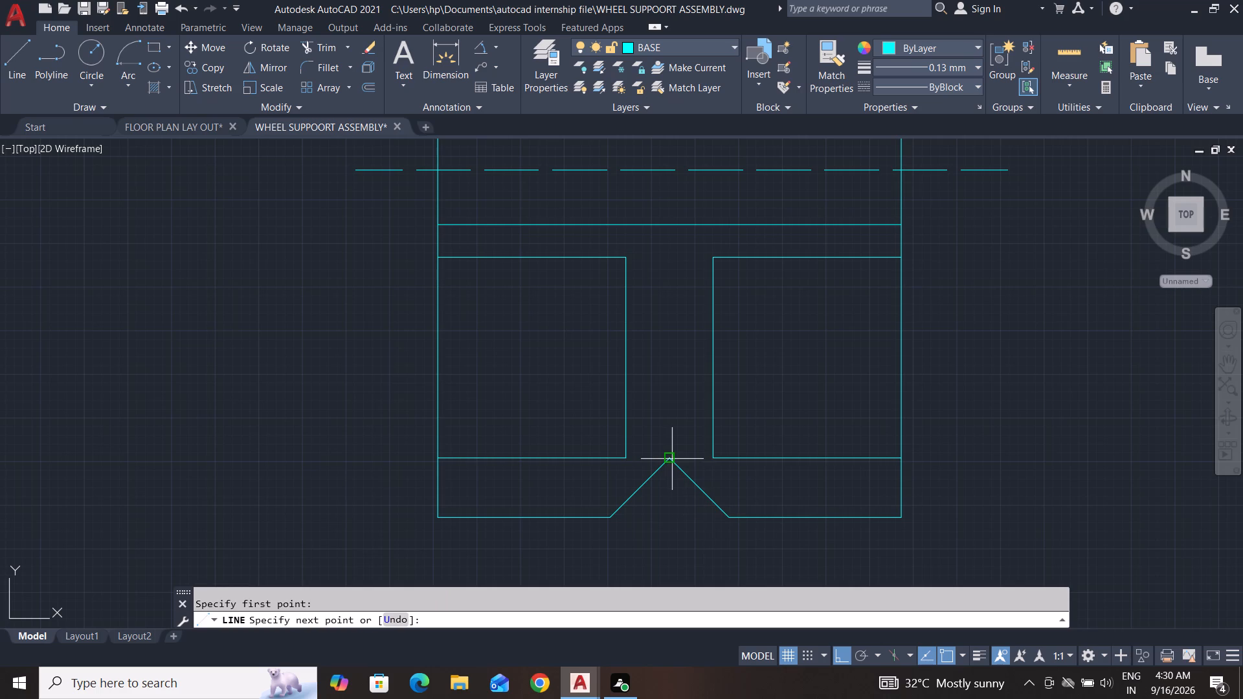
scroll(672, 459, down, 5)
scroll(670, 381, up, 4)
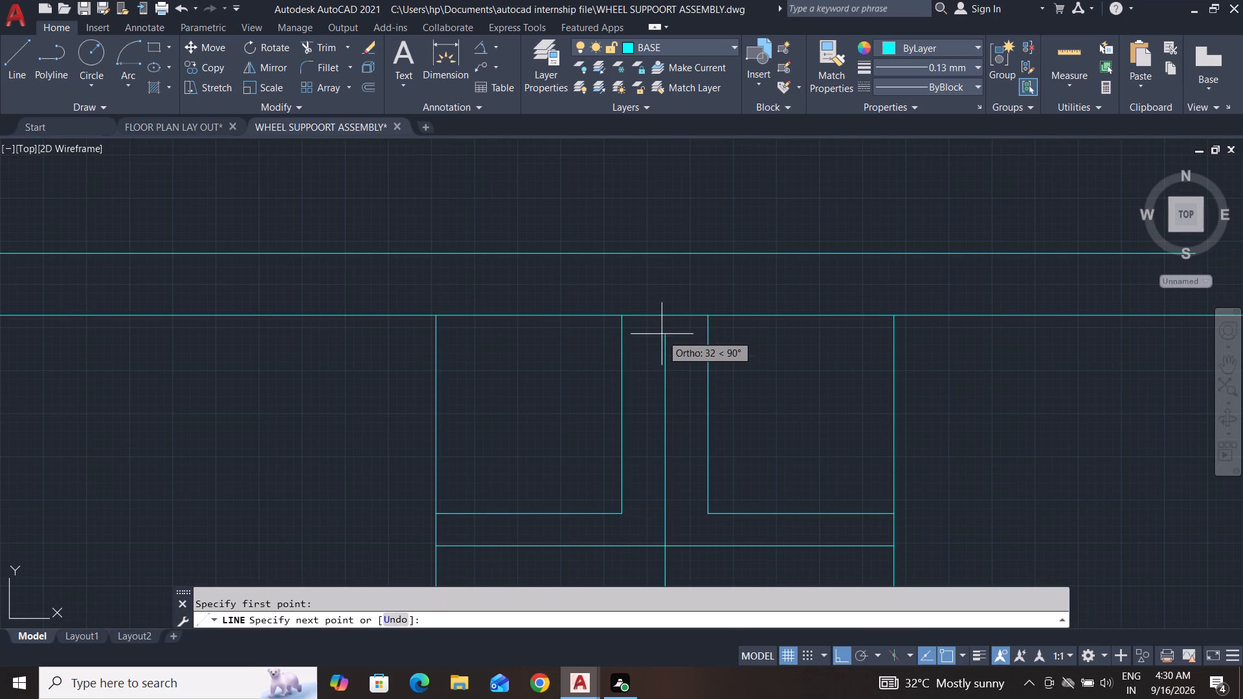
click(664, 316)
key(Escape)
key(Escape)
Mirror the lower V-groove and its two bottom edge segments about the section's horizontal centreline, keeping the originals.
scroll(668, 330, down, 3)
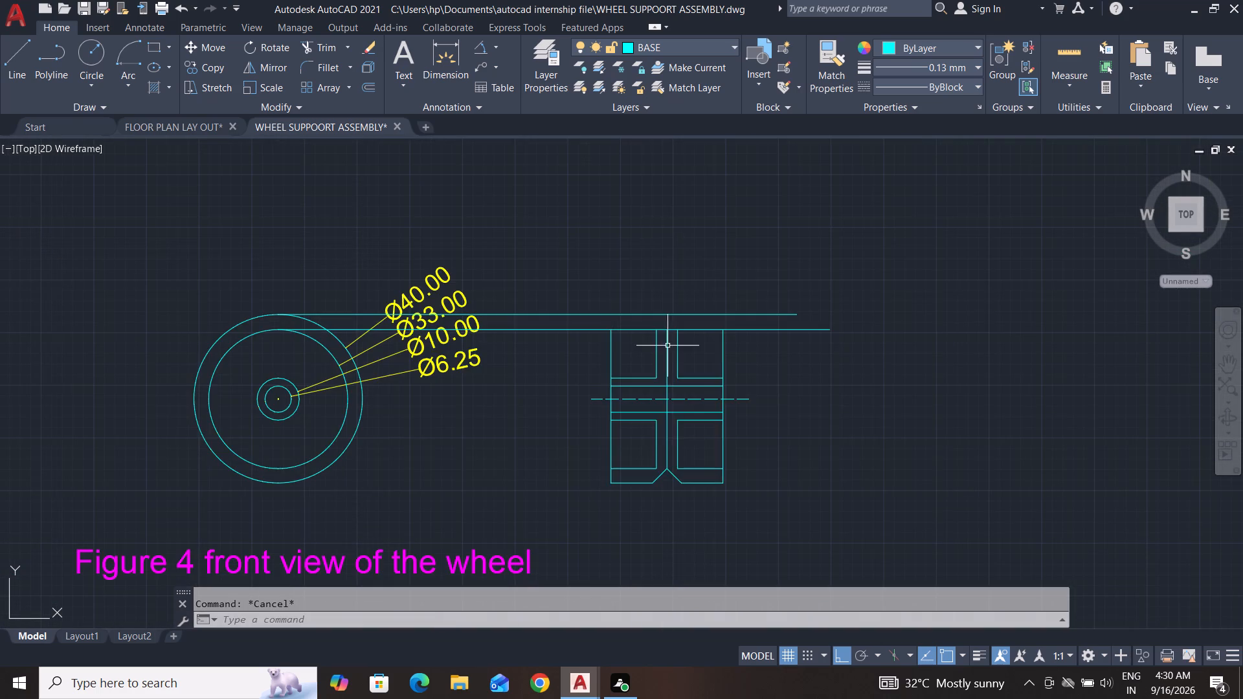
scroll(669, 469, up, 2)
click(680, 476)
click(629, 524)
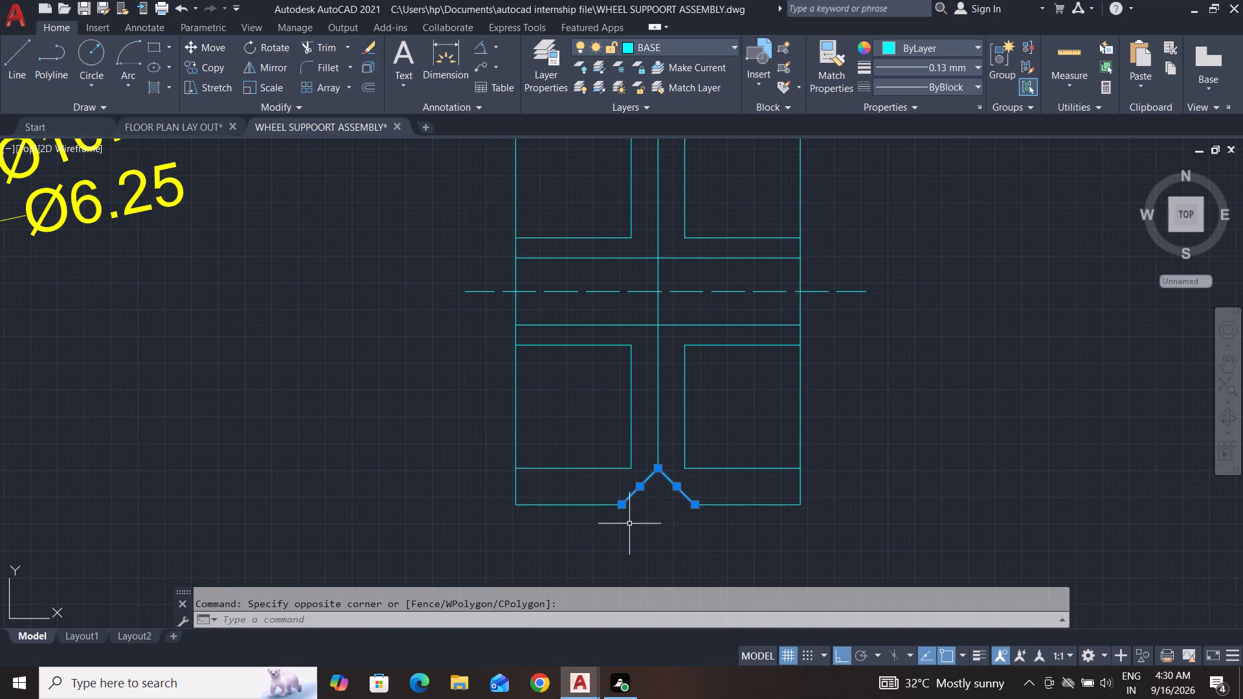
click(737, 498)
click(556, 550)
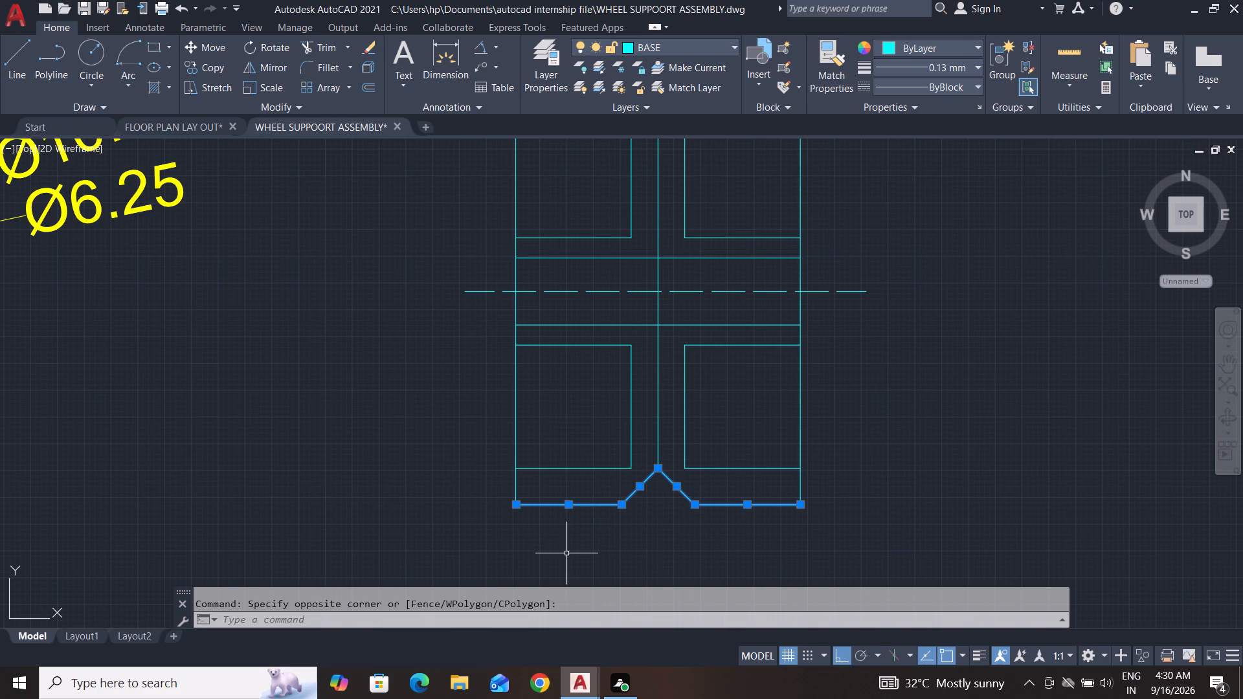
key(m)
key(i)
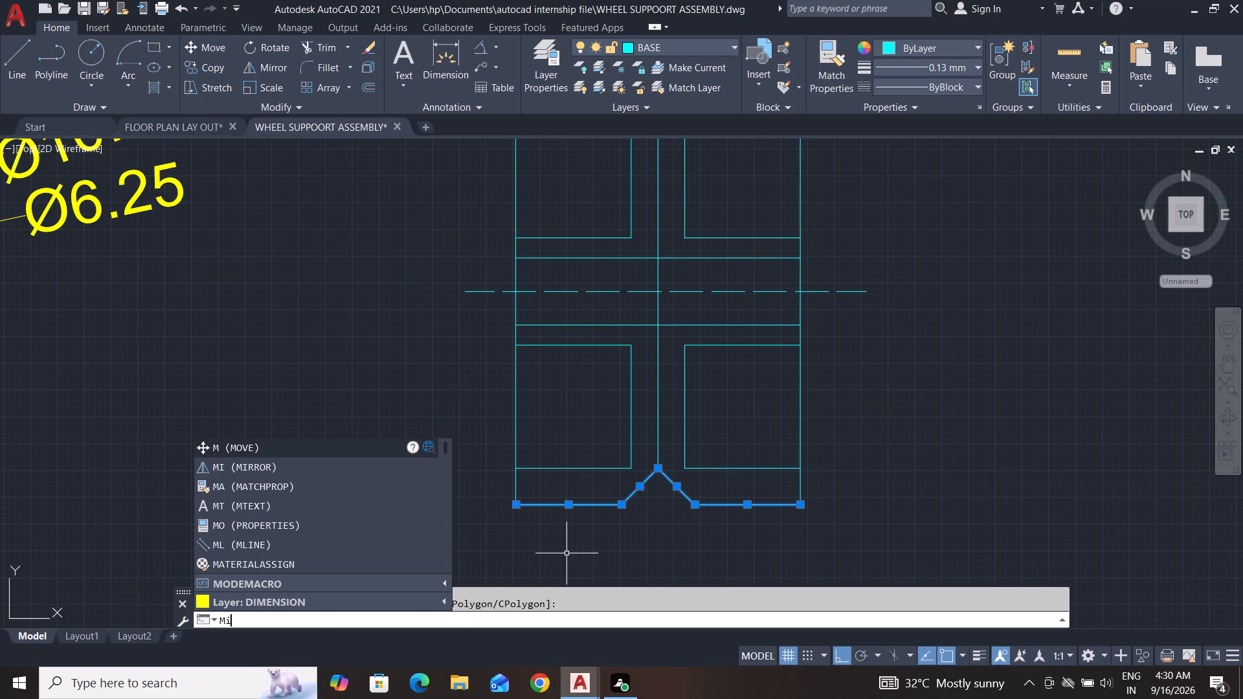
key(Return)
scroll(707, 527, down, 2)
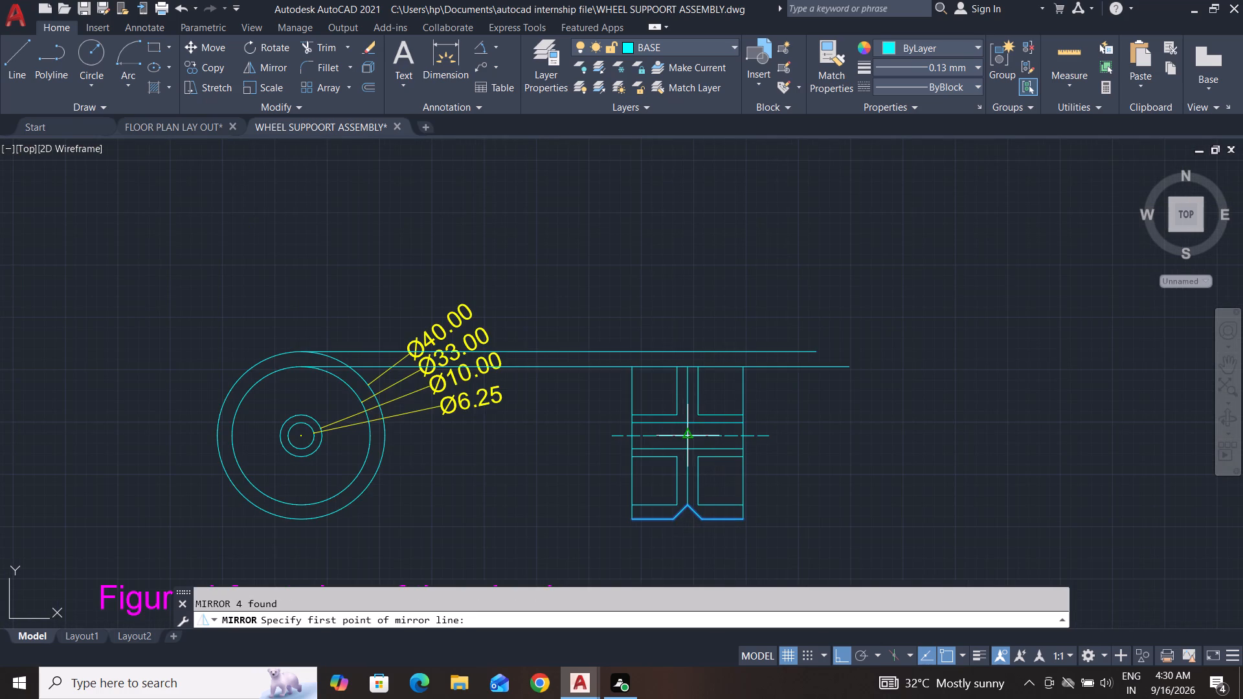
click(689, 439)
click(829, 439)
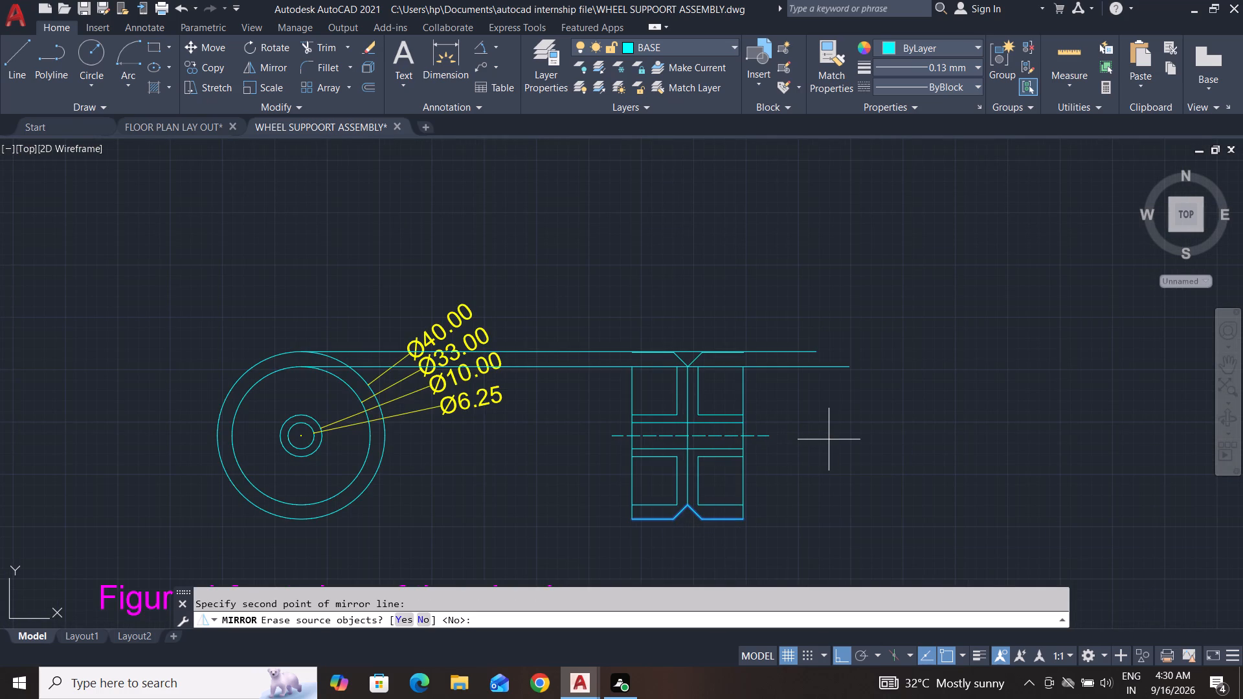
key(Return)
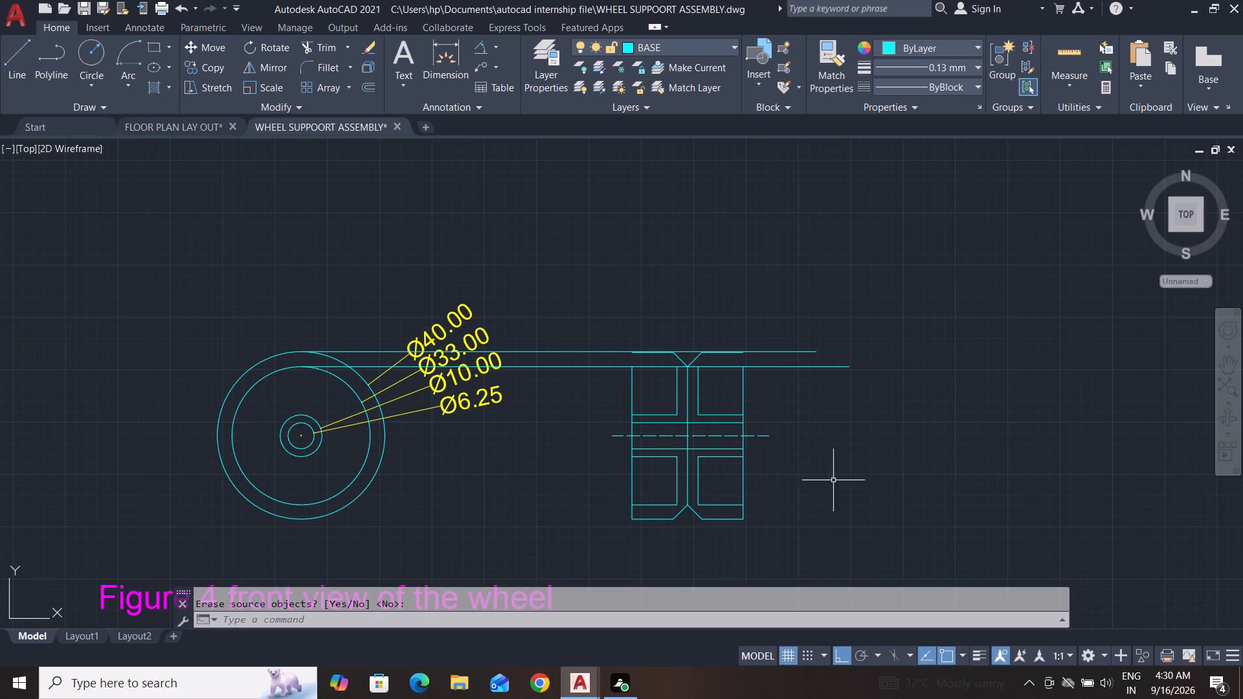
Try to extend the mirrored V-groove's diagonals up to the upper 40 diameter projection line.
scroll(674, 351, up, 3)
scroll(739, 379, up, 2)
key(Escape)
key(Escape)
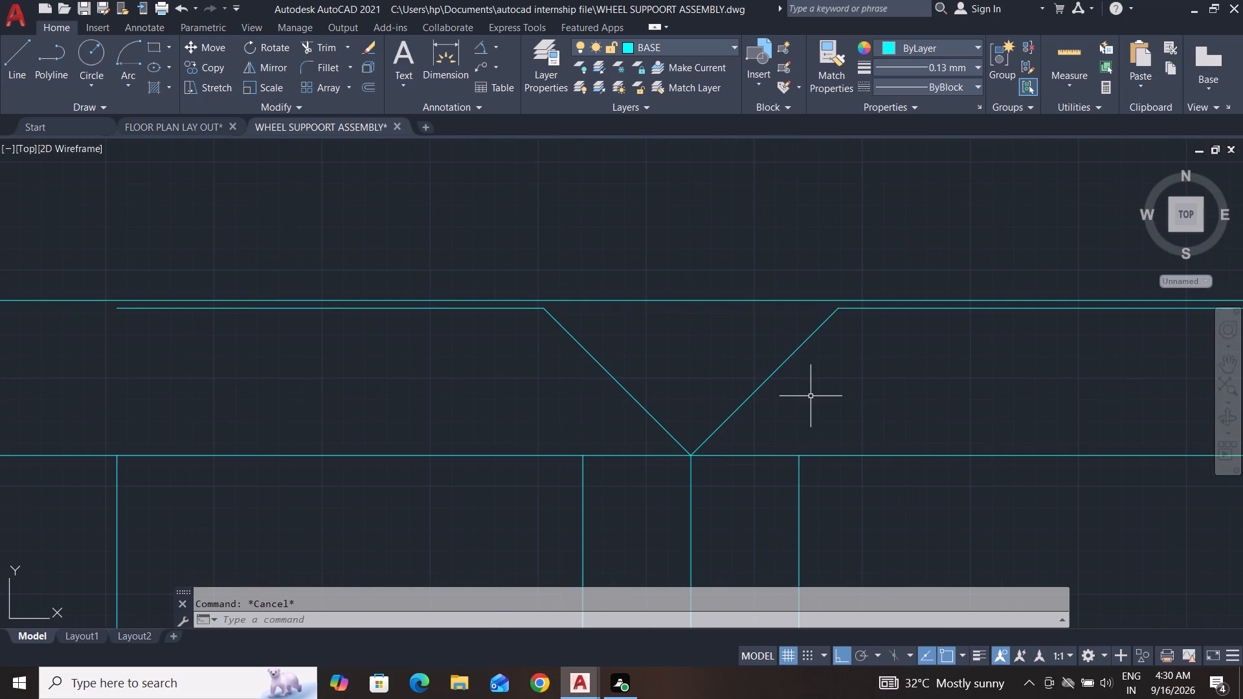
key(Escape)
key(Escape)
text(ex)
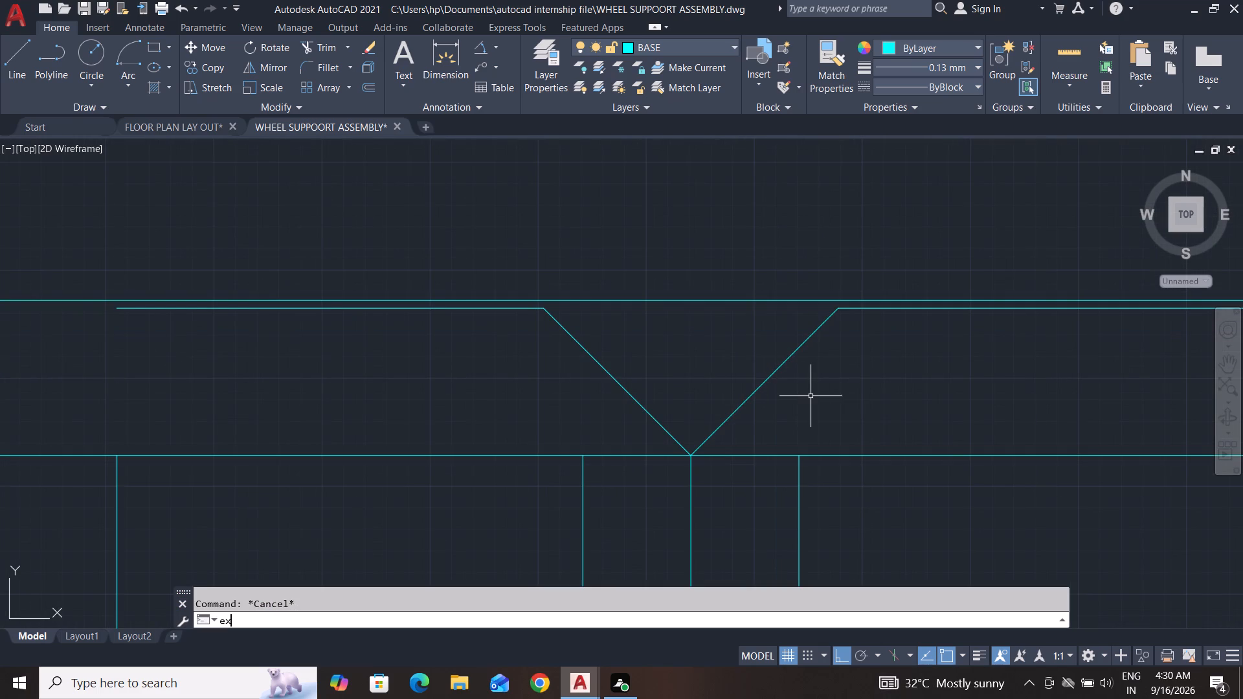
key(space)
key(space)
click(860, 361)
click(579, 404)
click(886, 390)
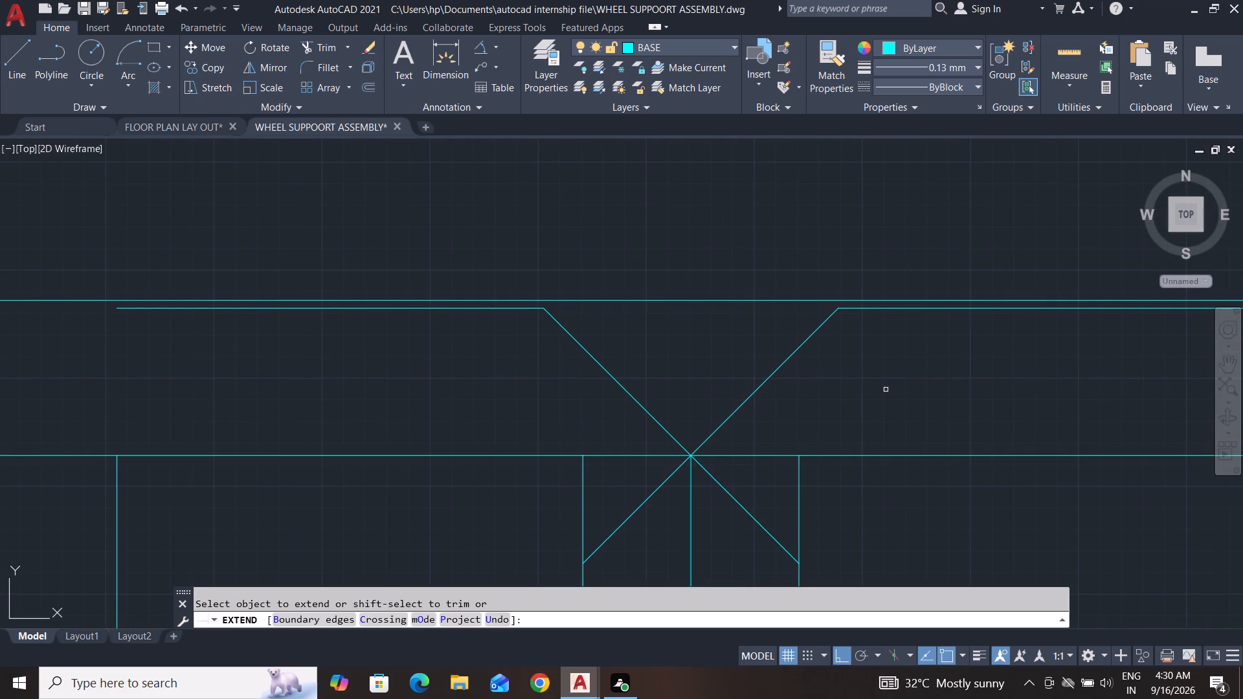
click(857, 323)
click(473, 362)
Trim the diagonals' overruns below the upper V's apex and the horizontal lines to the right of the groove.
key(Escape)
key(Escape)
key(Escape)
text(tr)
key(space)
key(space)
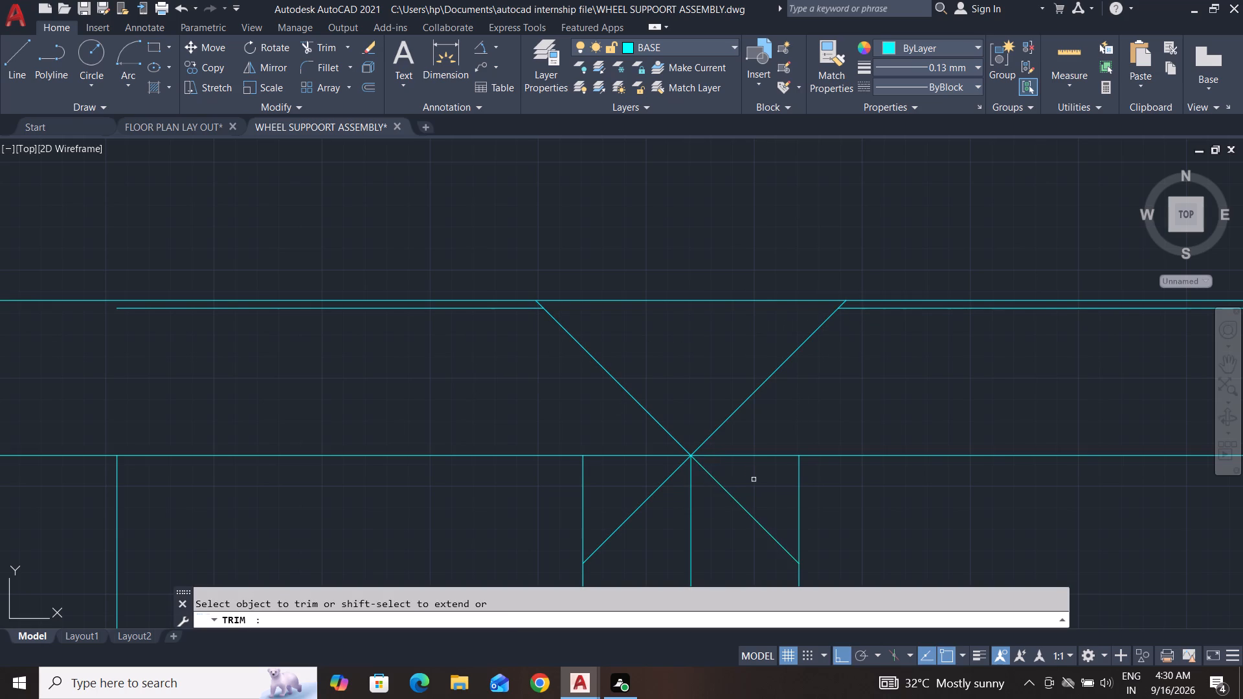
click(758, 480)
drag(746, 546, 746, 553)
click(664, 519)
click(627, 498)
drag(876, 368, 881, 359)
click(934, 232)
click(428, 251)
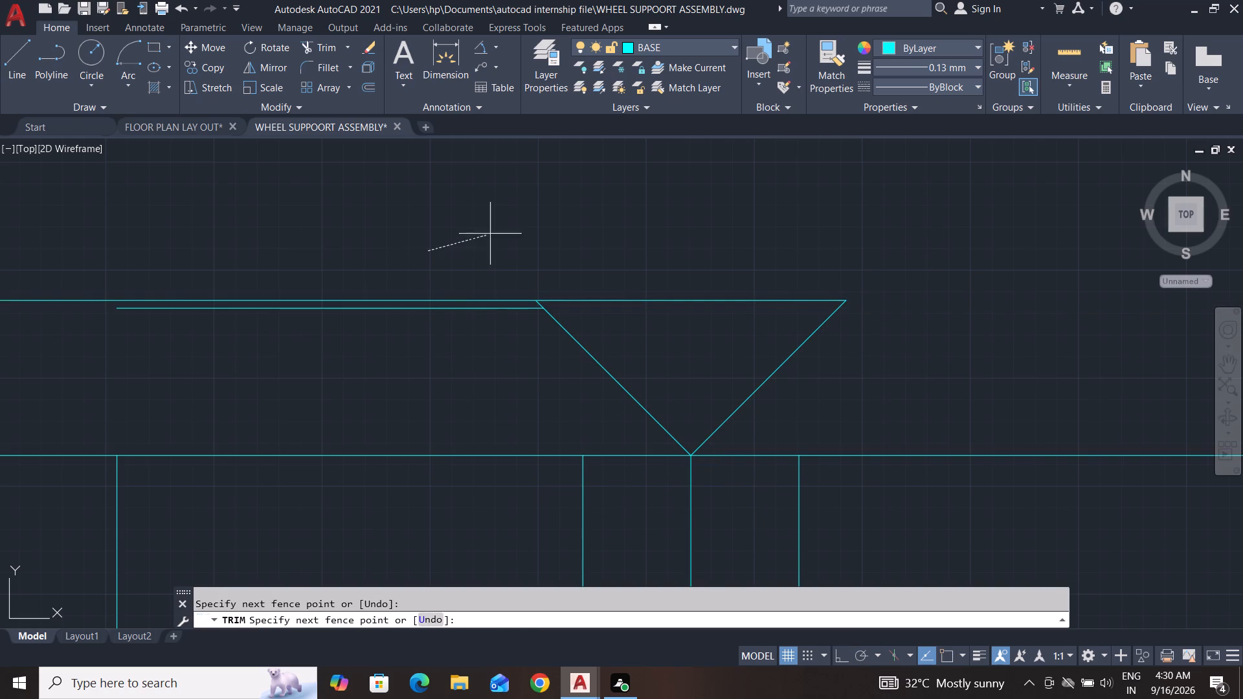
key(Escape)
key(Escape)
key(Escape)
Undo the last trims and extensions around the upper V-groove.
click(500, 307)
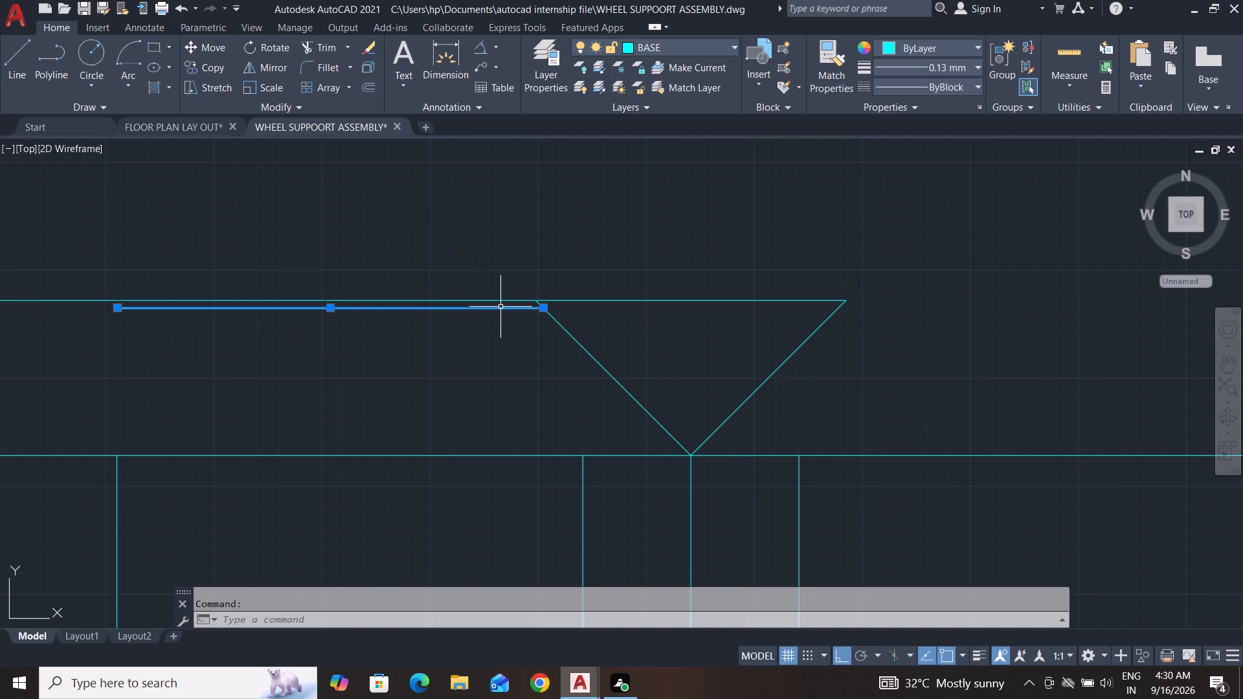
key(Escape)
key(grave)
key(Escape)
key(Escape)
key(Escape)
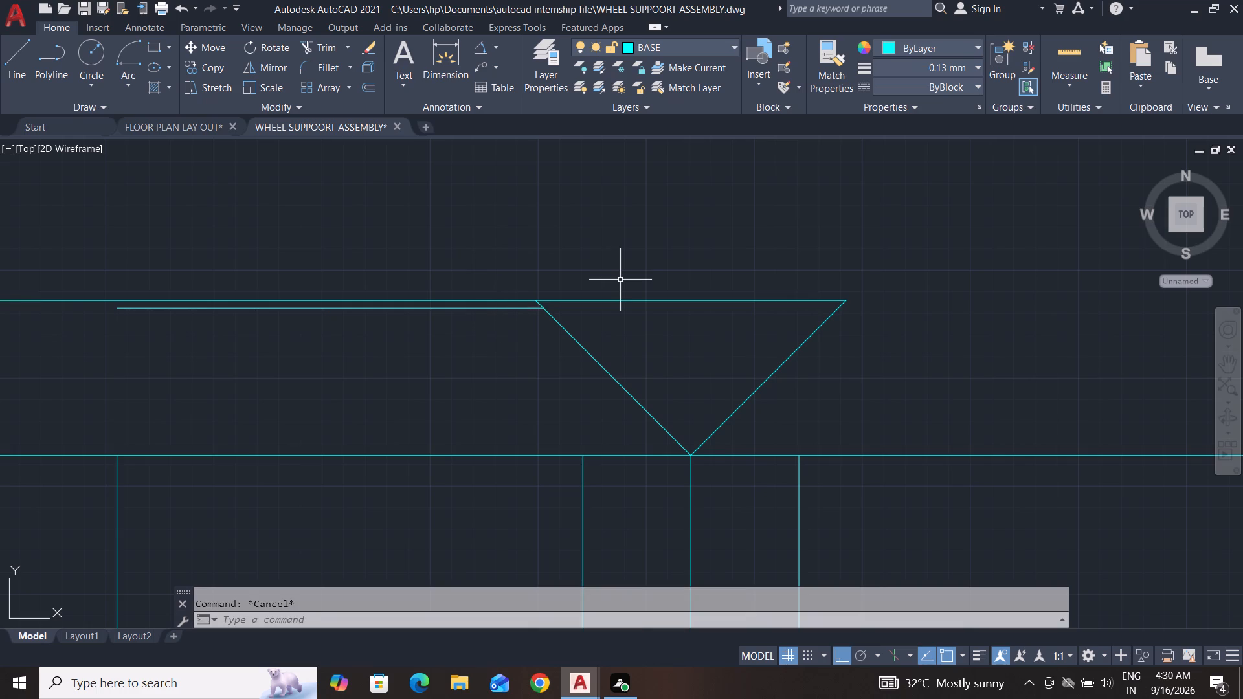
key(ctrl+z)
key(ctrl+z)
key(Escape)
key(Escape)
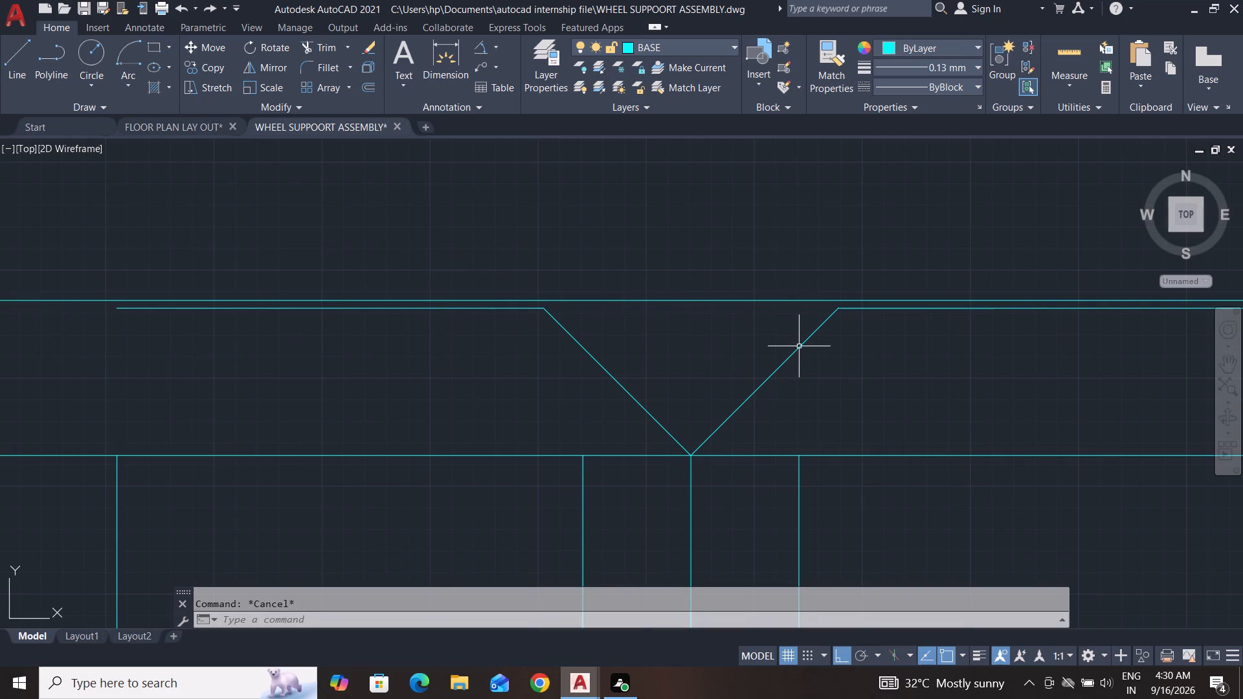
Extend both diagonals of the upper V-groove to the upper 40 diameter projection line.
text(ex)
key(space)
key(space)
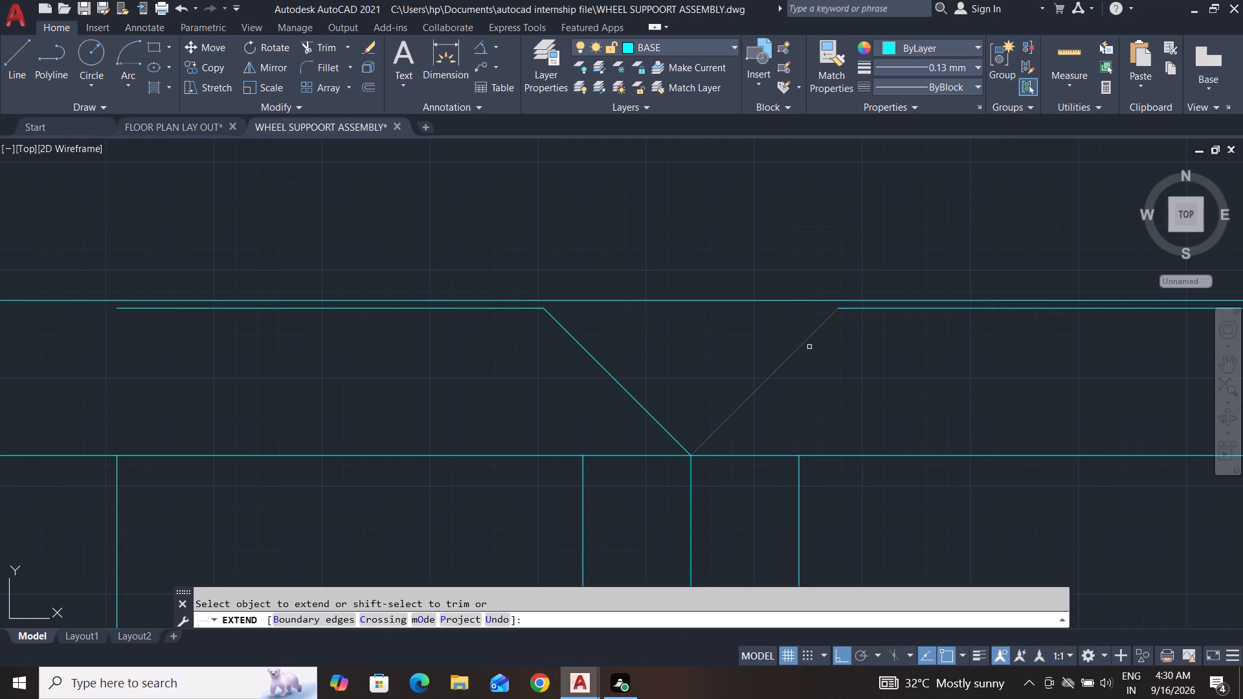
click(807, 344)
click(579, 346)
key(Escape)
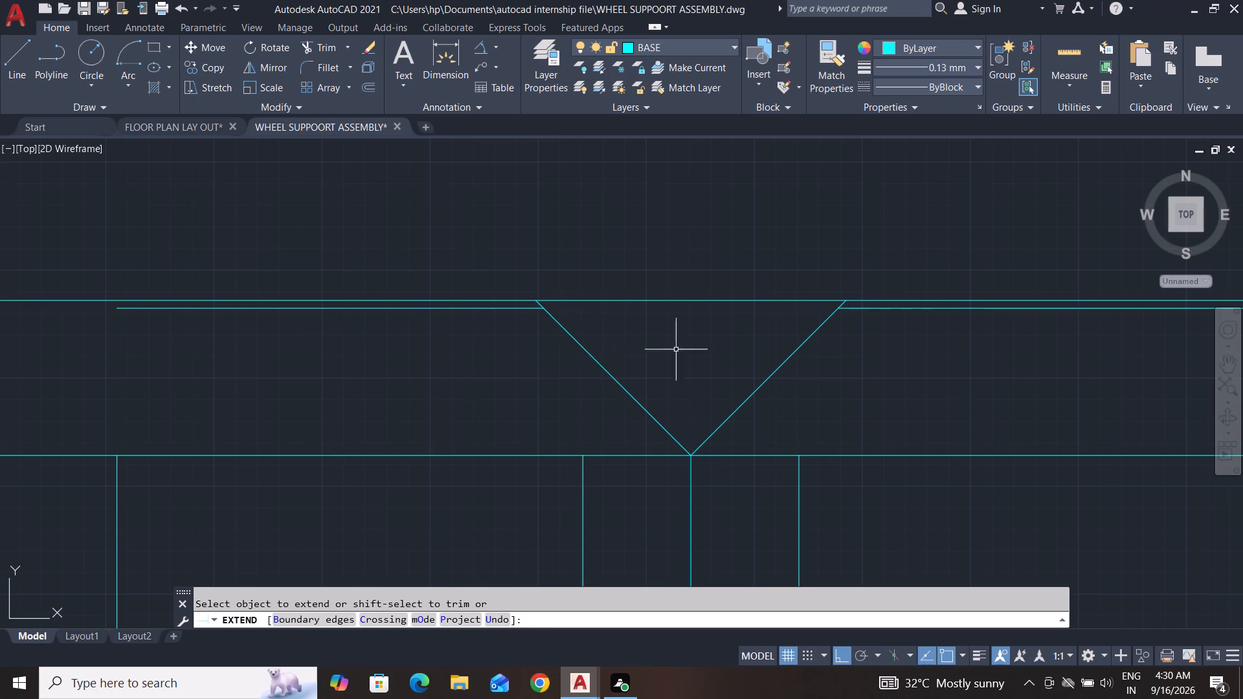
key(Escape)
key(Escape)
Delete the two mirrored horizontal segments lying just below the upper 40 diameter projection line.
click(888, 307)
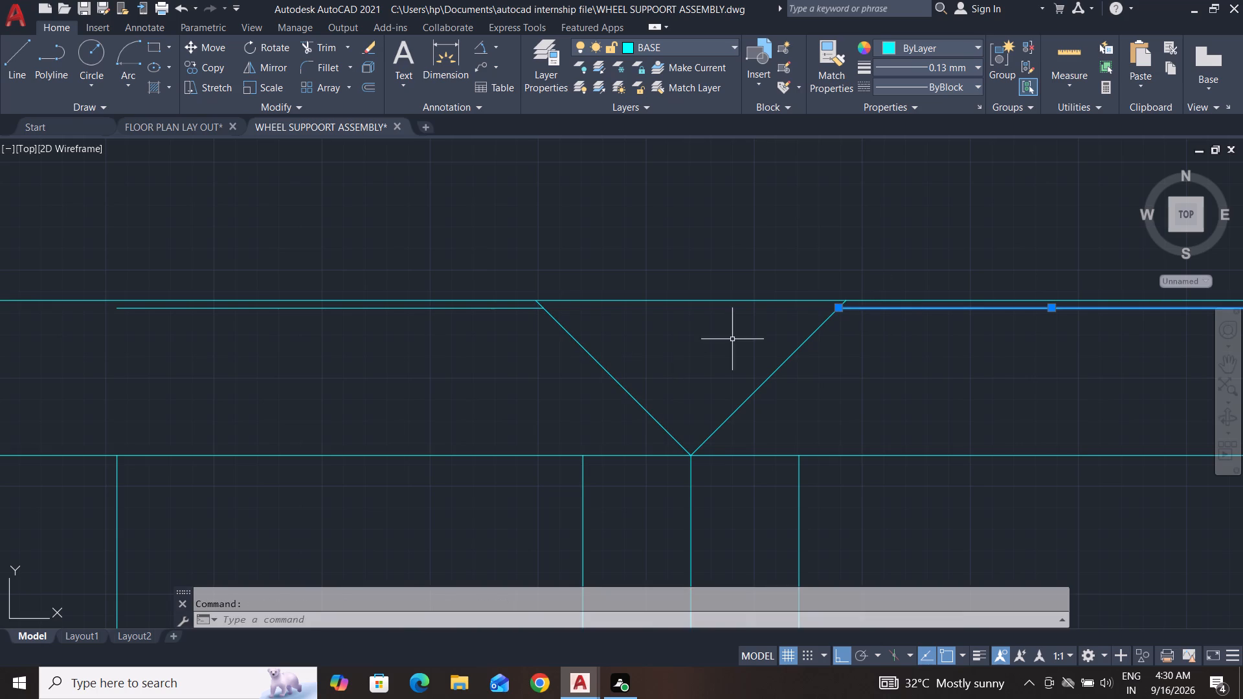
click(508, 309)
key(Delete)
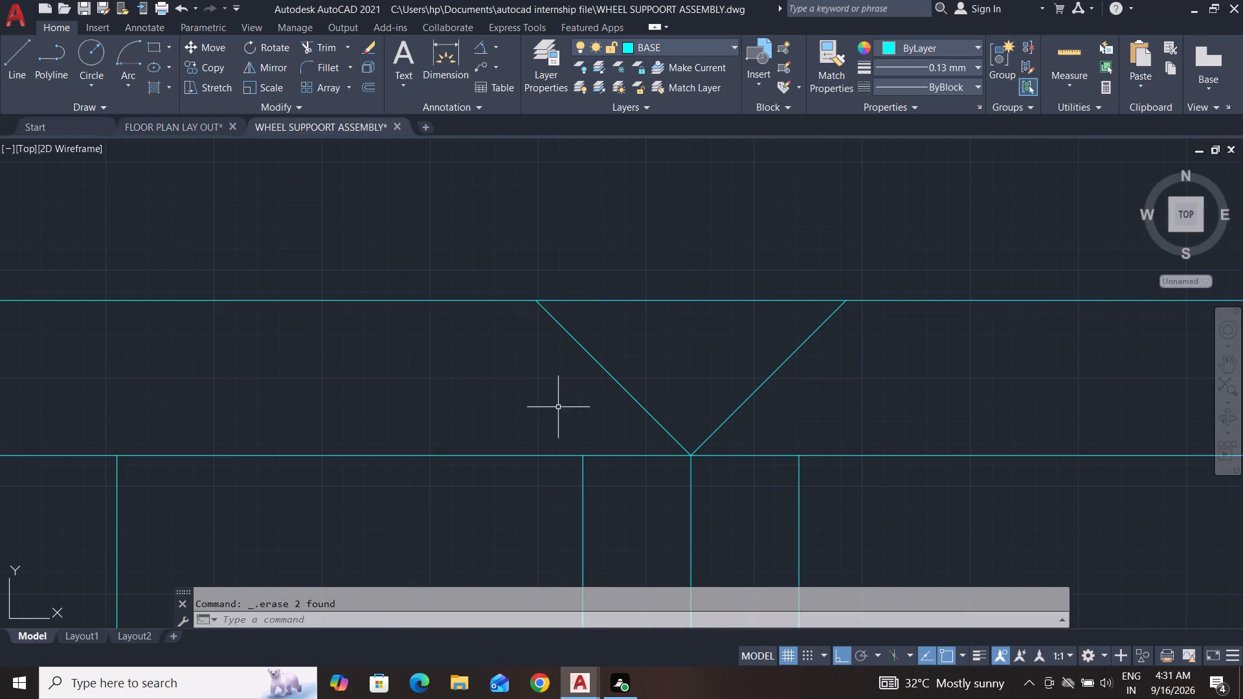
Trim the upper 33 diameter projection line between the web's vertical edges and the 40 diameter line across the V opening.
scroll(557, 421, down, 3)
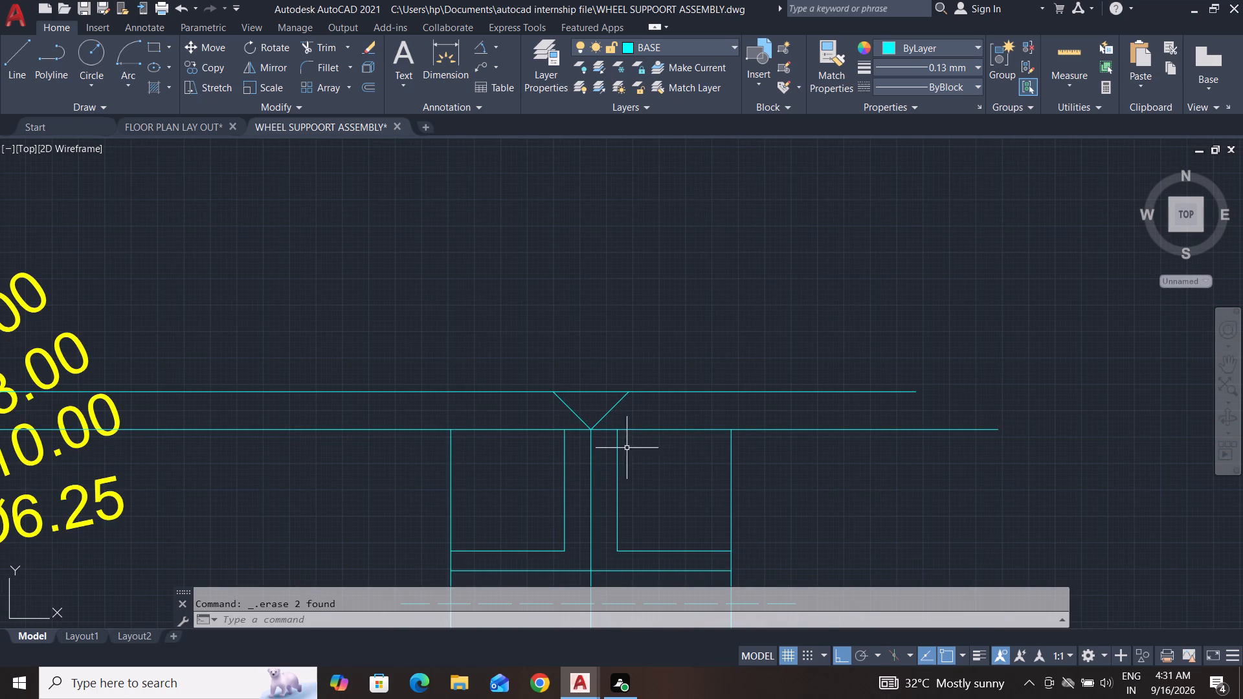
key(Escape)
key(Escape)
text(tr)
key(space)
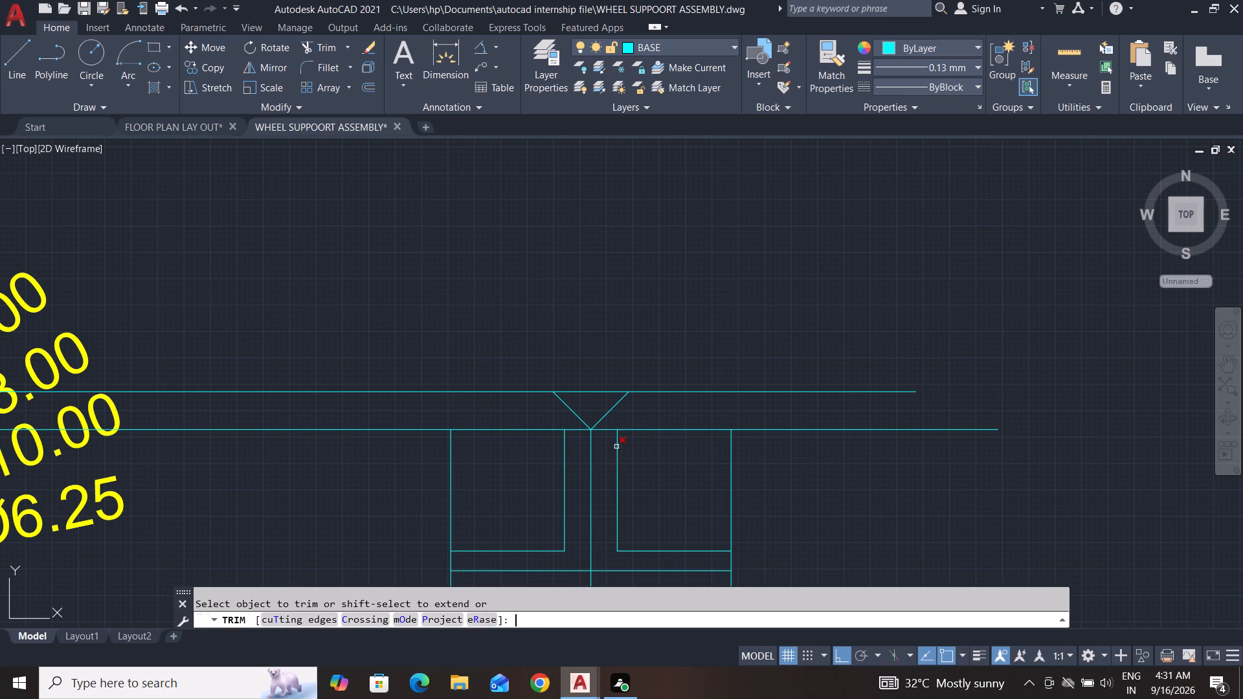
key(Escape)
key(Escape)
key(Escape)
text(tr)
key(space)
key(space)
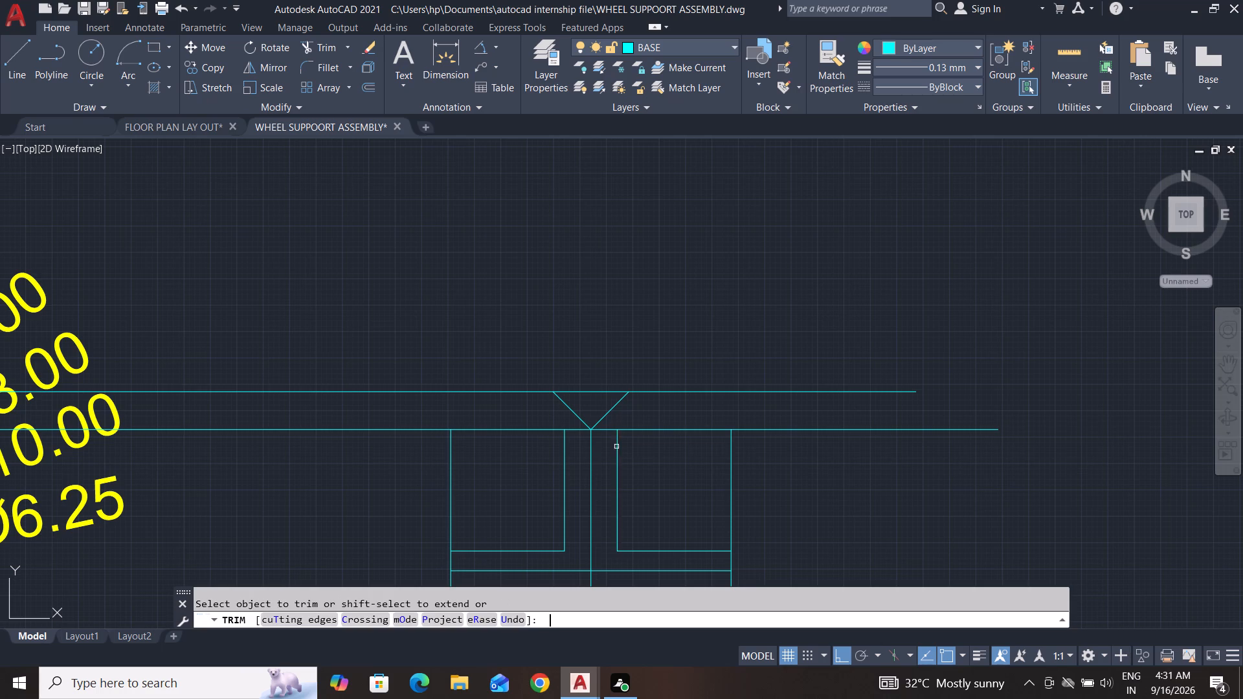
click(608, 430)
click(576, 430)
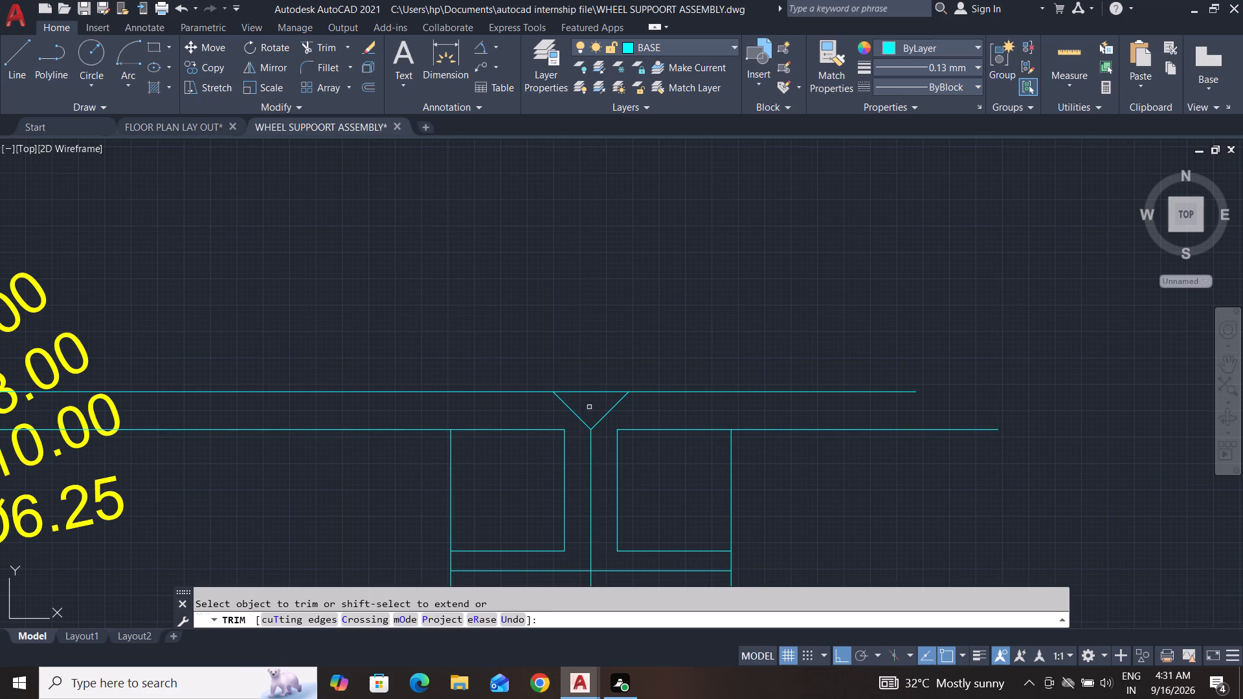
click(599, 389)
click(599, 400)
scroll(588, 387, down, 4)
middle_drag(588, 537, 588, 538)
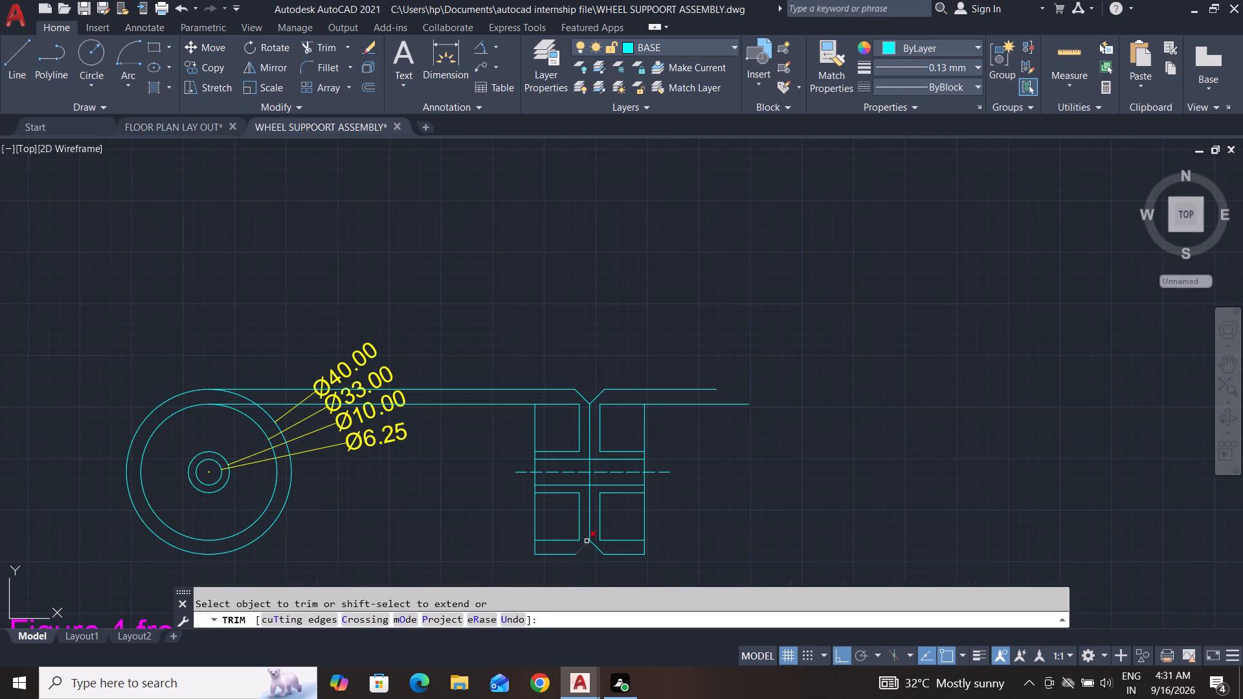
middle_drag(588, 538, 630, 475)
key(Escape)
key(Escape)
key(Escape)
key(Escape)
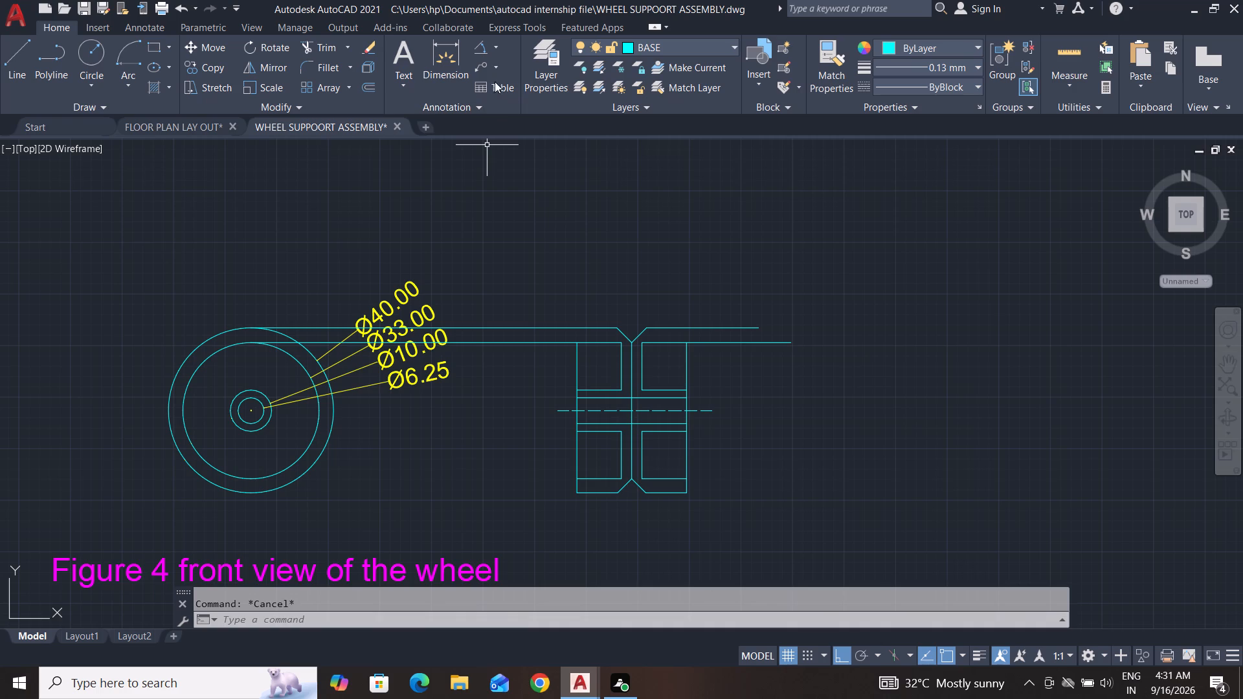
Draw horizontal projection lines from the bottoms of the 40 and 33 diameter circles past the section view's right side.
click(23, 63)
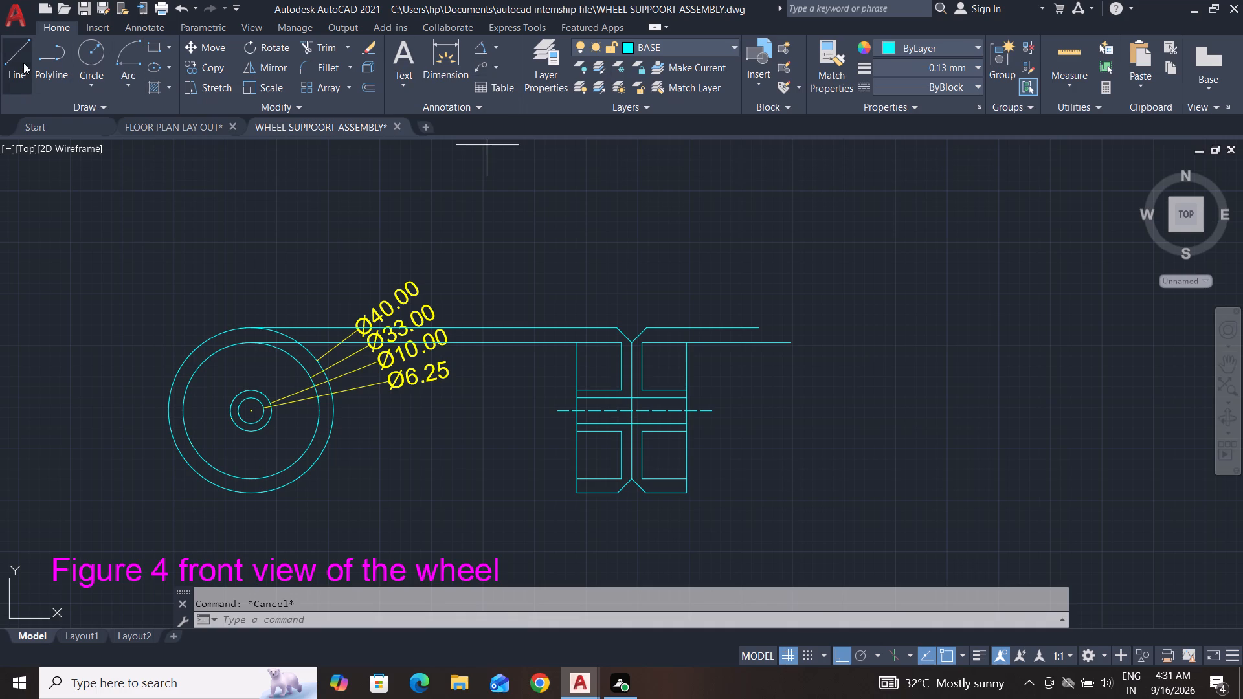
click(251, 494)
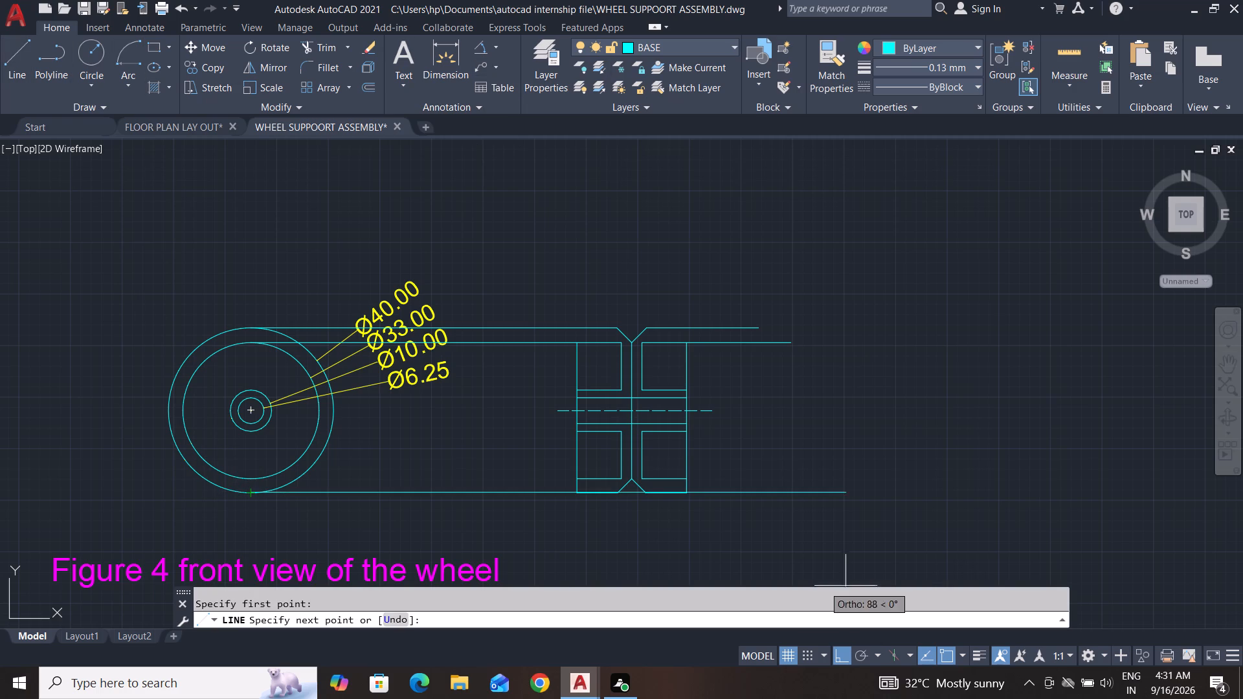
click(930, 554)
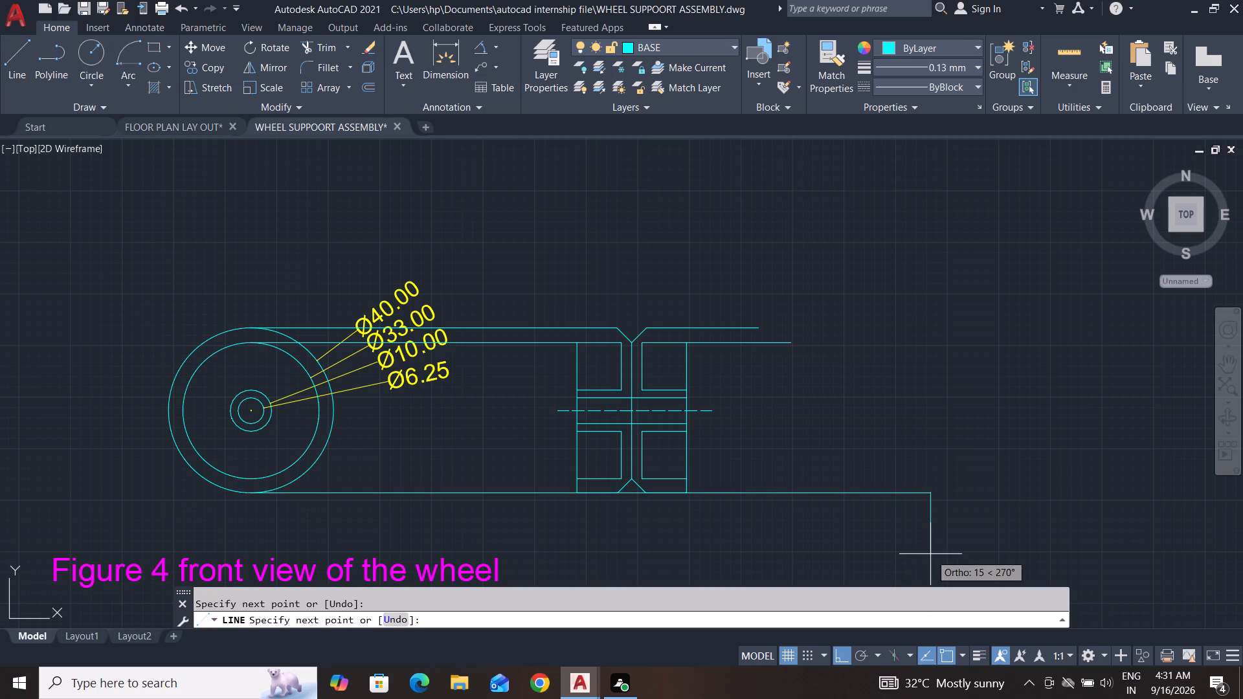
key(space)
key(space)
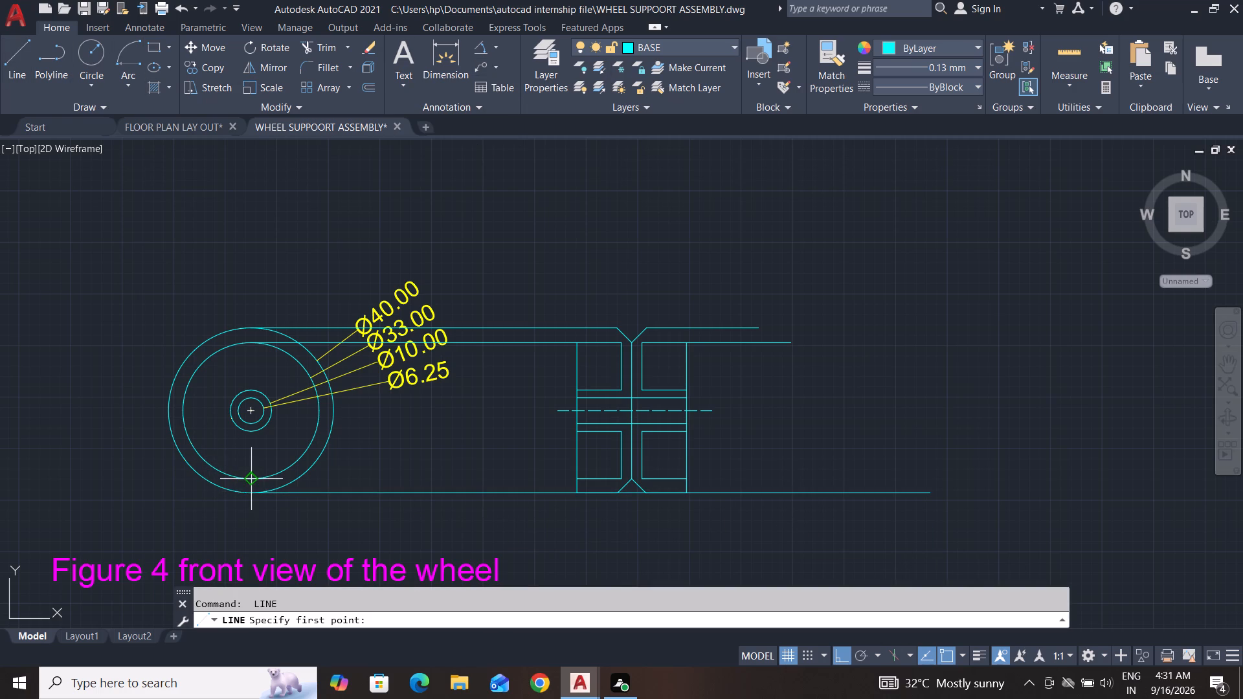
click(253, 479)
click(937, 510)
key(space)
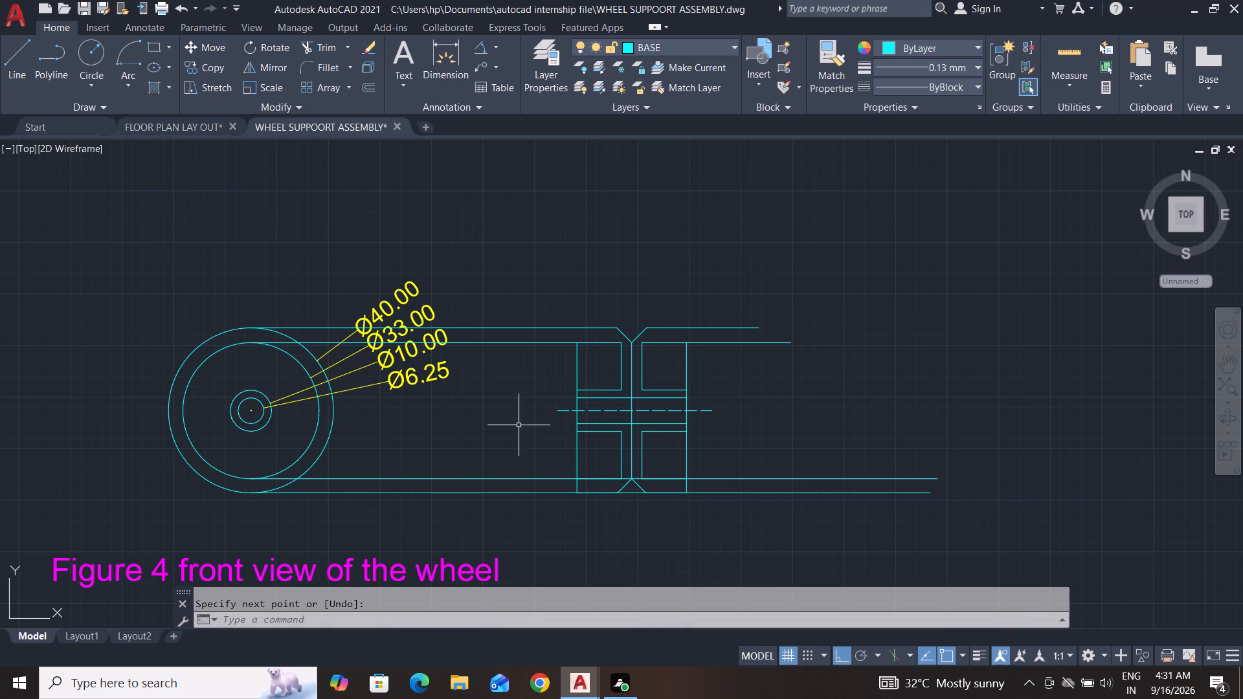
Delete the two lower projection lines running from the 40 and 33 diameter circles past the section view.
key(Escape)
key(Escape)
key(Escape)
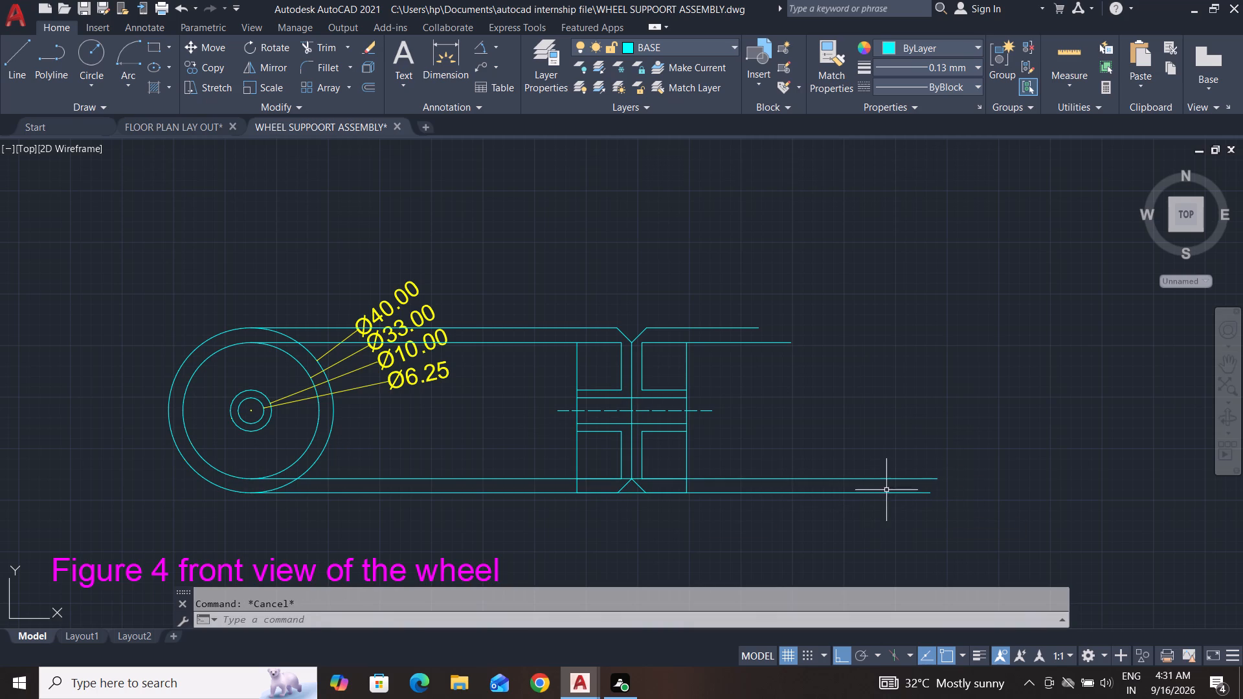
click(901, 450)
click(854, 521)
key(Delete)
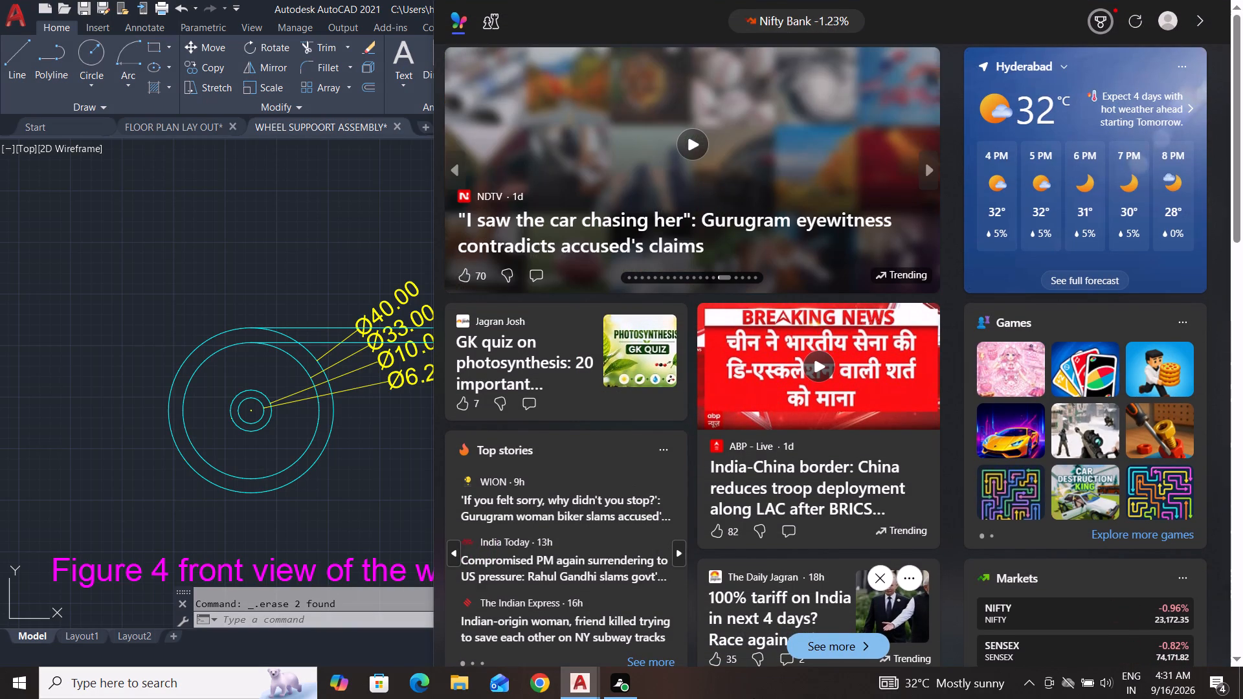
key(Escape)
key(Escape)
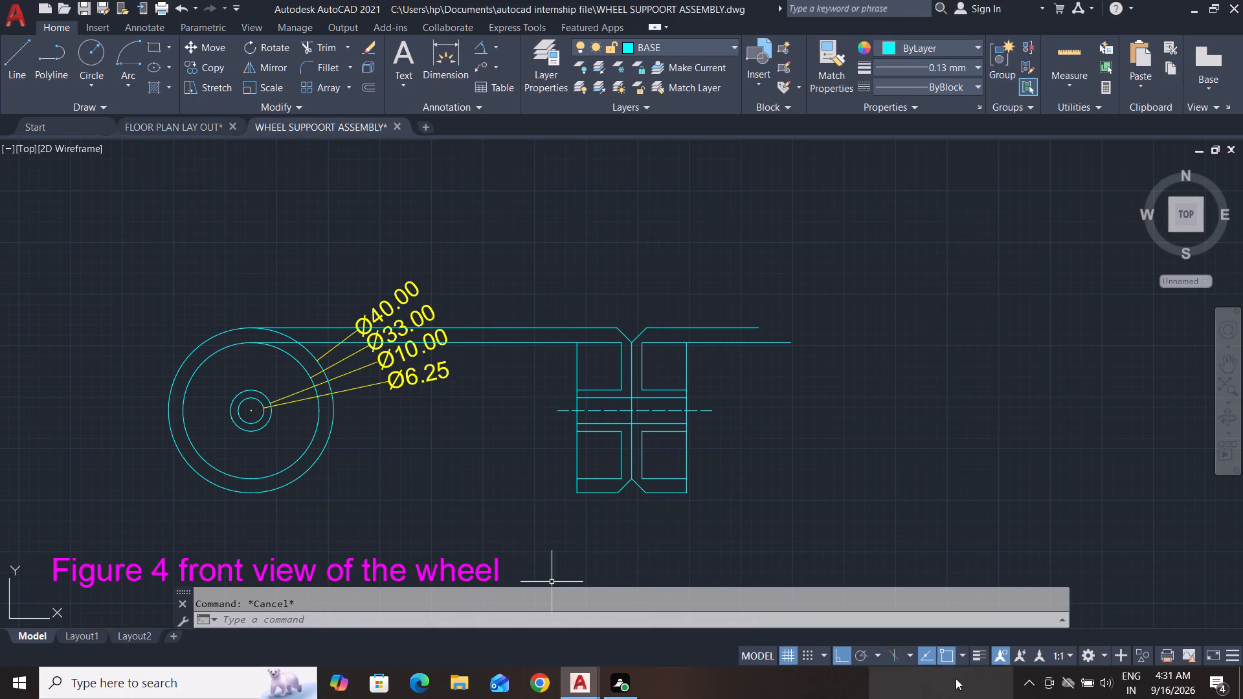
Check the angle between the two diagonals of the section view's lower V-groove with an angular dimension.
click(484, 41)
middle_drag(629, 507, 628, 505)
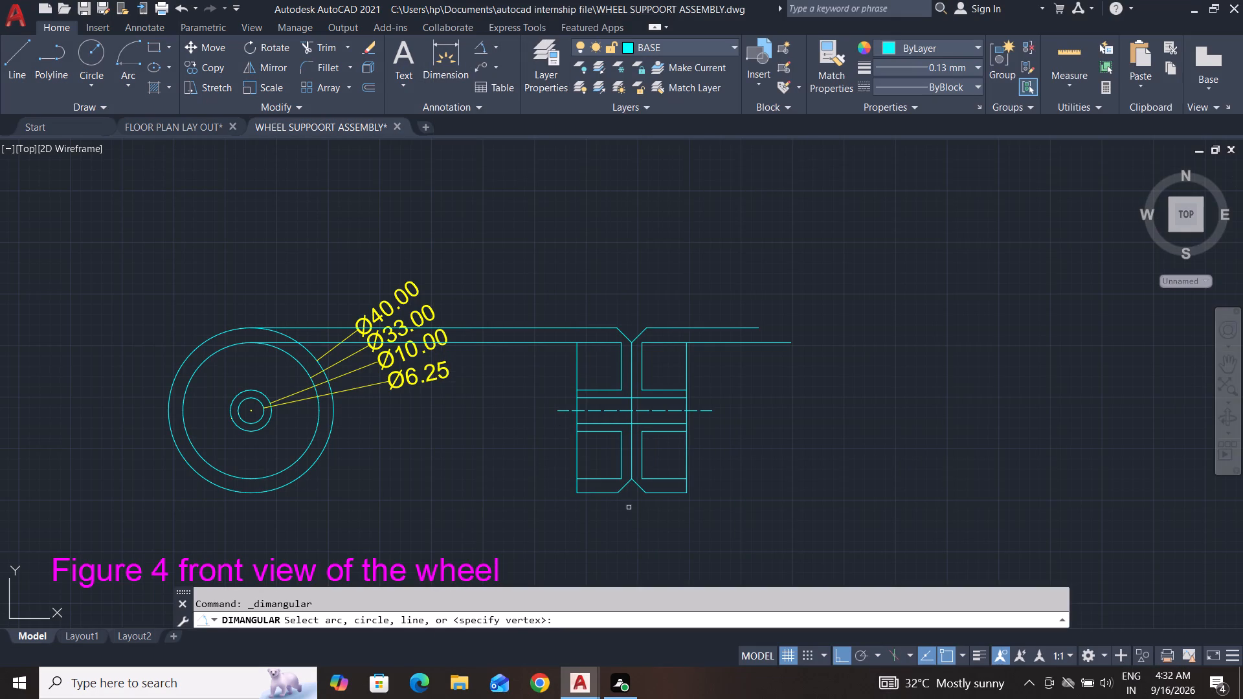
middle_drag(628, 505, 607, 410)
scroll(605, 401, up, 5)
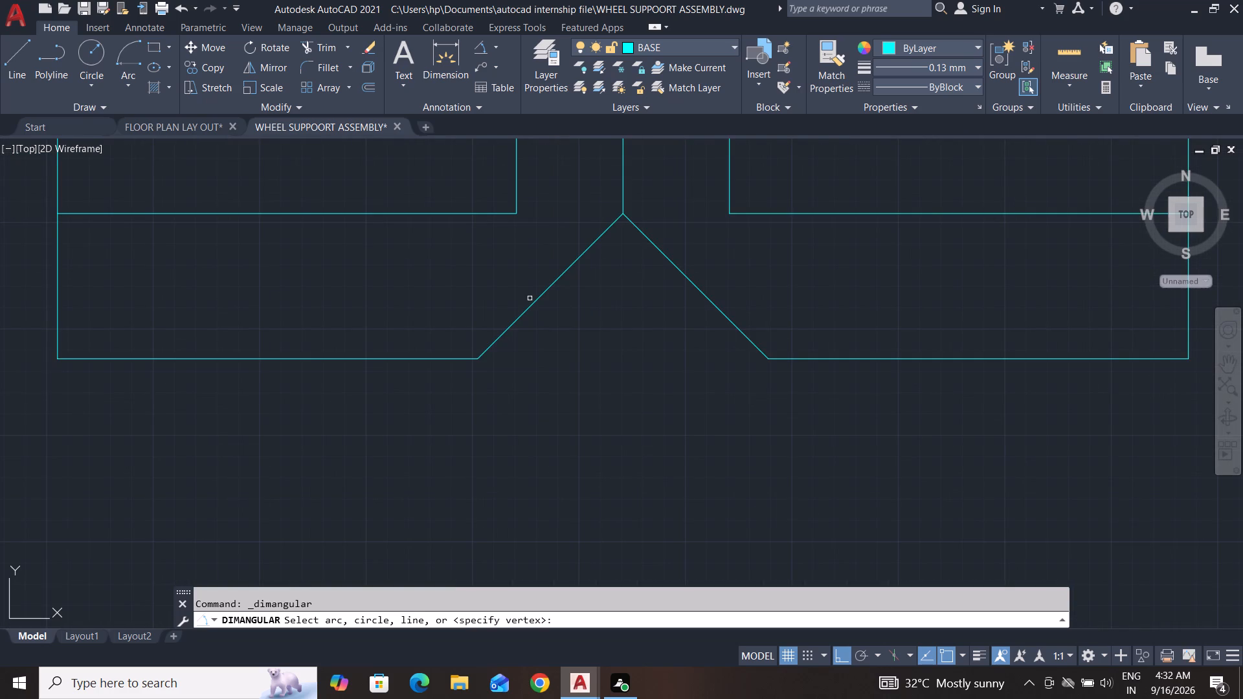
click(535, 302)
click(706, 298)
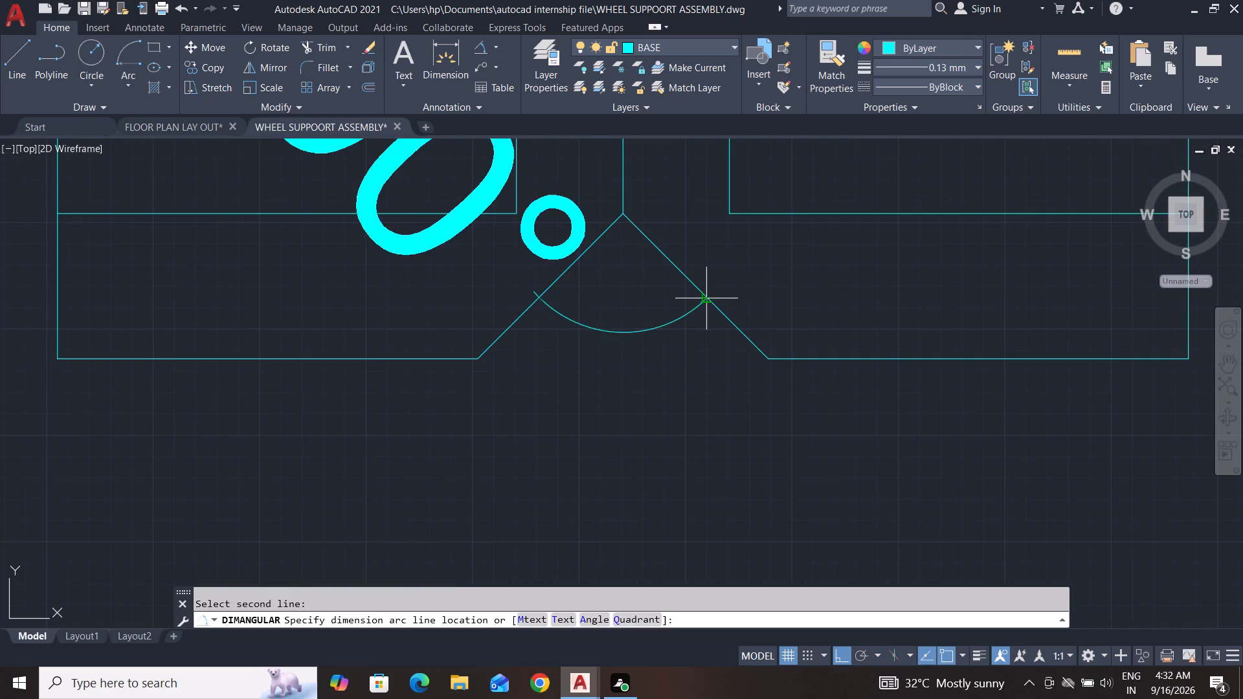
scroll(679, 430, down, 1)
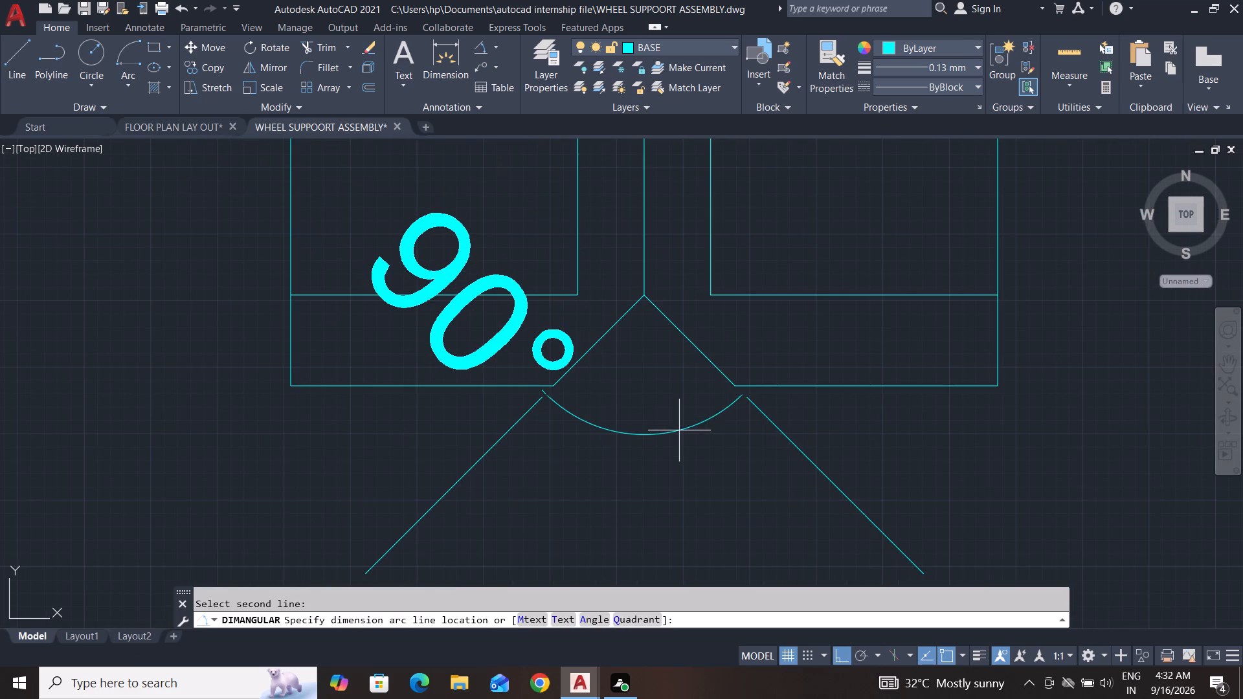
key(Escape)
key(Escape)
scroll(679, 430, down, 3)
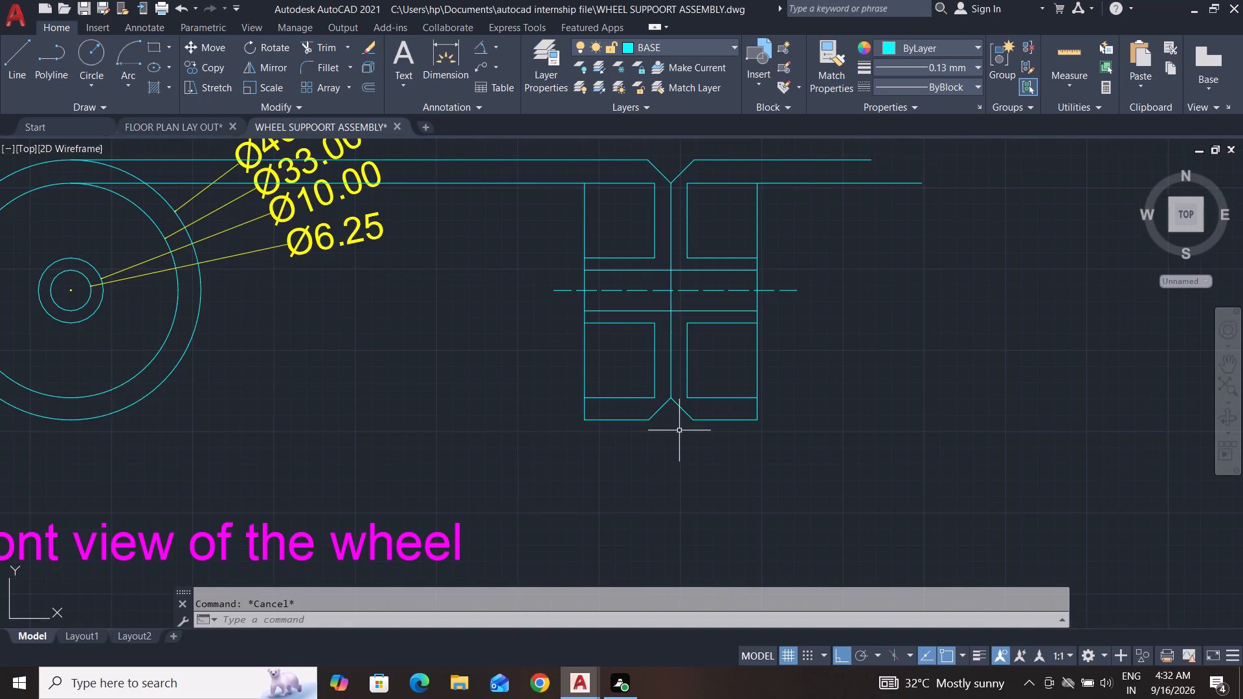
scroll(679, 430, down, 2)
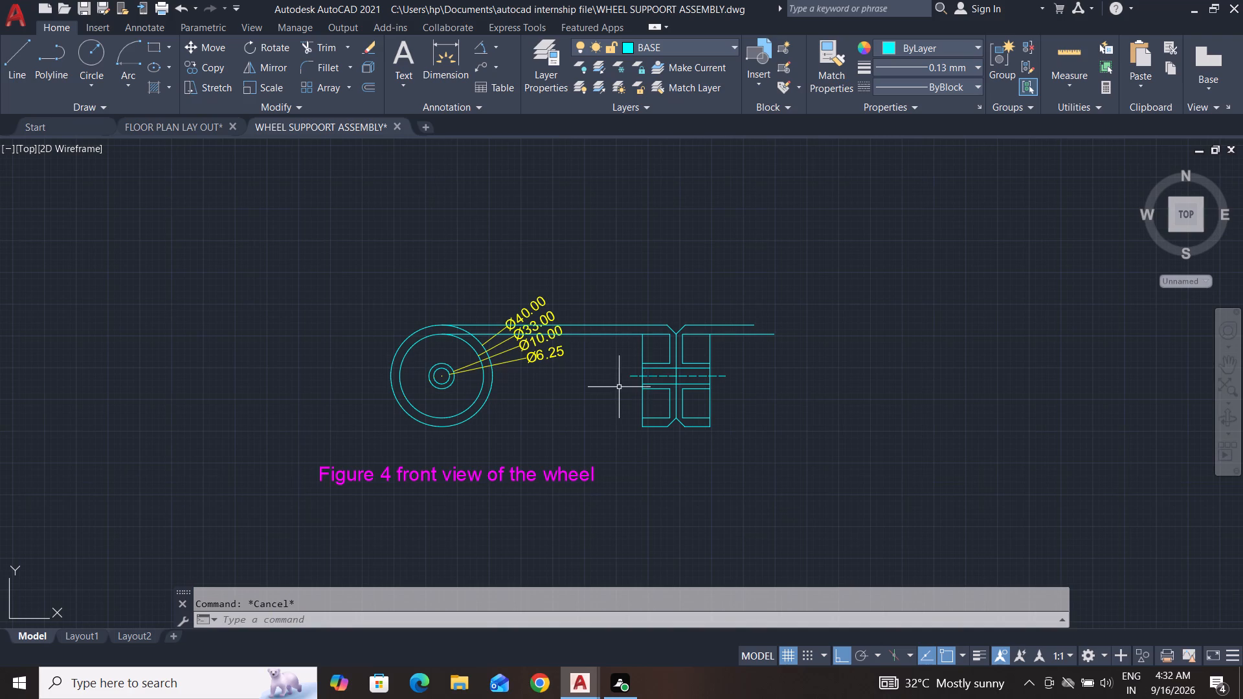
Extend the section view's two outer vertical edges up to the upper 40 diameter projection line.
key(Escape)
key(Escape)
text(ex)
key(space)
key(space)
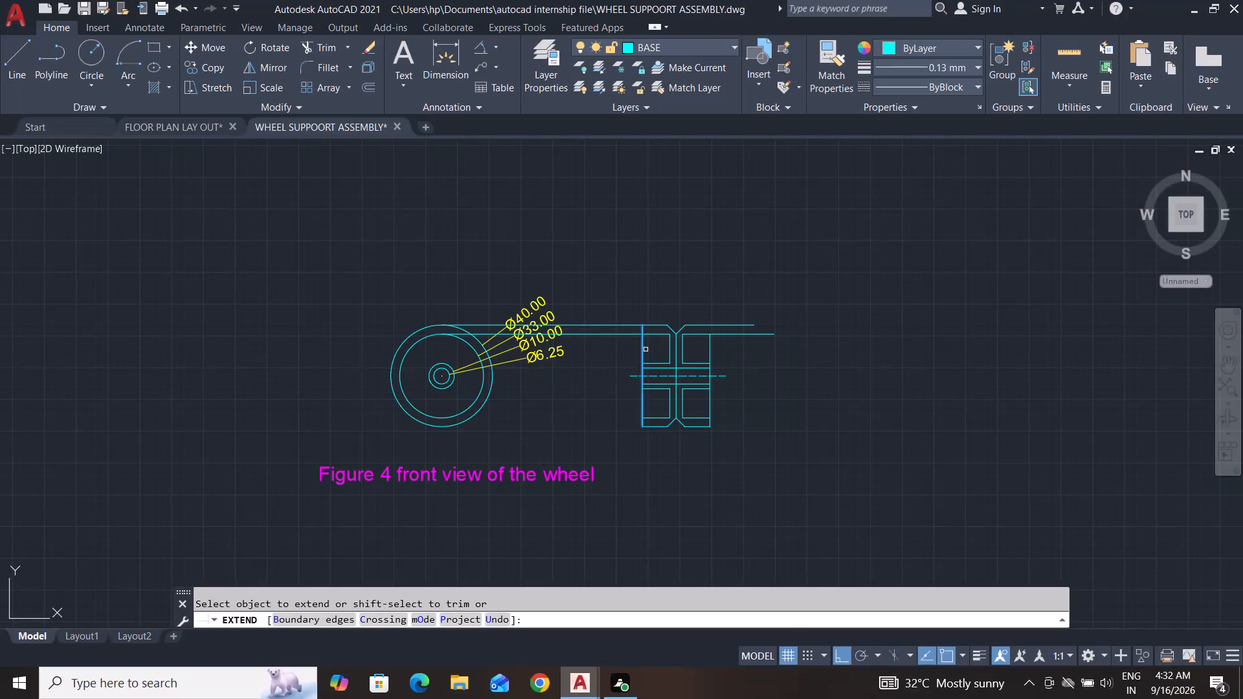
click(642, 345)
click(710, 349)
key(Escape)
key(Escape)
Trim the upper projection lines and the centreline overhangs on both sides back to the section view's outer vertical edges.
text(tr)
key(space)
key(space)
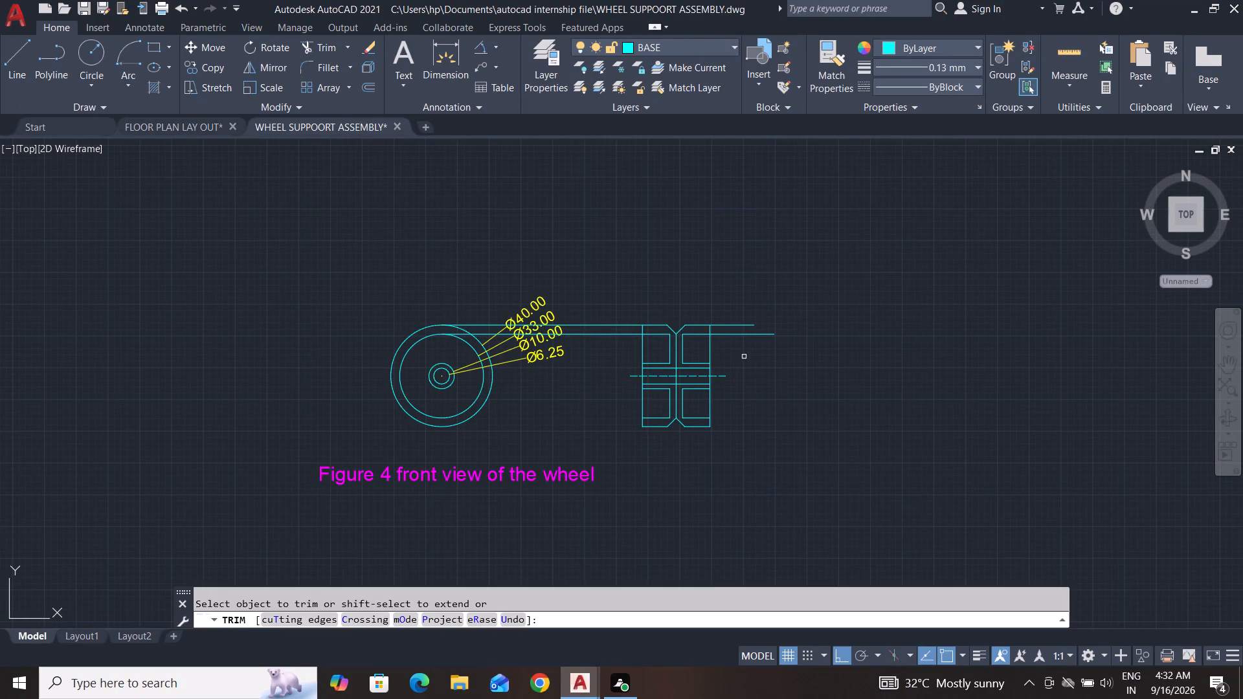
click(745, 372)
click(736, 283)
click(722, 394)
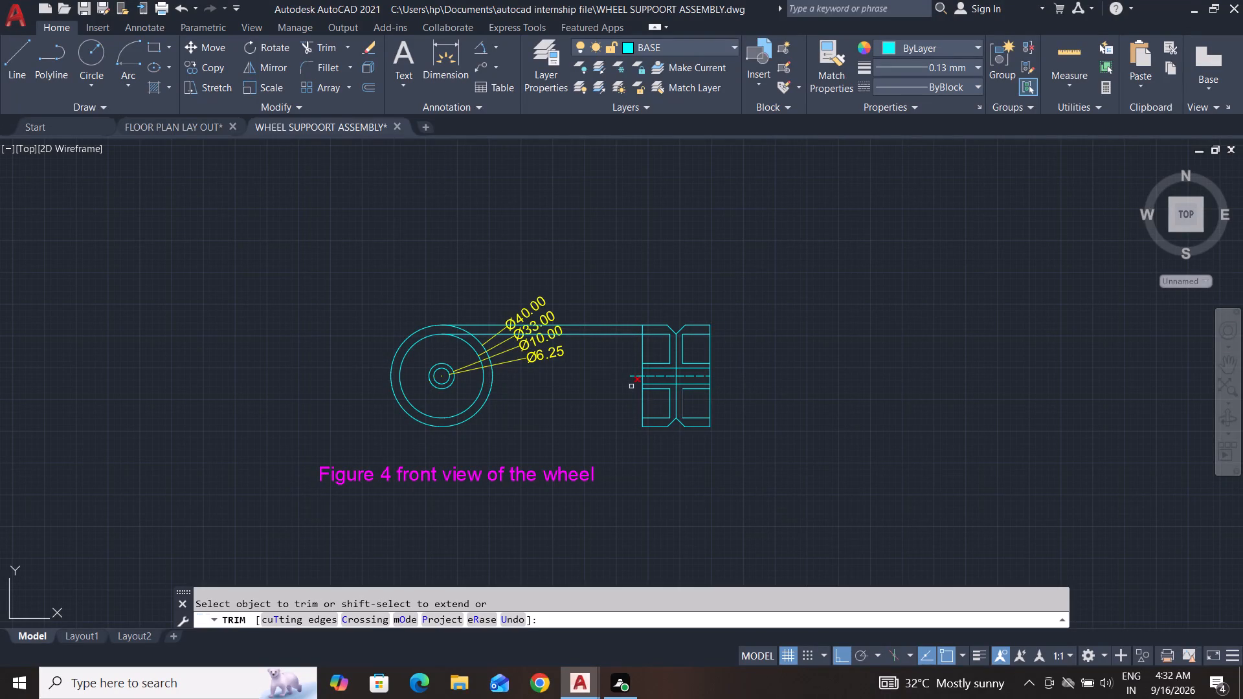
click(636, 376)
click(625, 371)
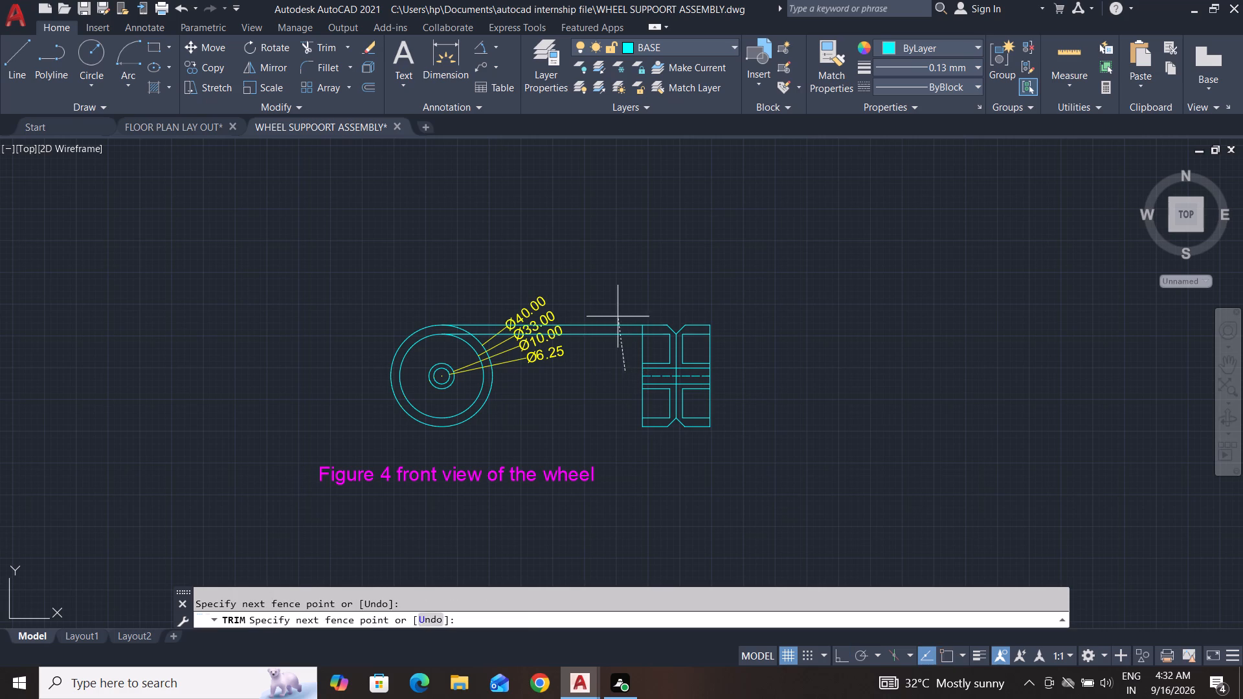
click(629, 282)
key(Escape)
key(Escape)
key(Escape)
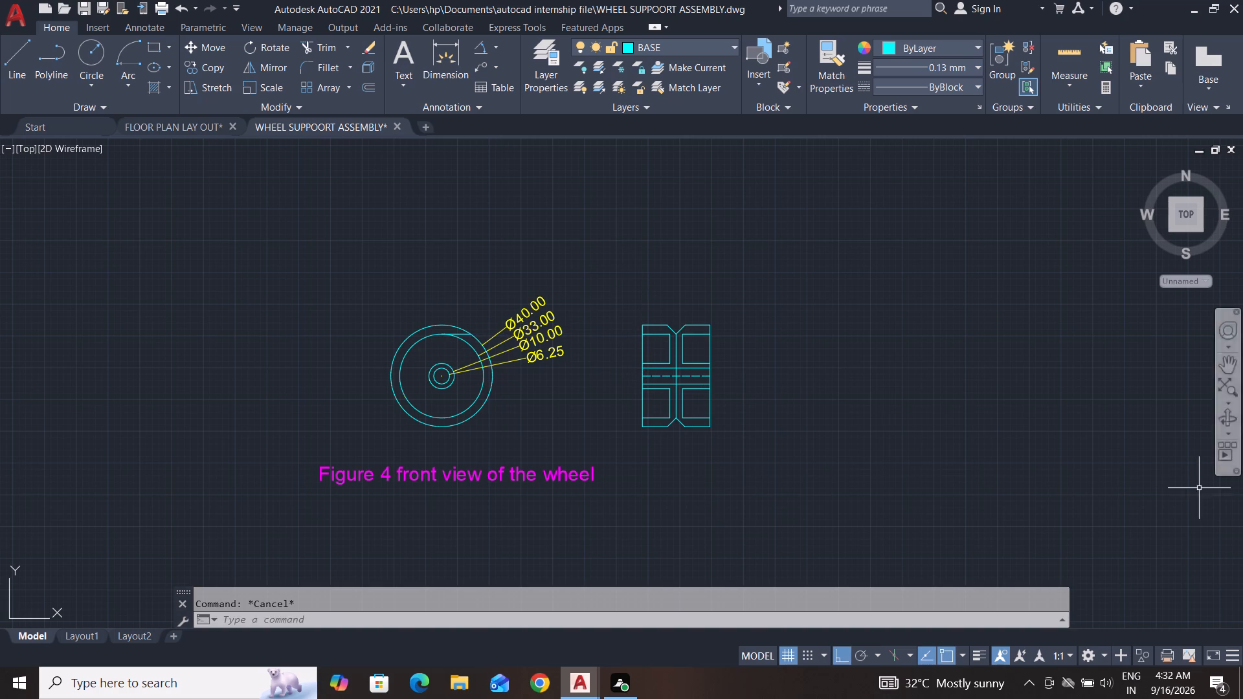
key(Escape)
Delete the leftover 33 diameter projection line segment inside the front view's 40 diameter circle.
scroll(462, 368, up, 3)
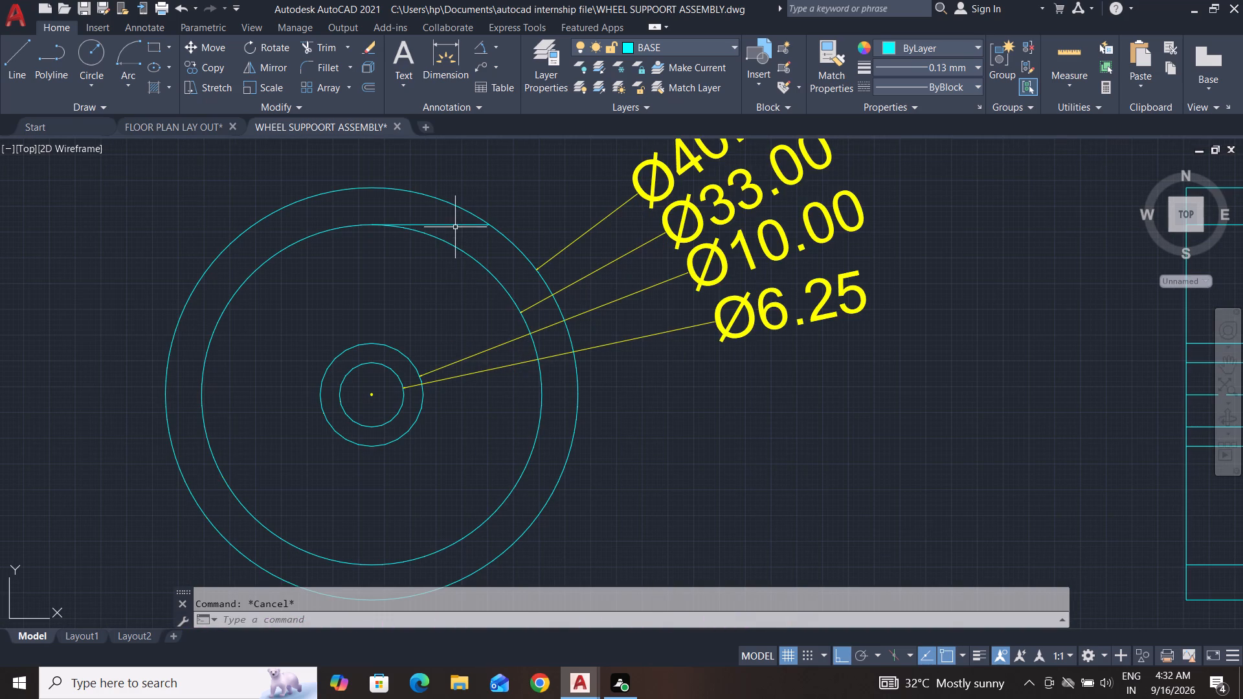
click(456, 225)
key(Delete)
scroll(453, 407, down, 3)
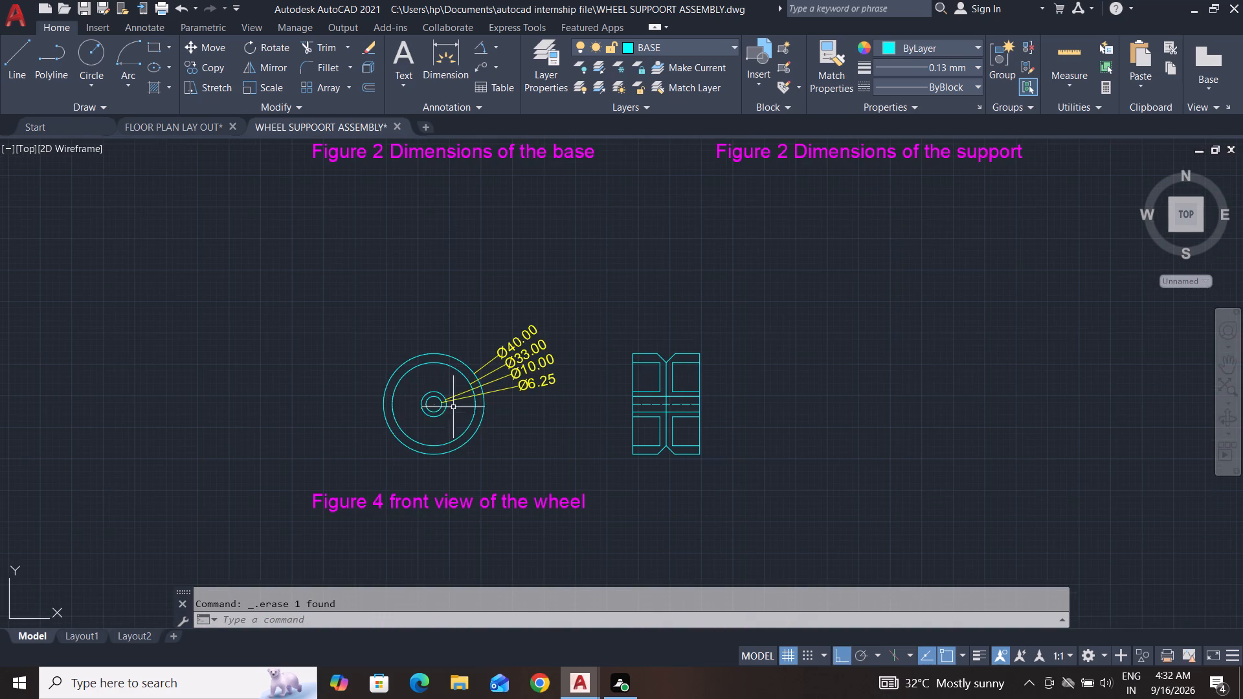
Delete the vertical middle line running between the upper and lower V-groove points of the section view.
scroll(668, 370, up, 2)
key(Escape)
key(Escape)
key(Escape)
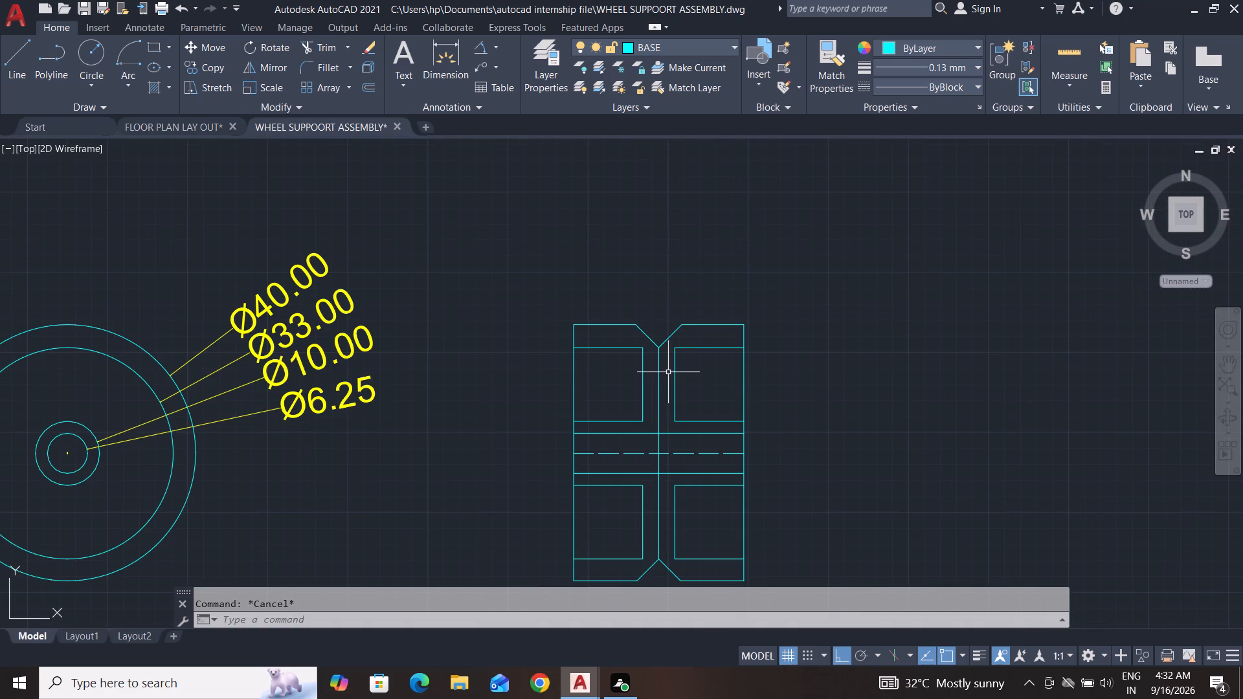
key(Escape)
click(658, 390)
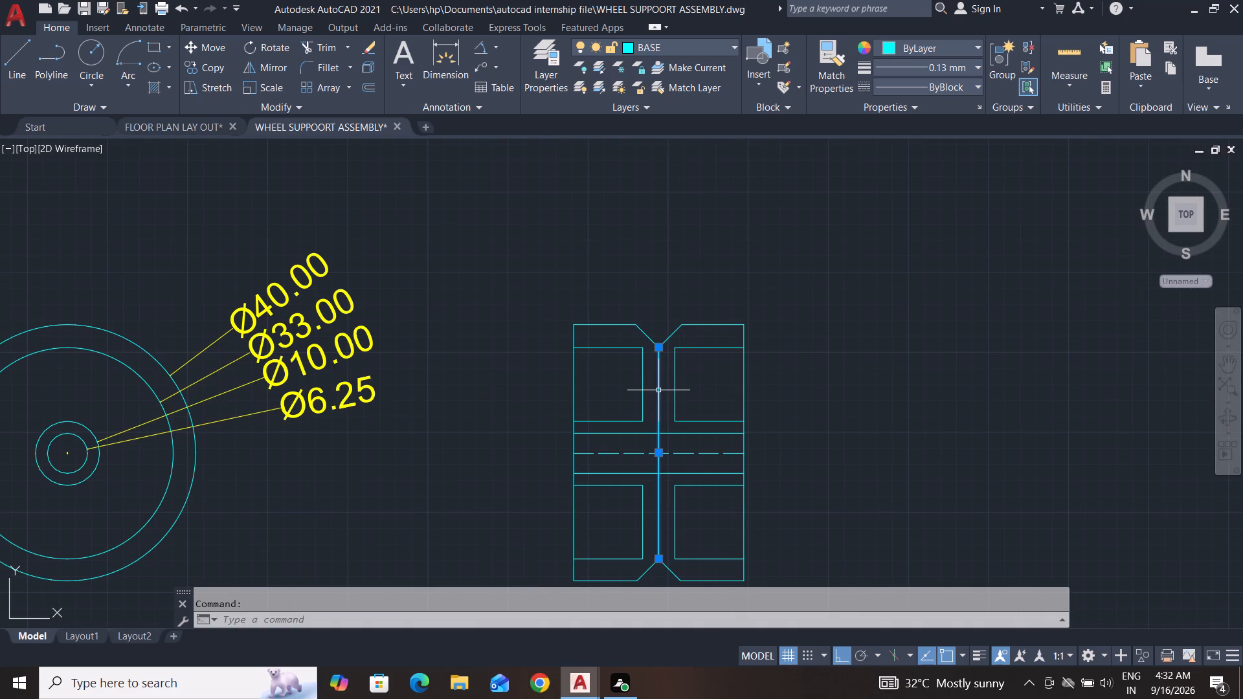
key(Delete)
scroll(658, 390, down, 3)
key(Escape)
key(Escape)
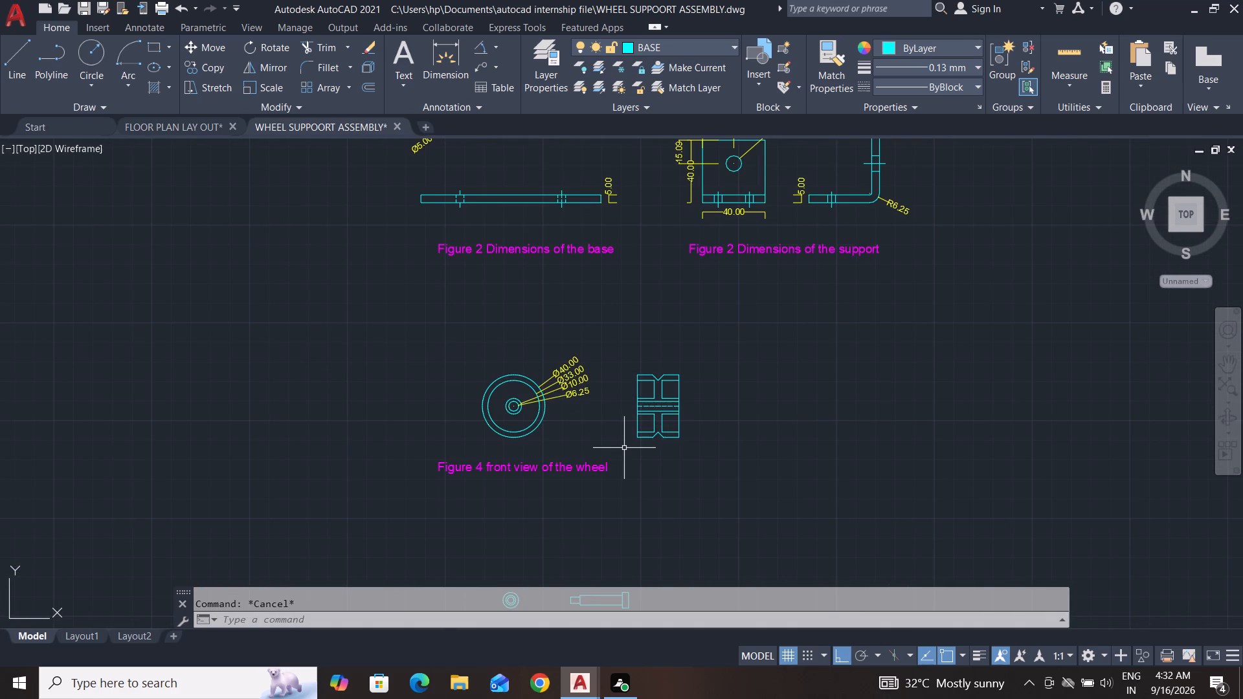
Save the wheel support assembly drawing.
key(ctrl+s)
key(ctrl+s)
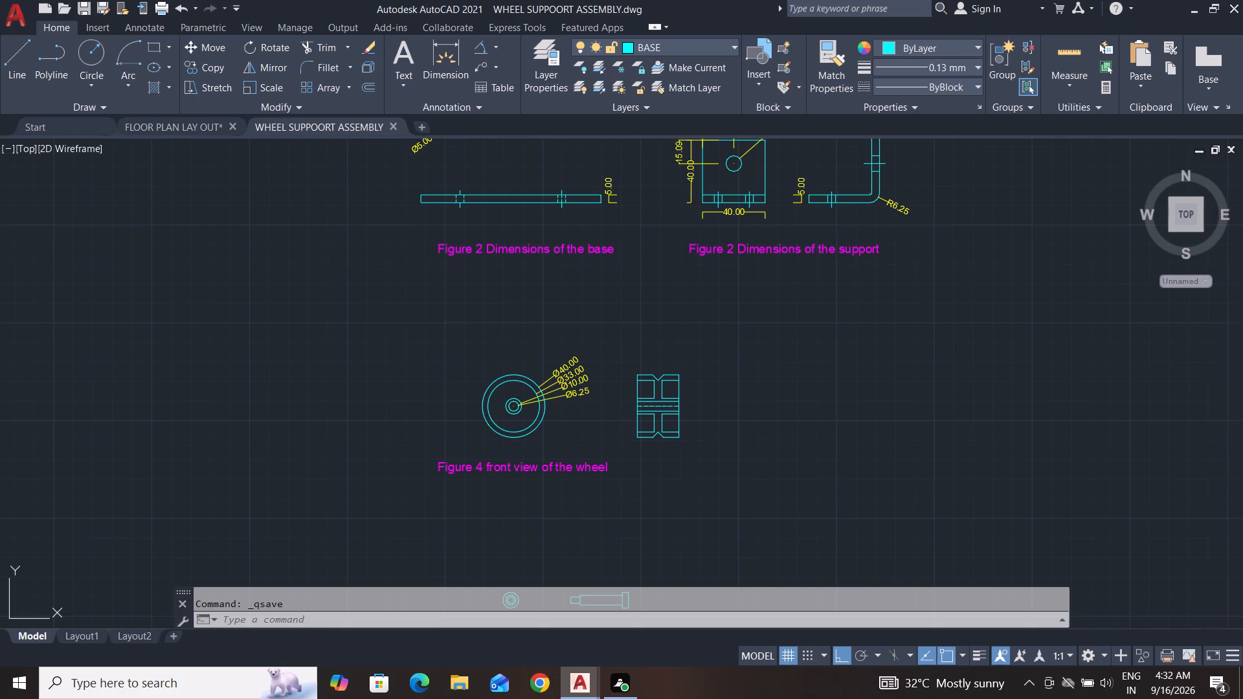
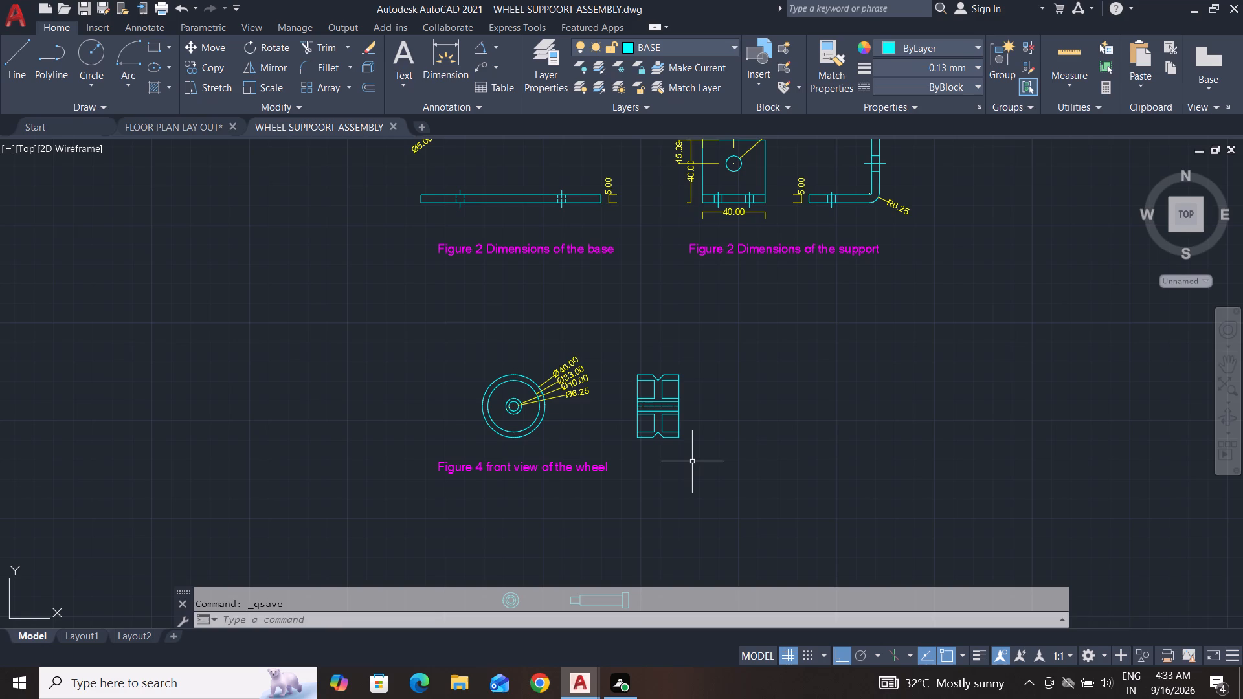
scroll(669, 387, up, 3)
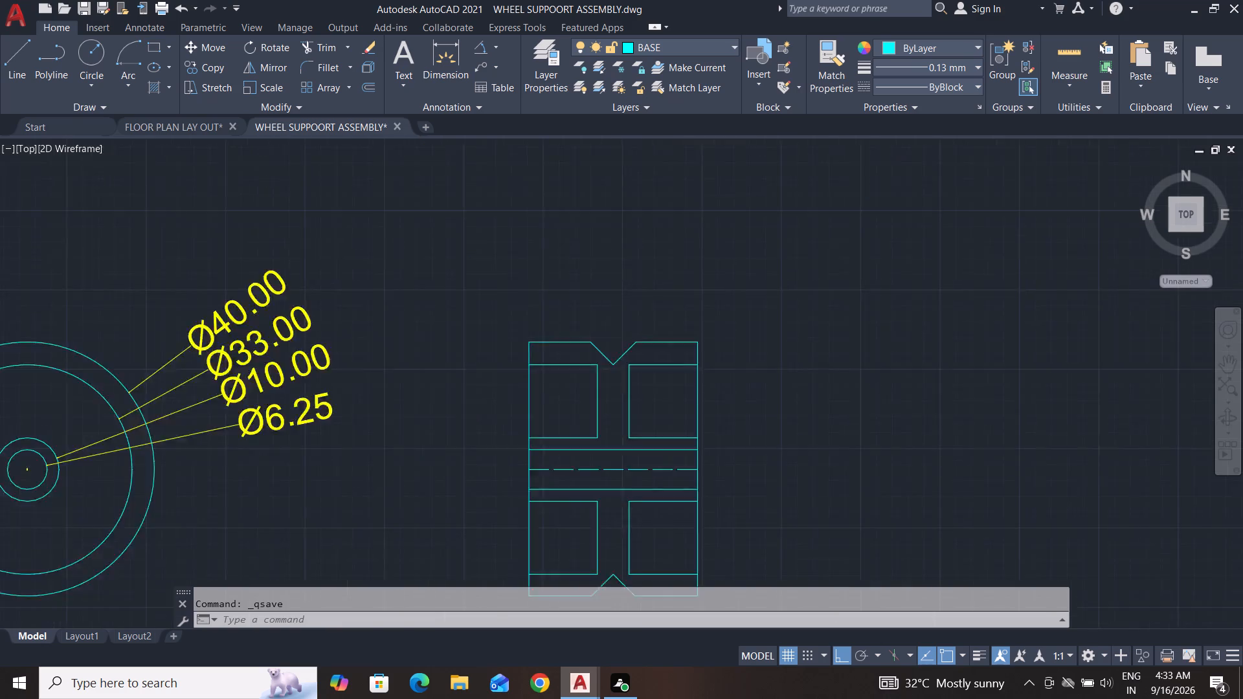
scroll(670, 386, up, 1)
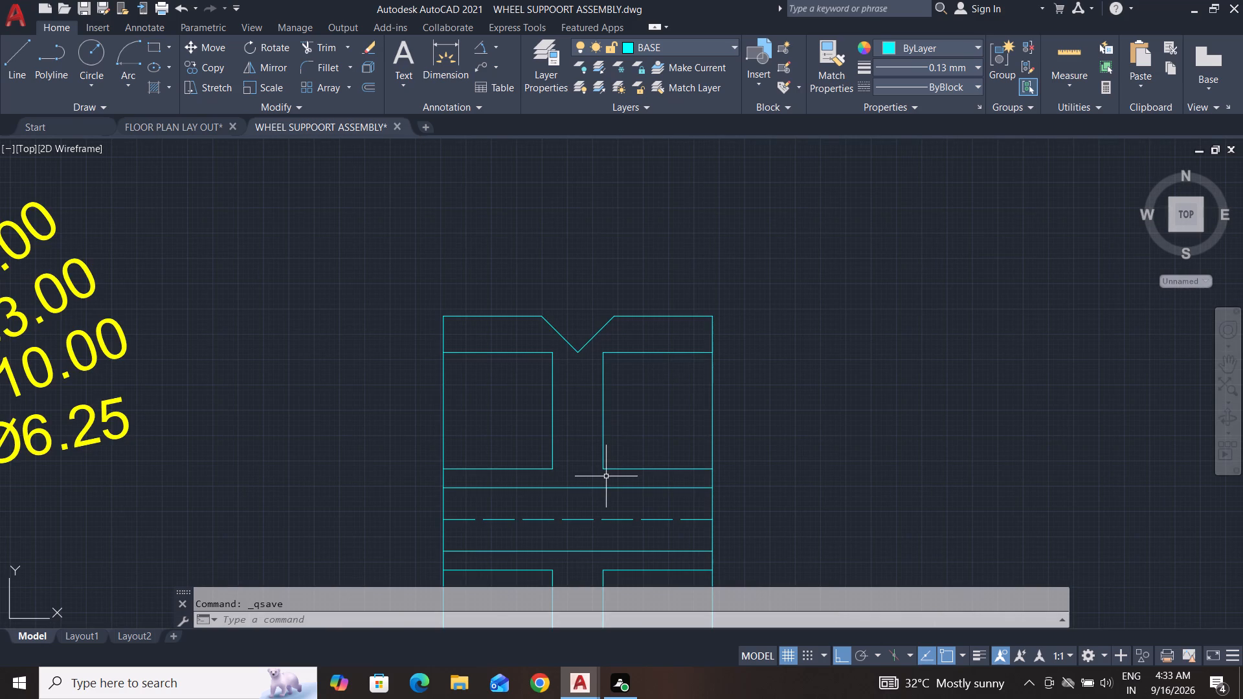
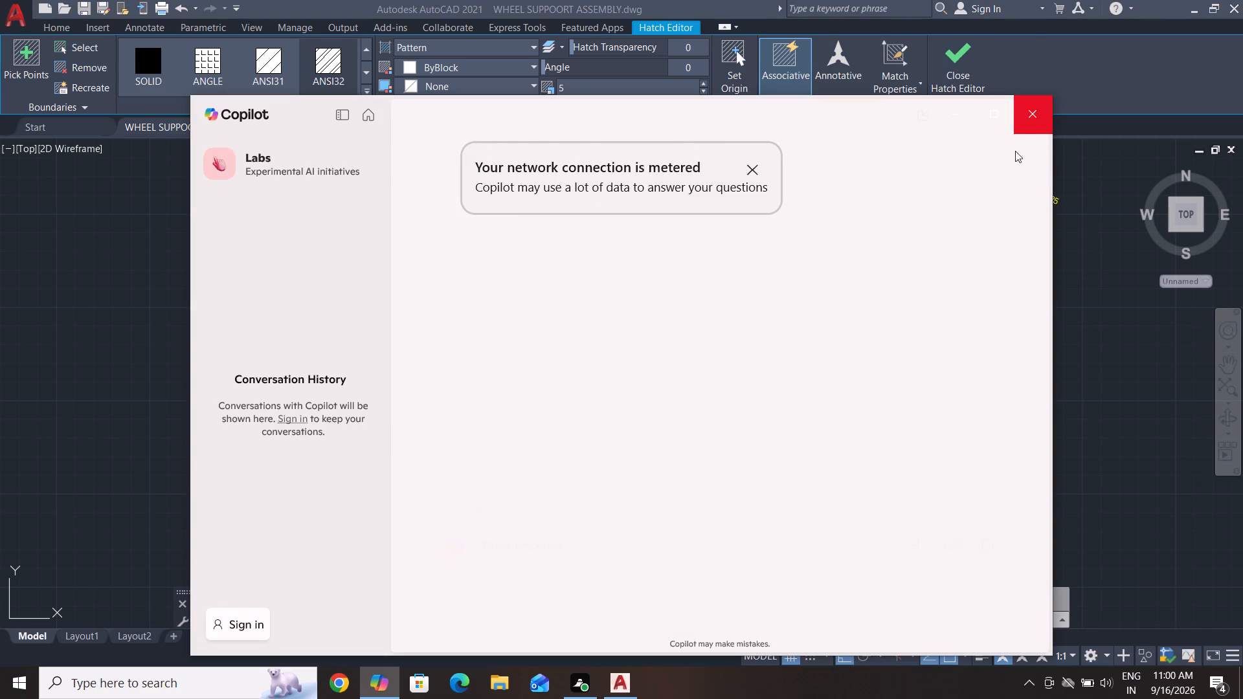
Close the Copilot window and return to the wheel support assembly drawing in AutoCAD.
click(1022, 128)
click(1032, 116)
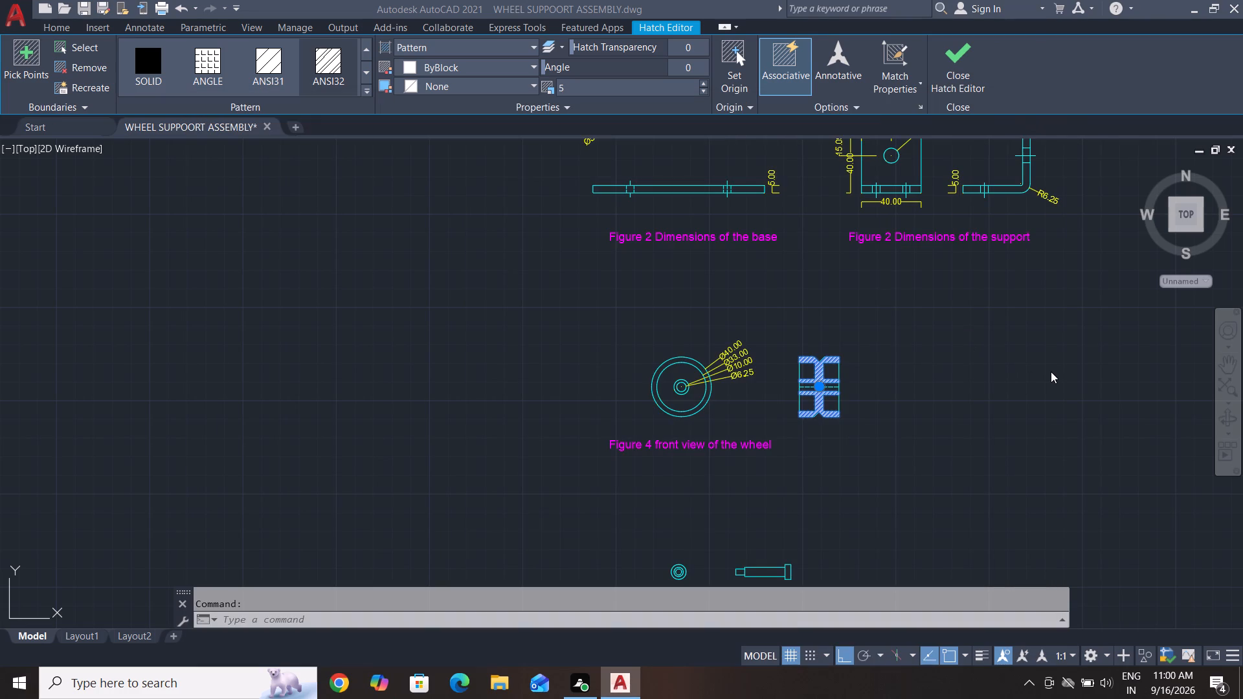
Close the Hatch Editor for the hatch in the wheel's section view.
key(Escape)
key(Escape)
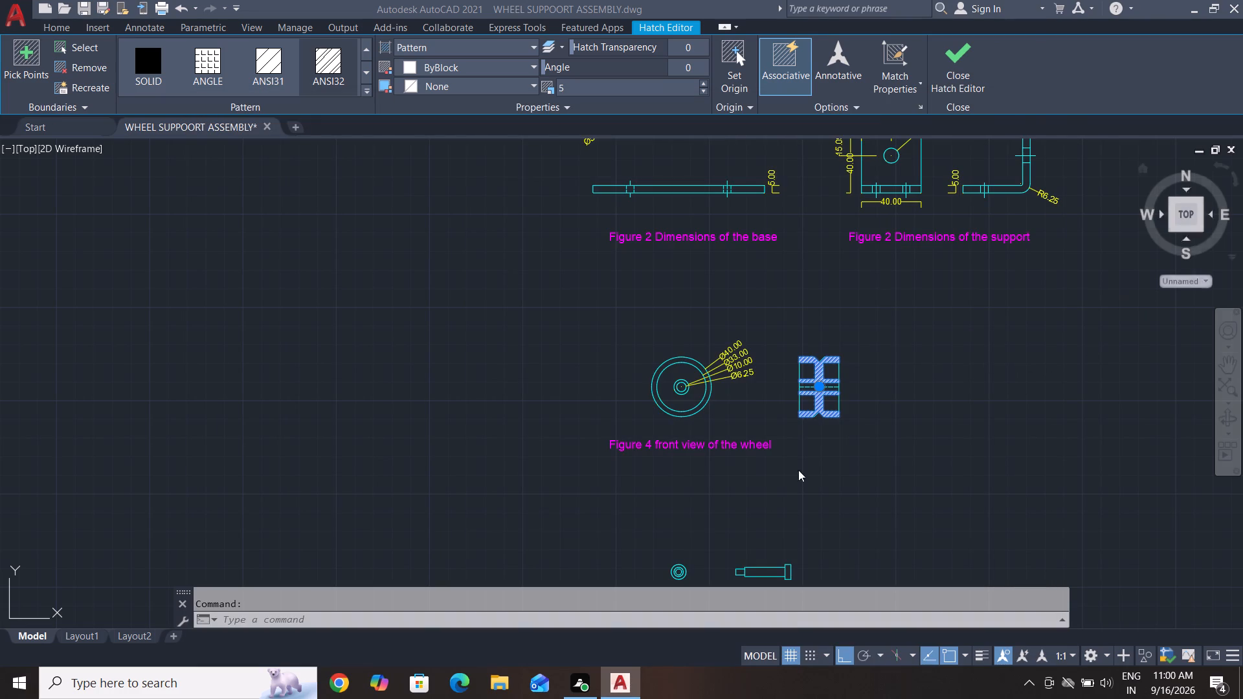
click(938, 61)
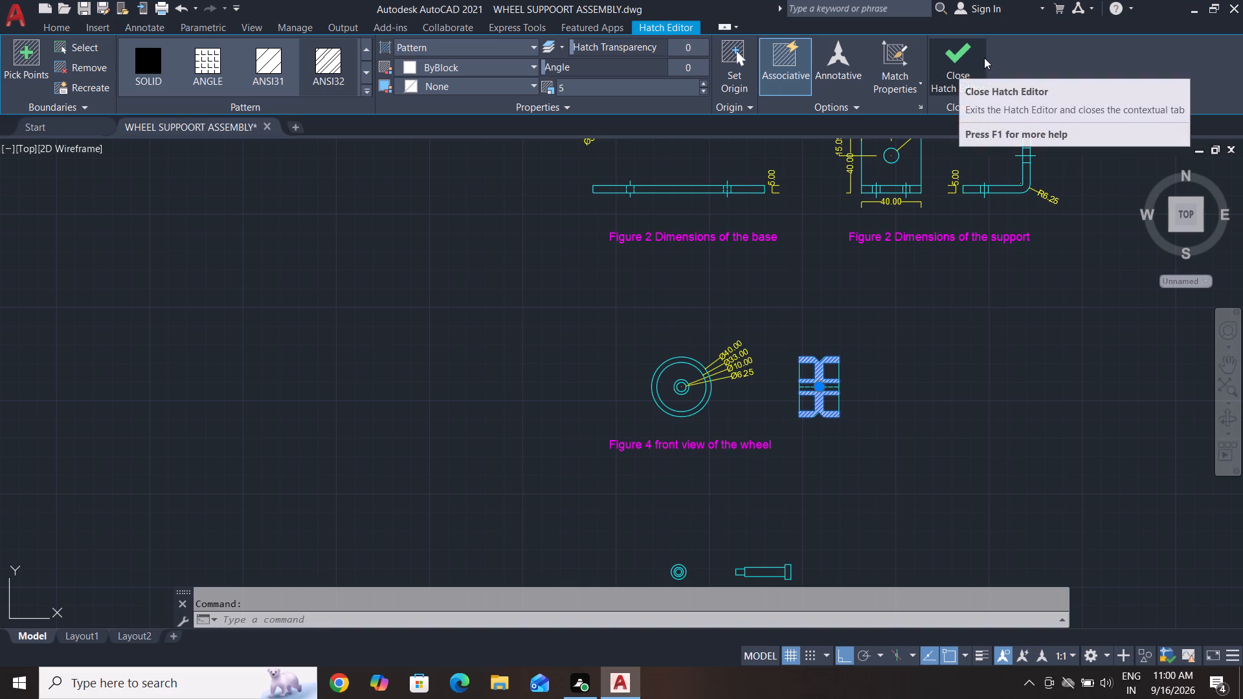
click(957, 55)
Open the program options at the Open and Save settings, apply them and close the dialog.
scroll(845, 535, down, 1)
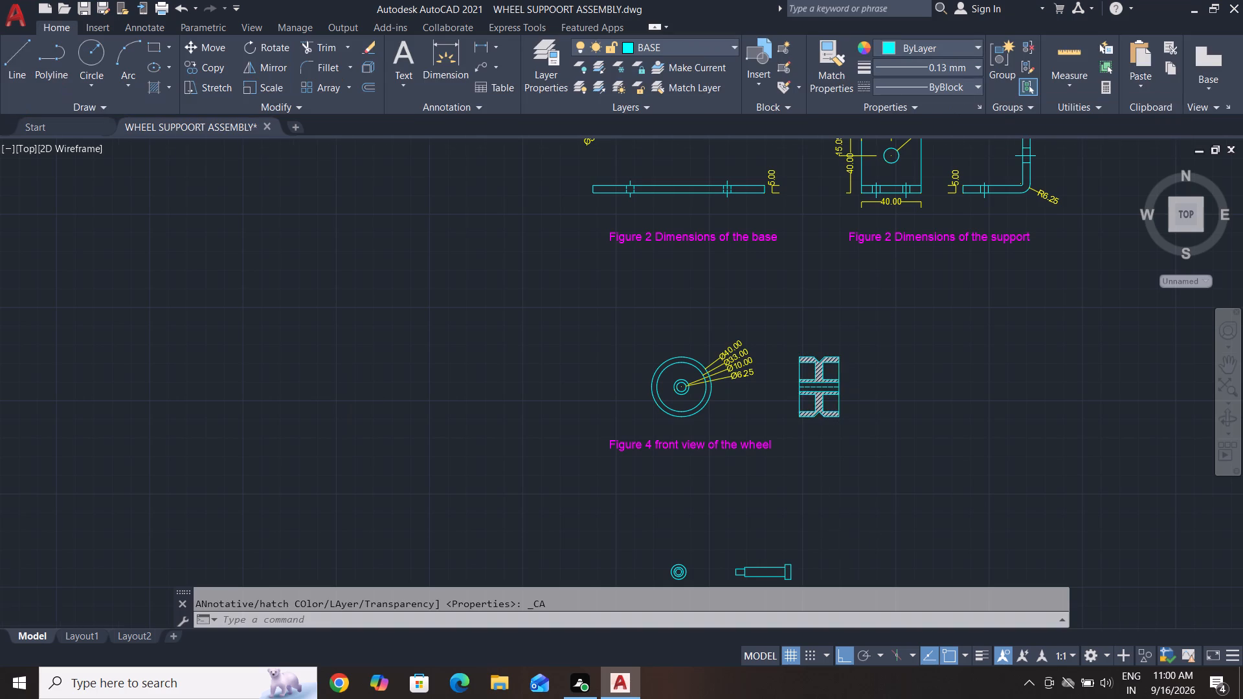
scroll(845, 535, down, 2)
middle_drag(840, 535, 730, 387)
scroll(730, 387, up, 1)
key(Escape)
key(Escape)
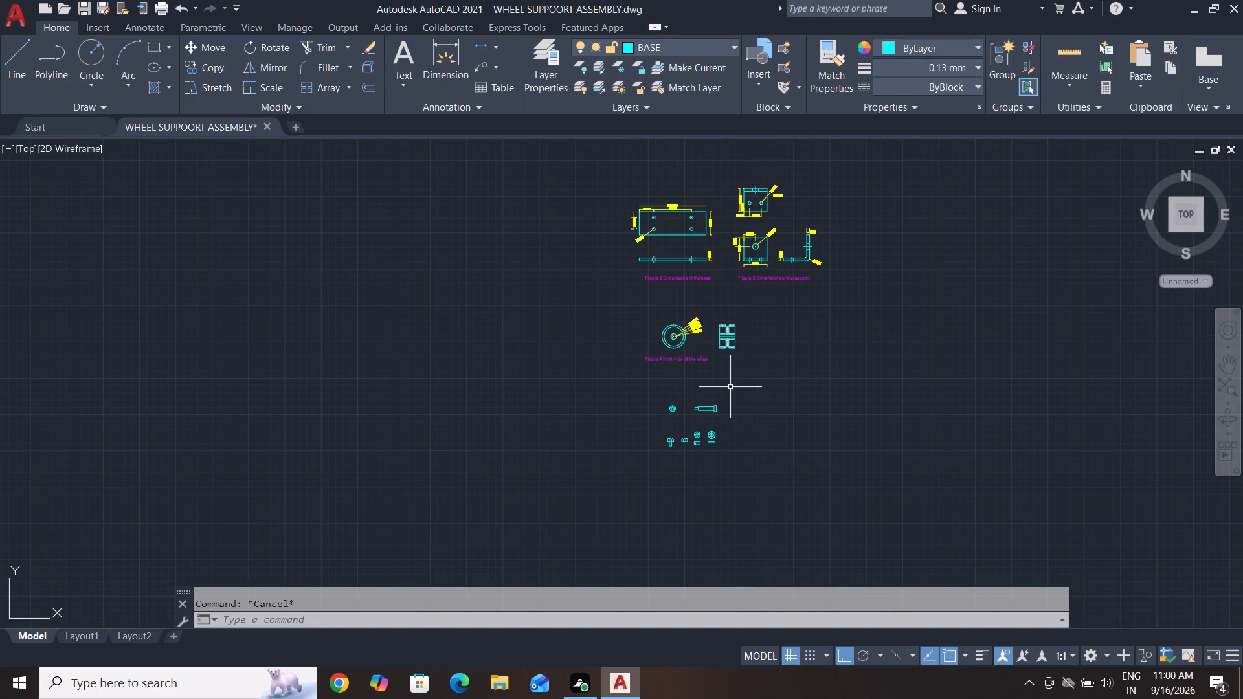
text(op)
key(Return)
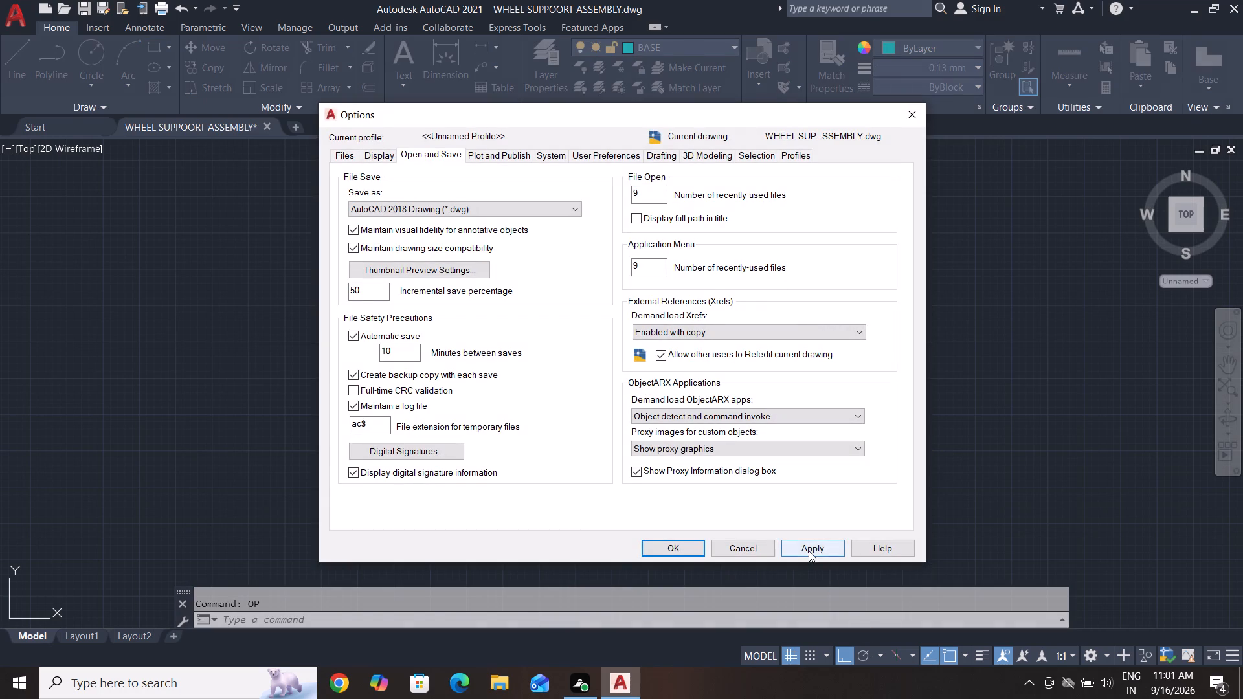
click(809, 551)
click(688, 551)
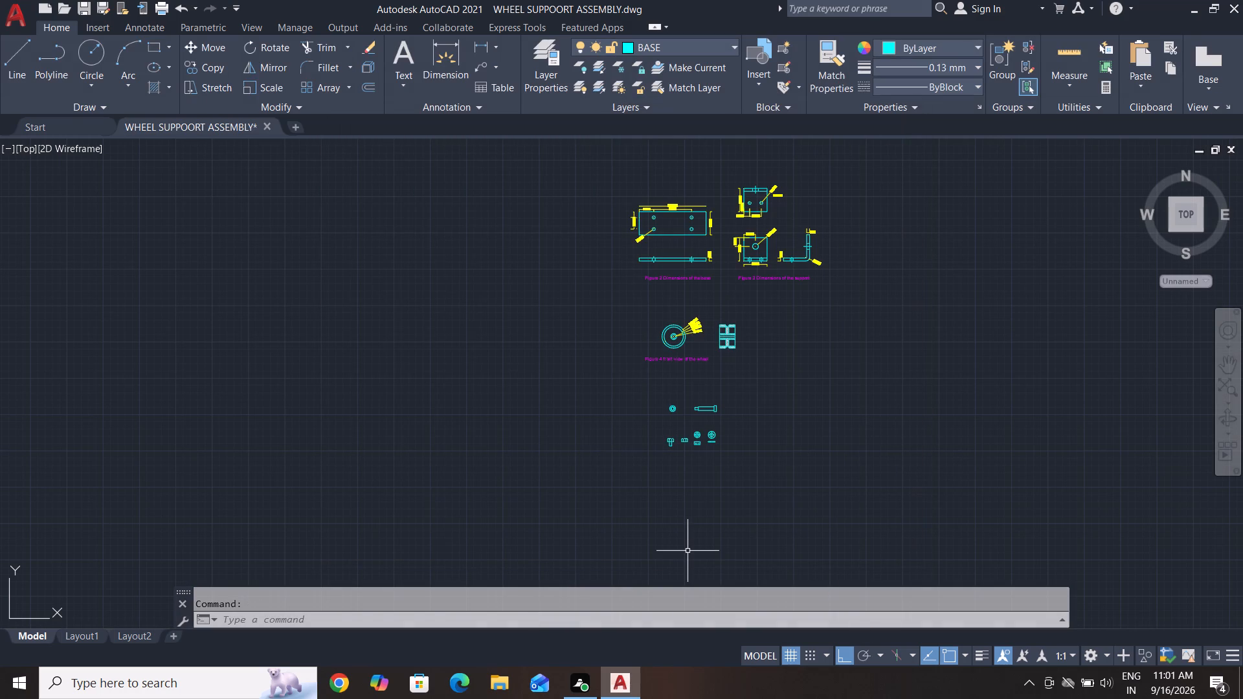
Review the base, support and wheel drawings along with their dimensions and figure captions.
scroll(680, 234, up, 2)
middle_drag(697, 291, 702, 293)
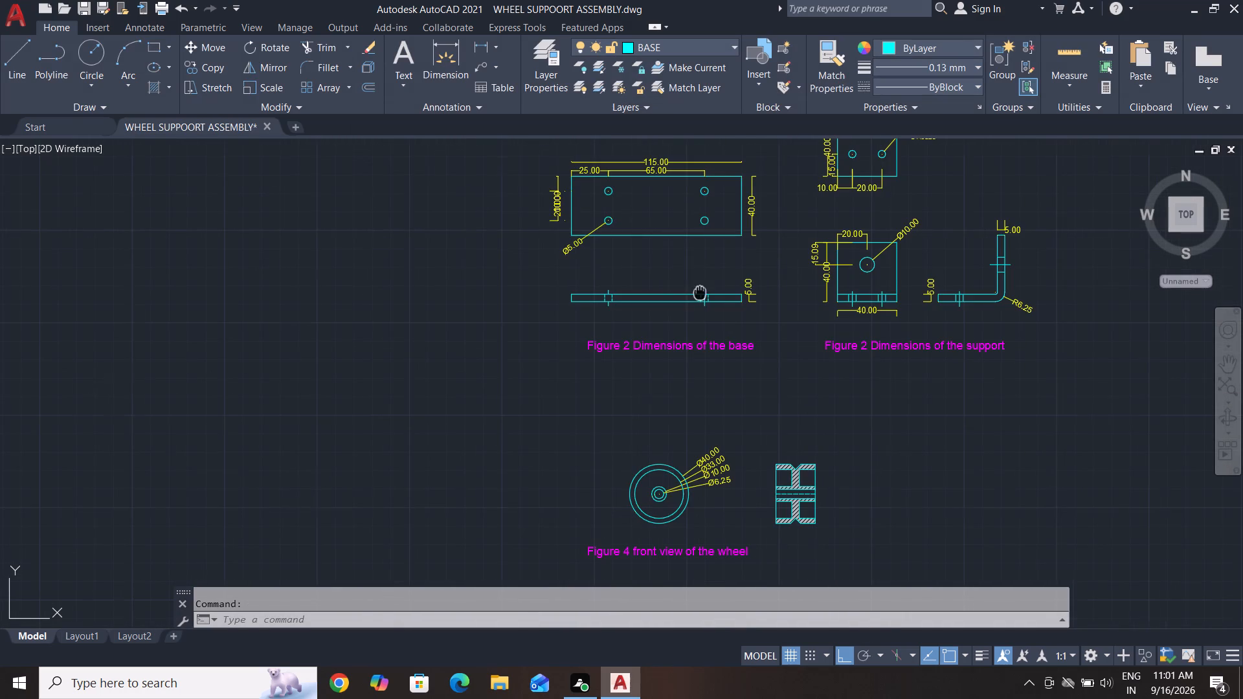
middle_drag(702, 293, 772, 395)
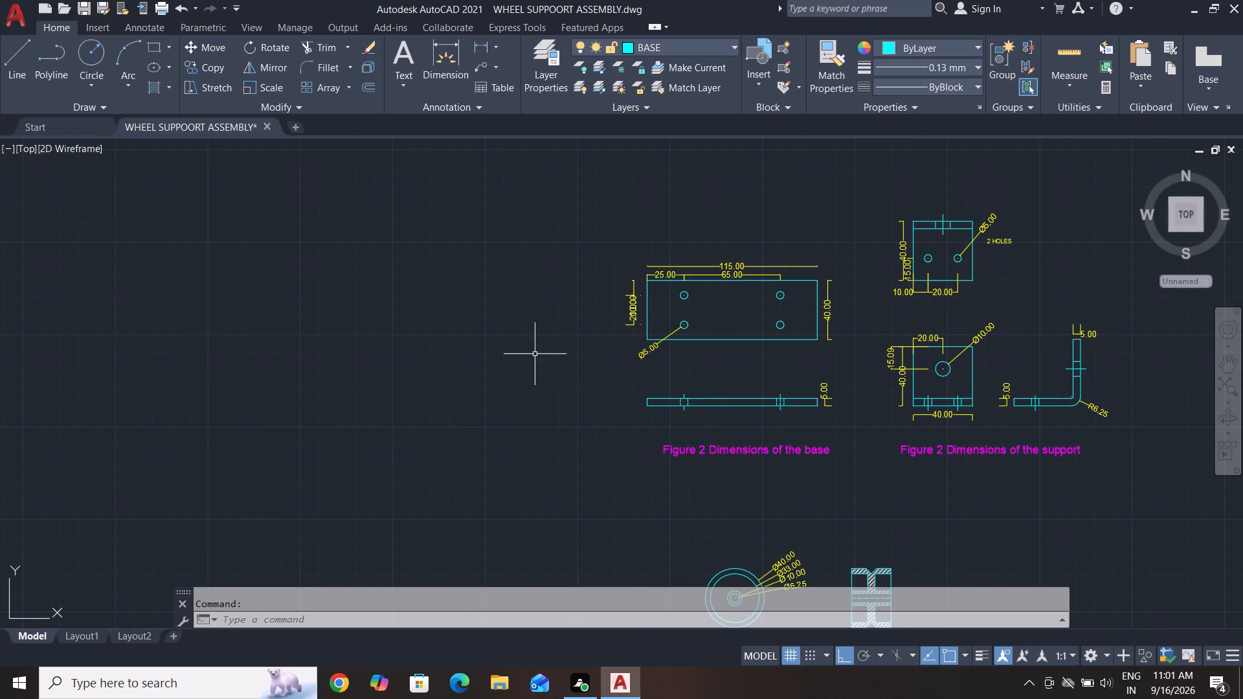
middle_drag(888, 538, 913, 263)
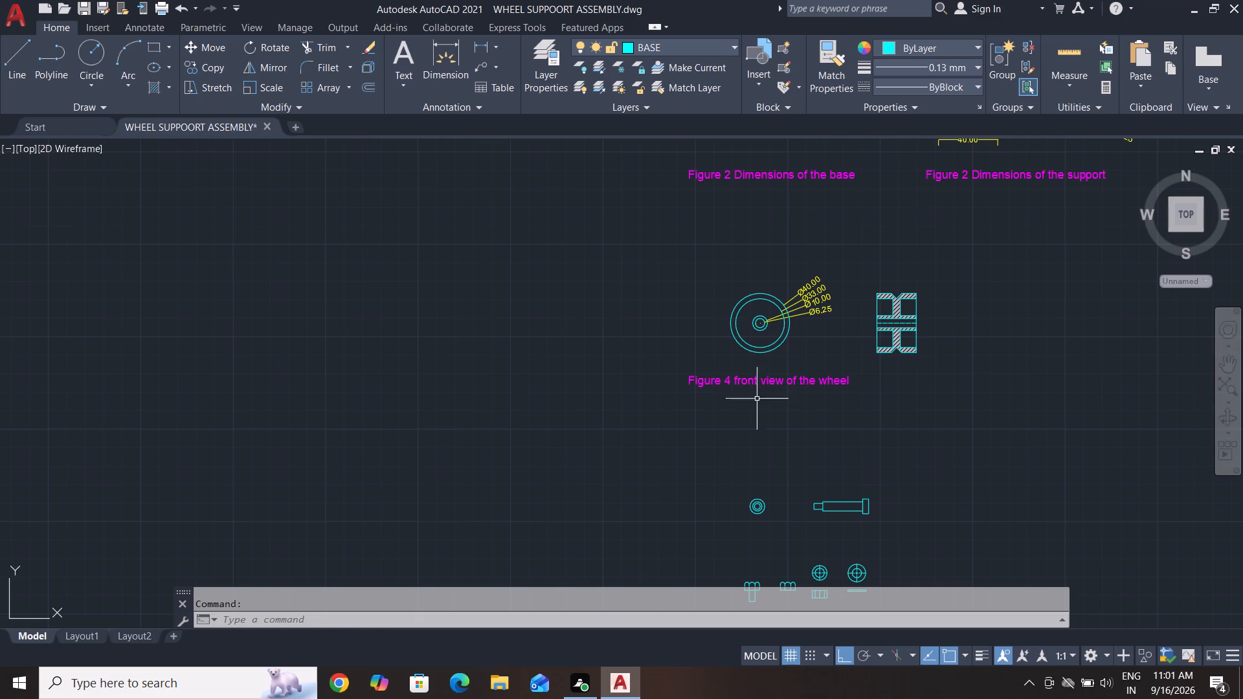
key(Escape)
key(Escape)
key(Escape)
Add an angular dimension between the two sloped edges of the lower V-groove in the wheel's section view, placing the arc just below the groove.
scroll(877, 375, up, 1)
middle_drag(957, 352, 856, 427)
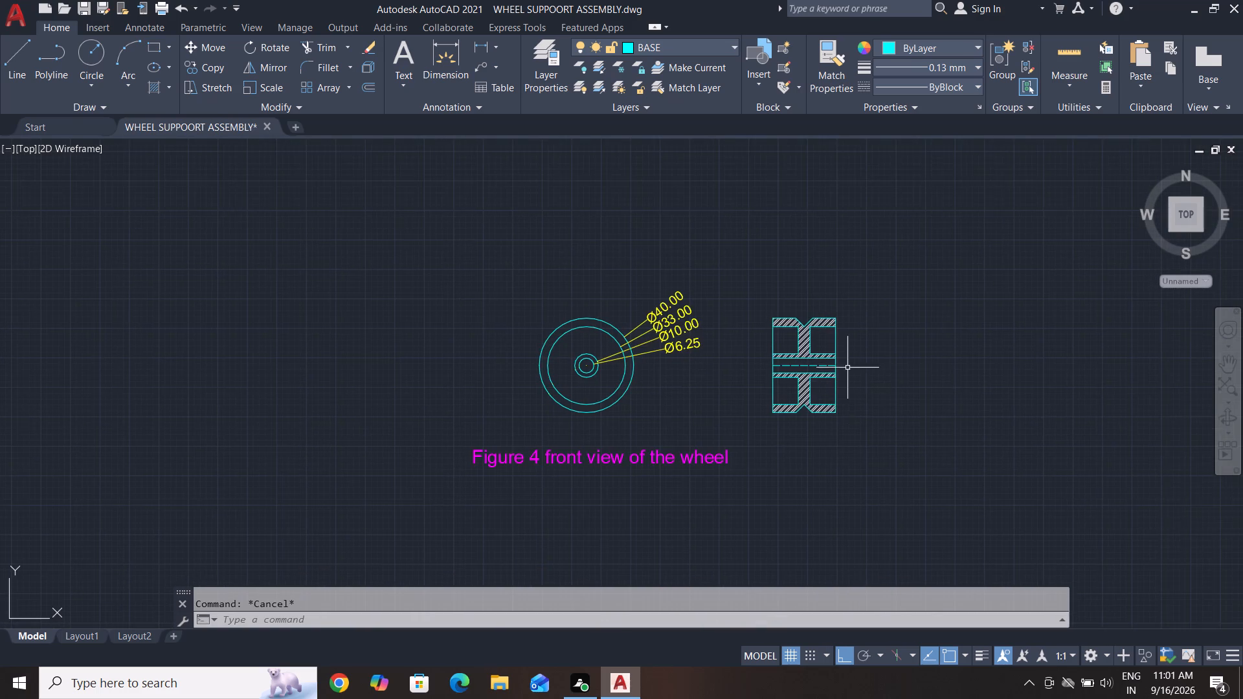
scroll(843, 360, up, 1)
key(Escape)
key(Escape)
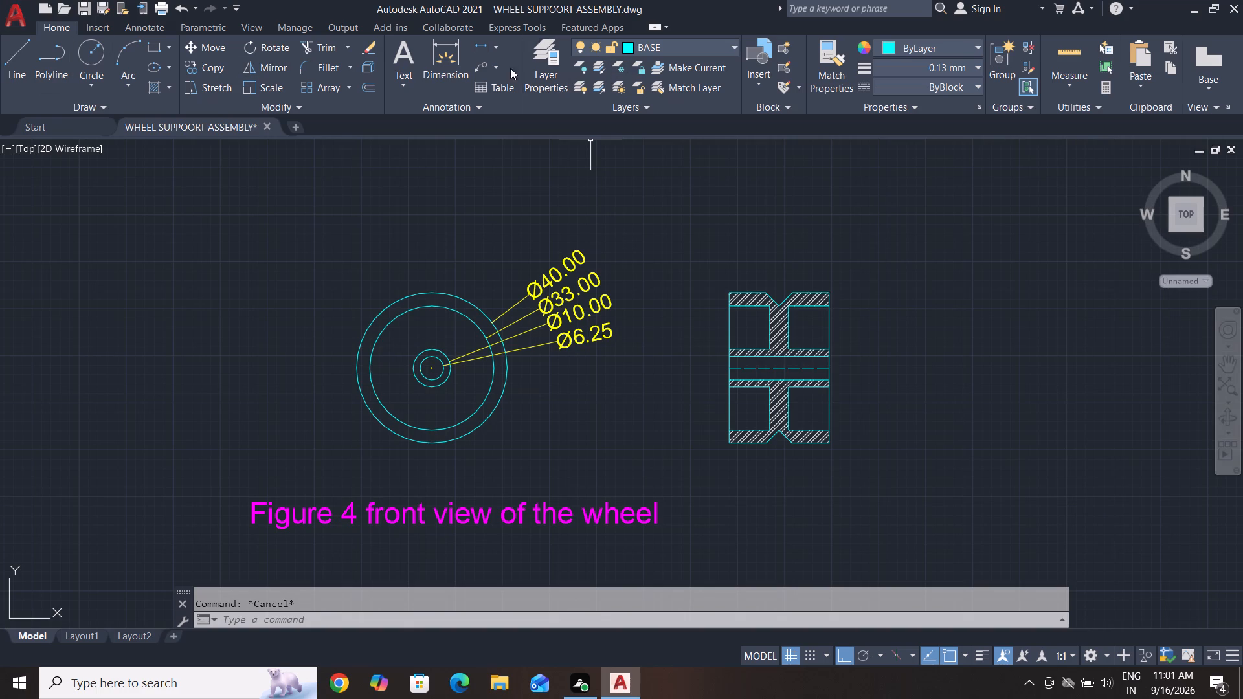
click(492, 45)
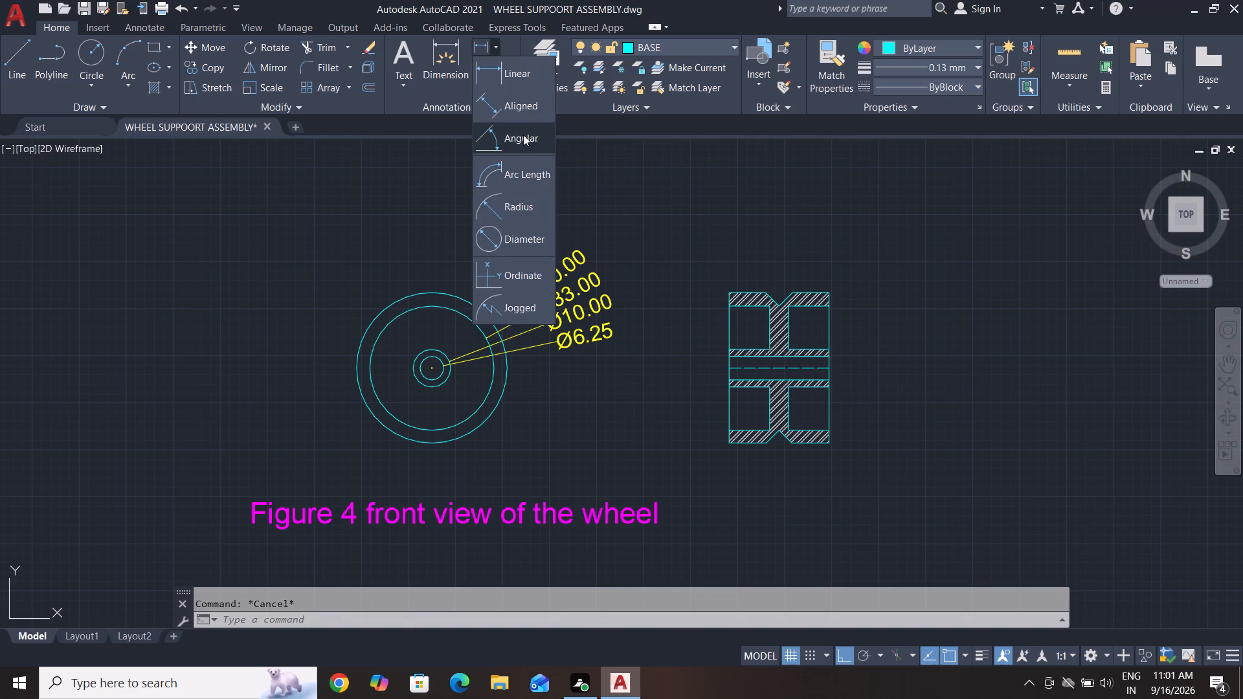
click(525, 145)
scroll(746, 402, up, 3)
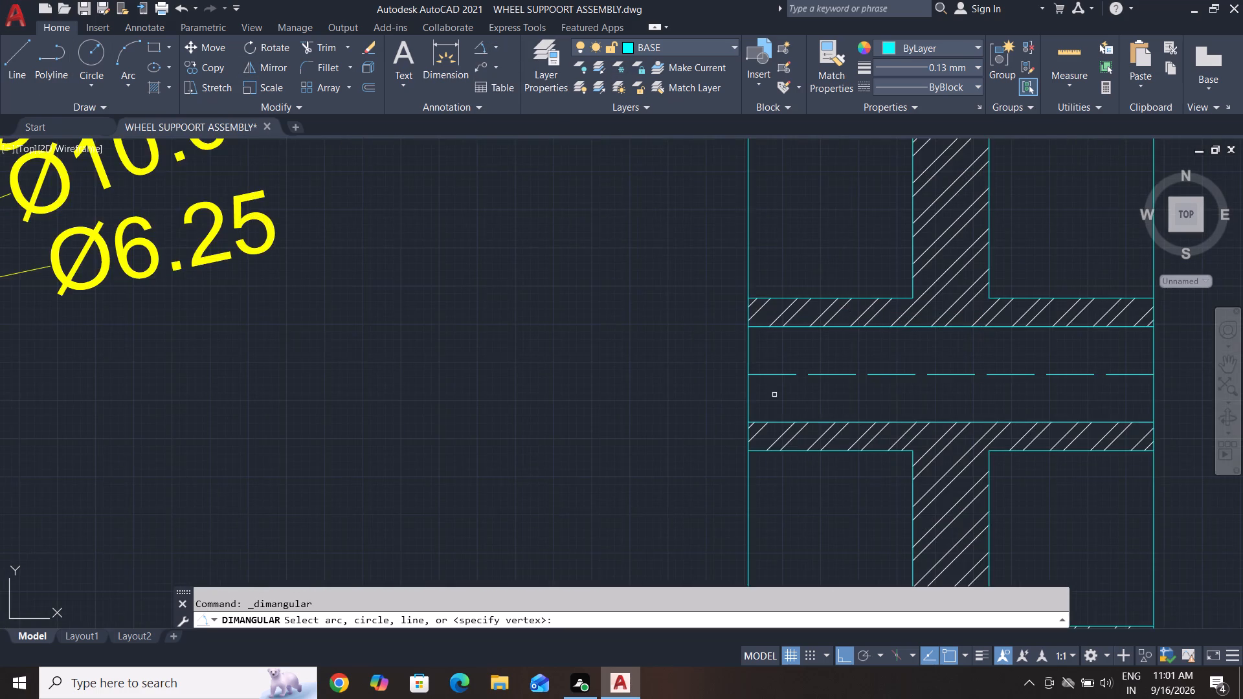
scroll(830, 432, down, 2)
middle_drag(848, 461, 742, 334)
scroll(767, 406, up, 1)
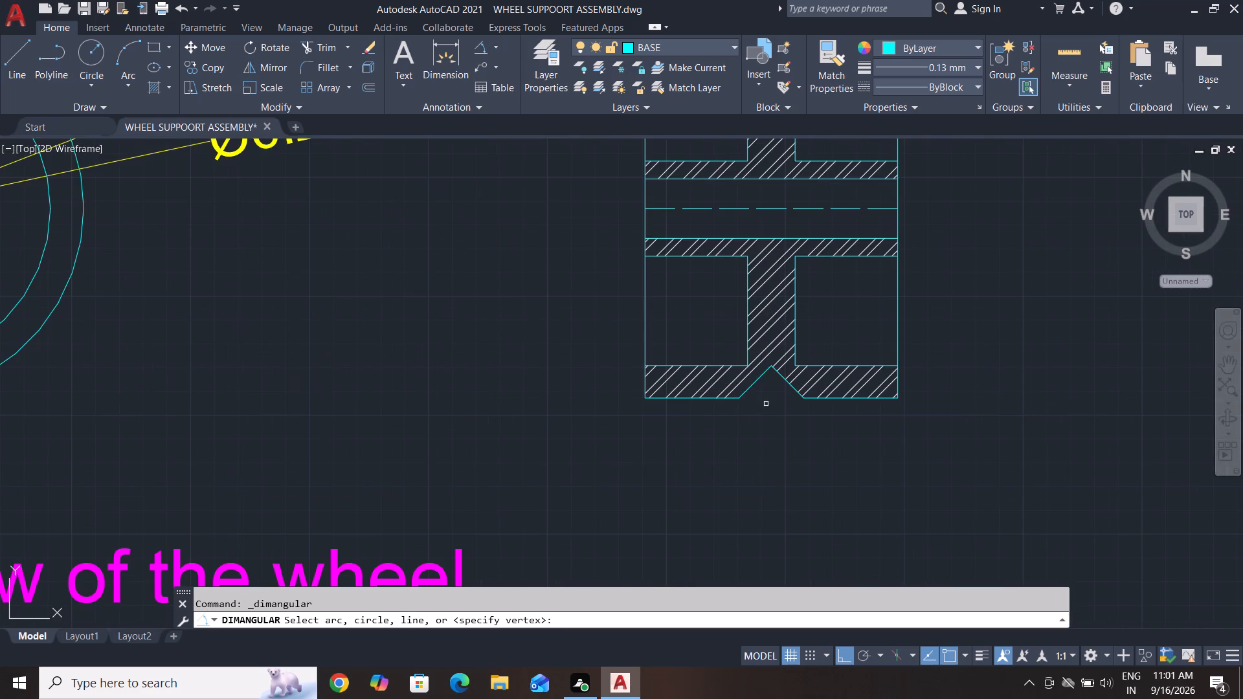
click(748, 392)
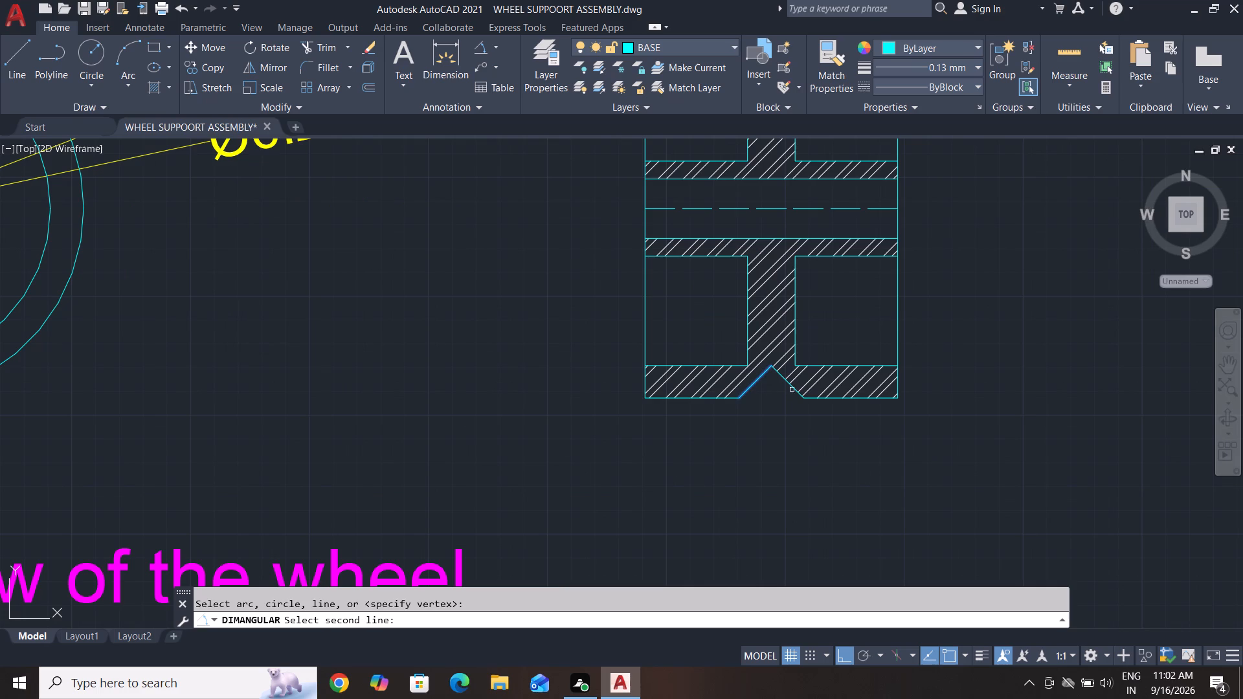
click(791, 387)
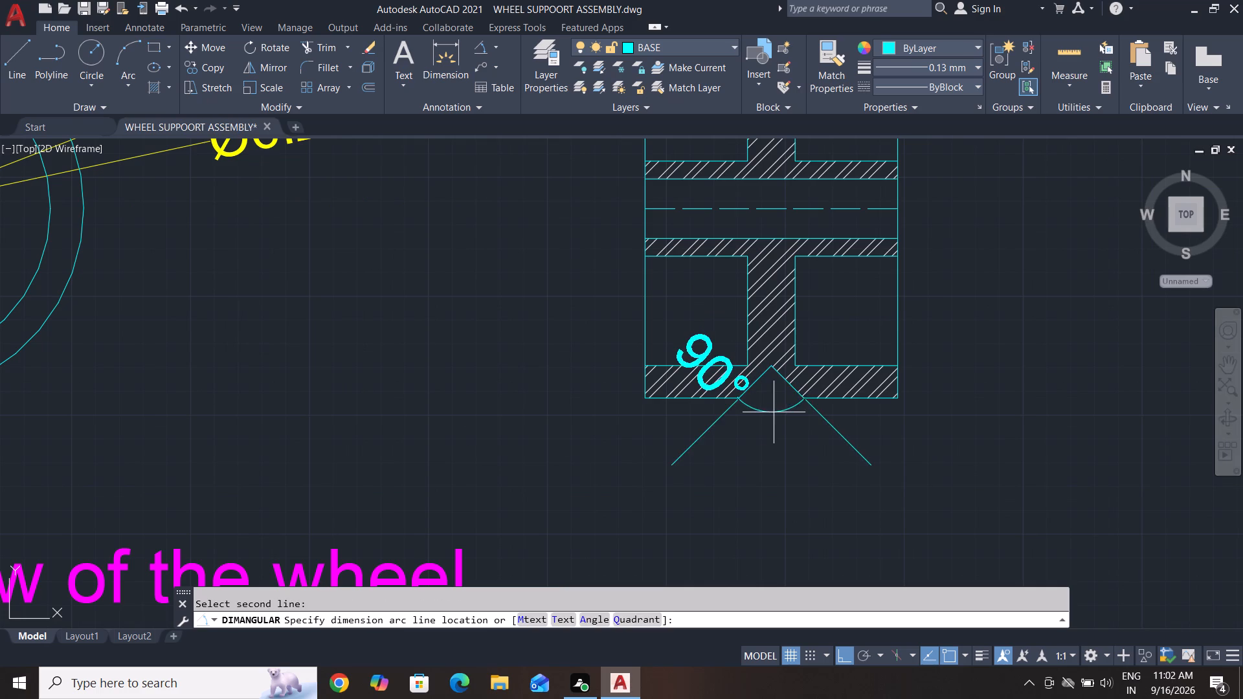
click(776, 406)
key(Escape)
key(Escape)
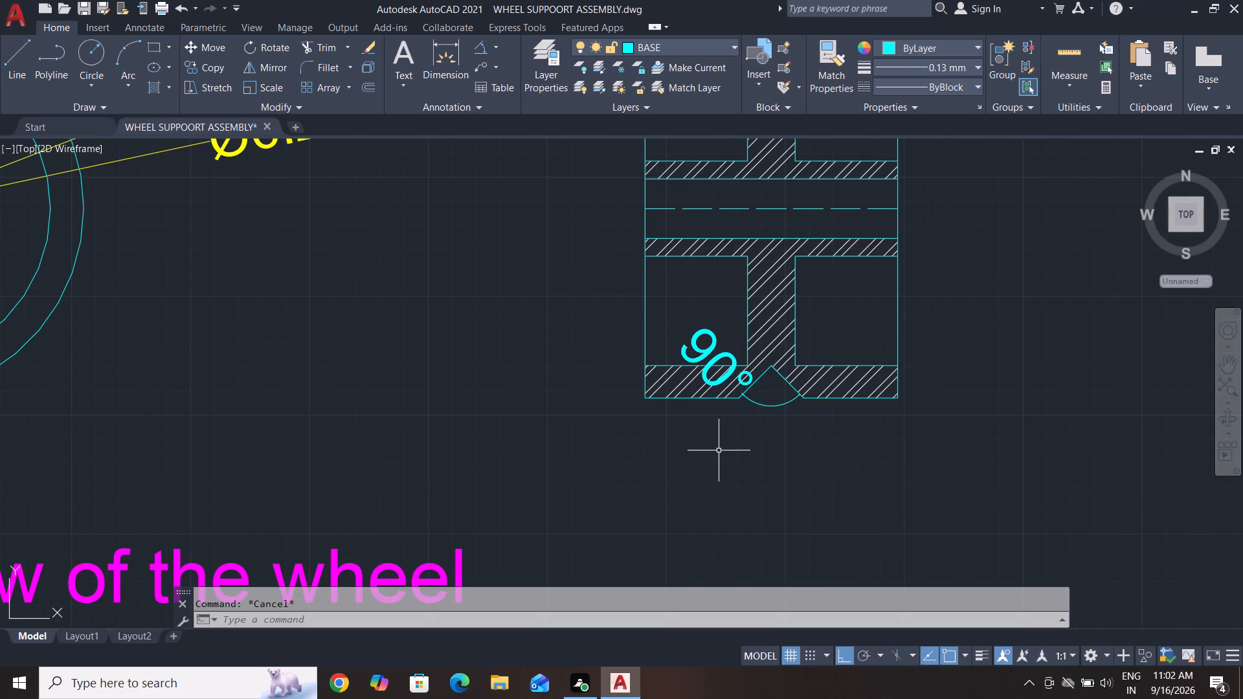
key(Escape)
key(Escape)
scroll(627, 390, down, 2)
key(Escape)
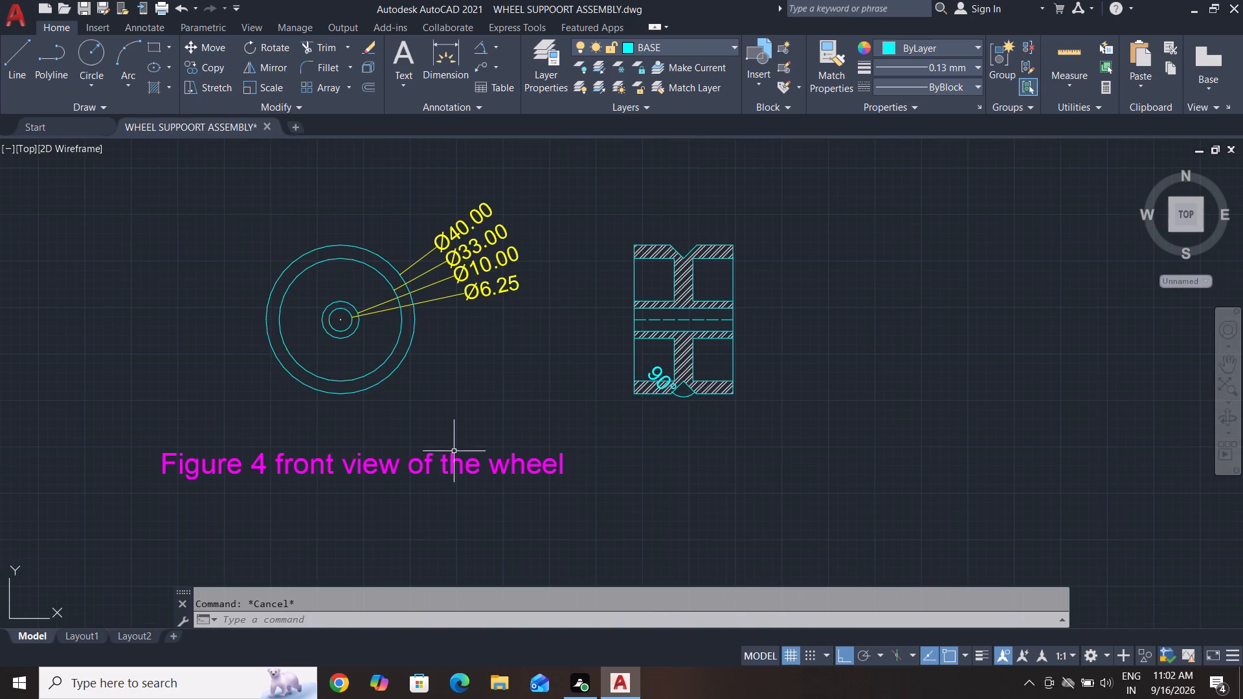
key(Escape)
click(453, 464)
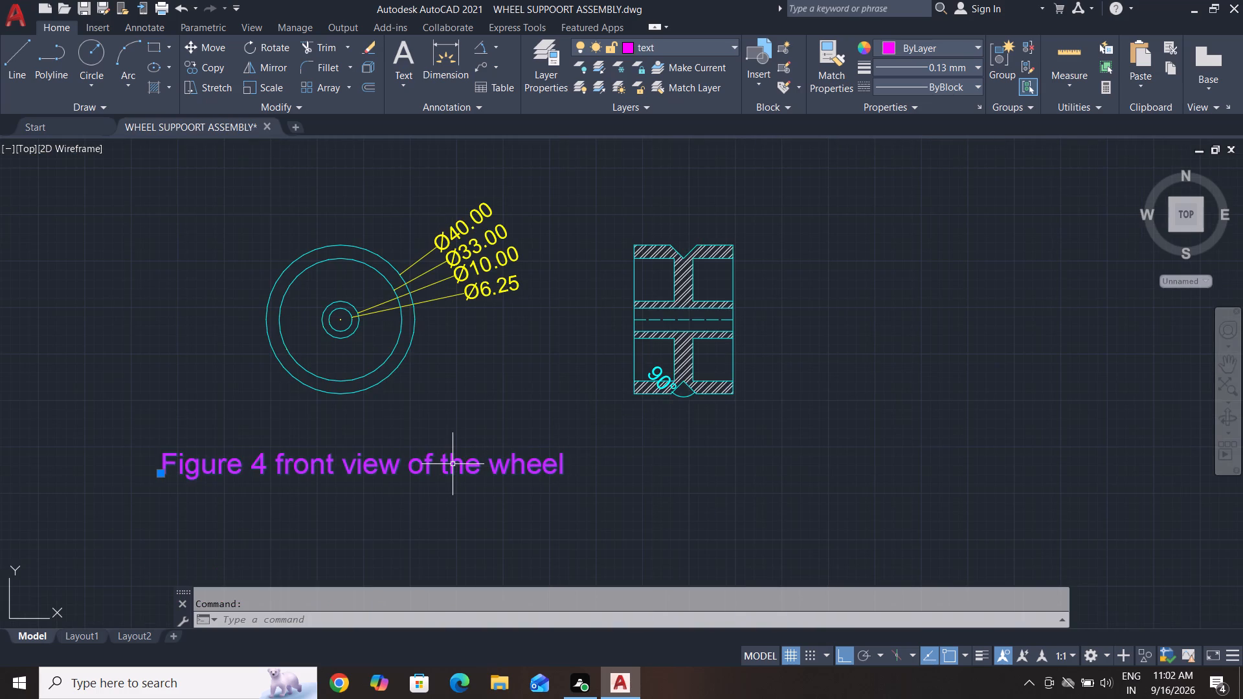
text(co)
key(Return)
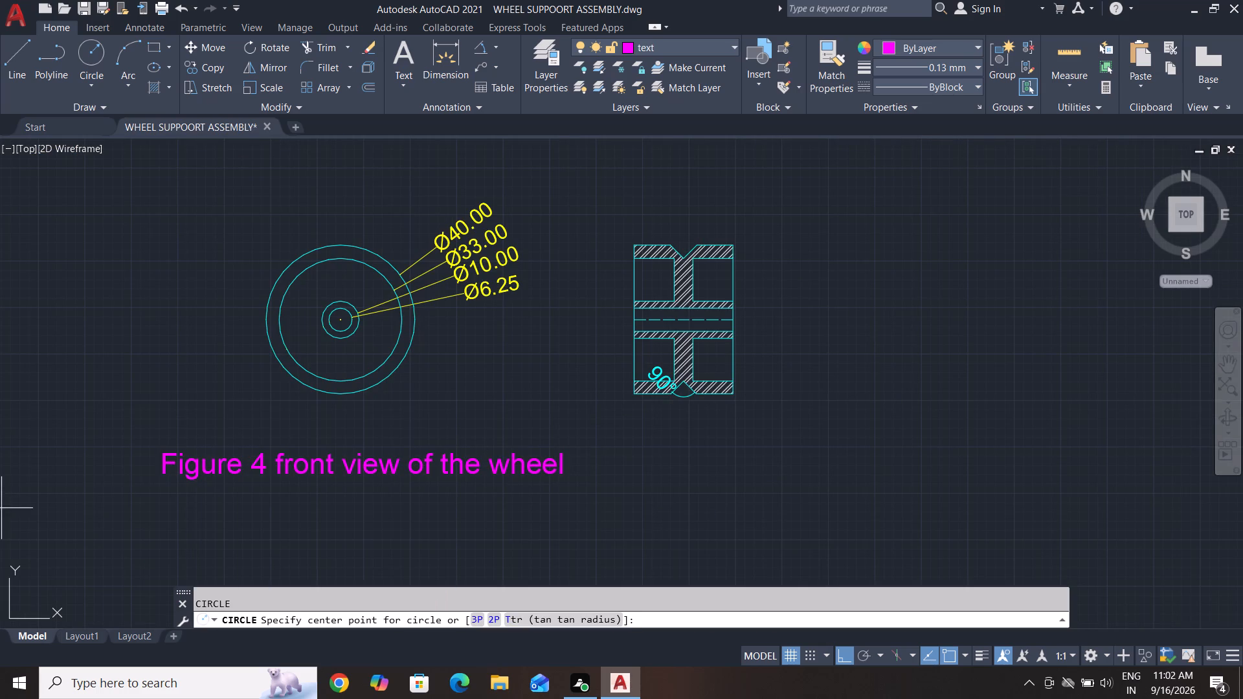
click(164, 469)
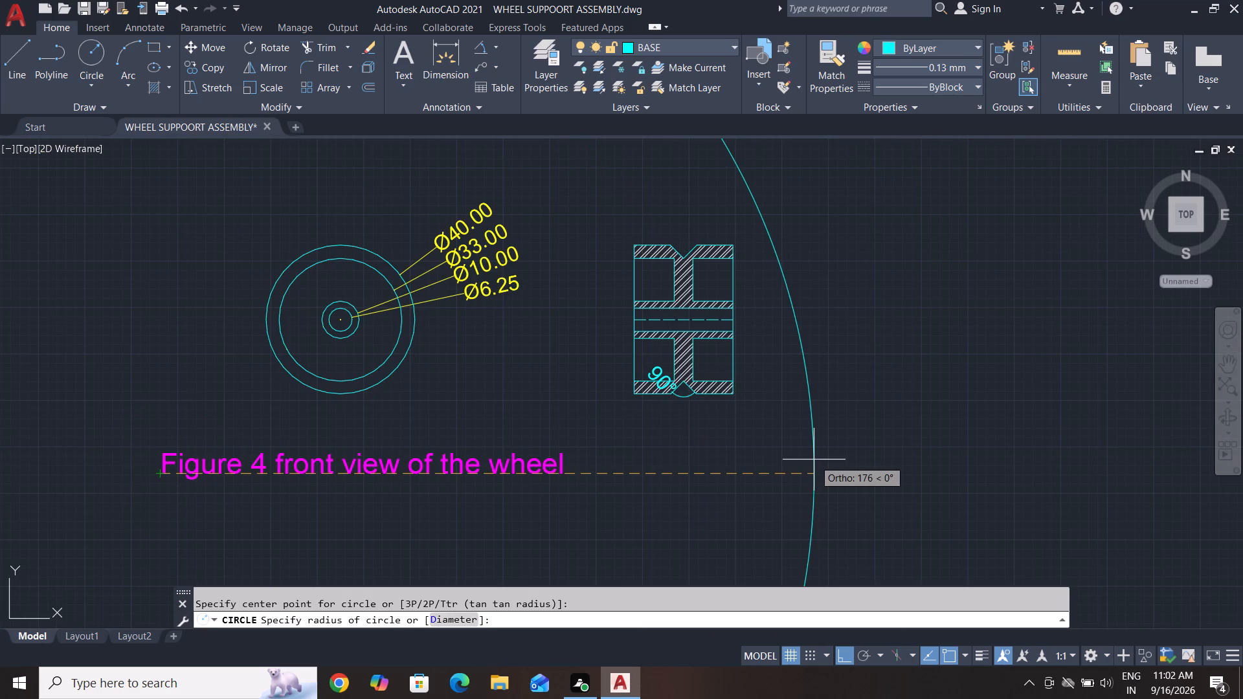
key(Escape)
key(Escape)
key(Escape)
Copy the caption "Figure 4 front view of the wheel" to below the wheel's section view, level with the original caption, with Ortho off.
click(561, 460)
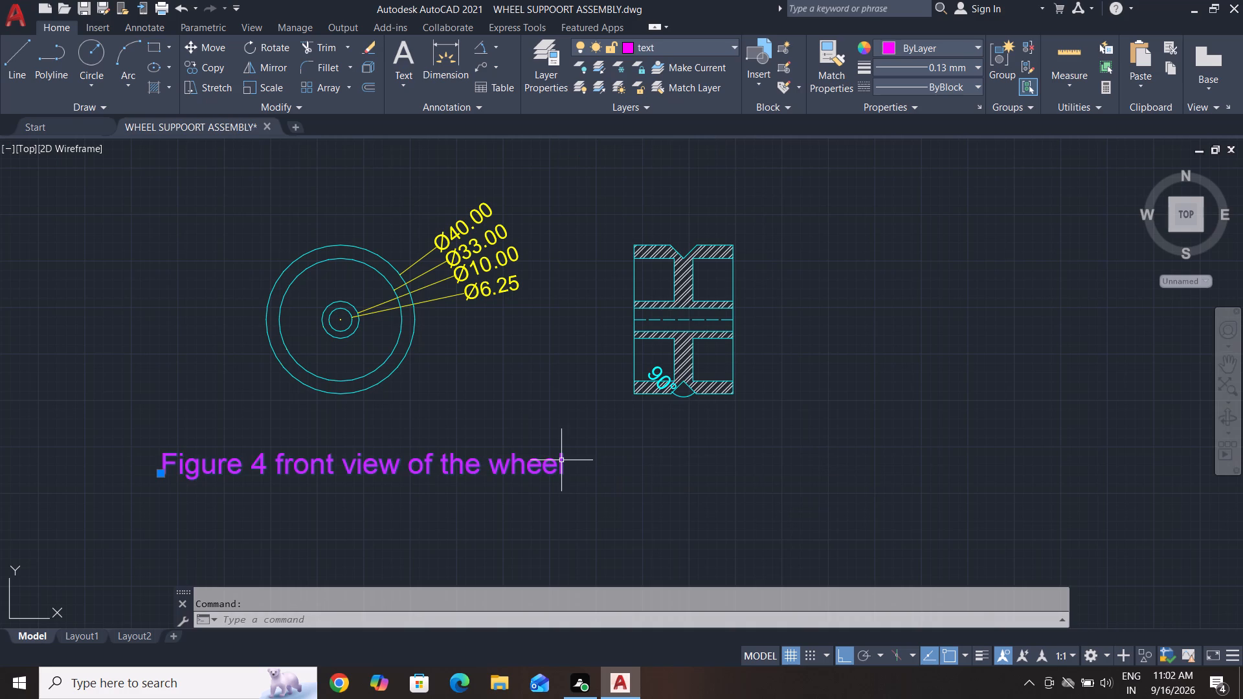
text(co)
key(Return)
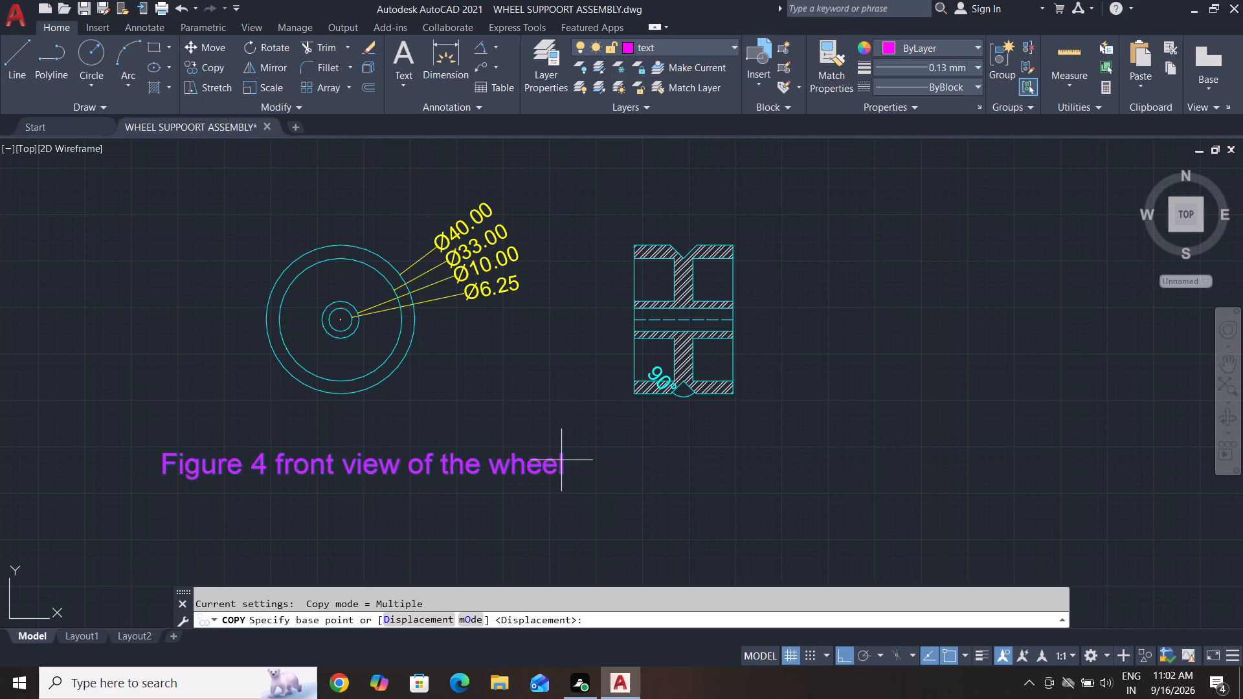
click(164, 472)
click(851, 660)
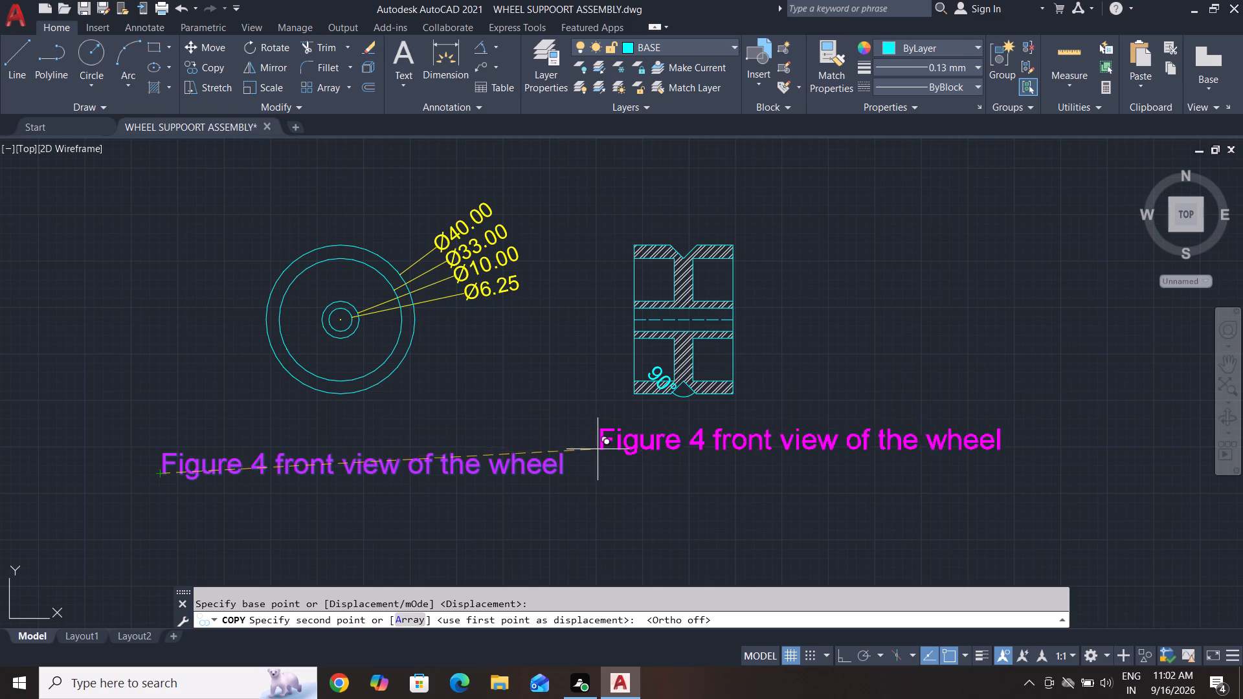
click(621, 472)
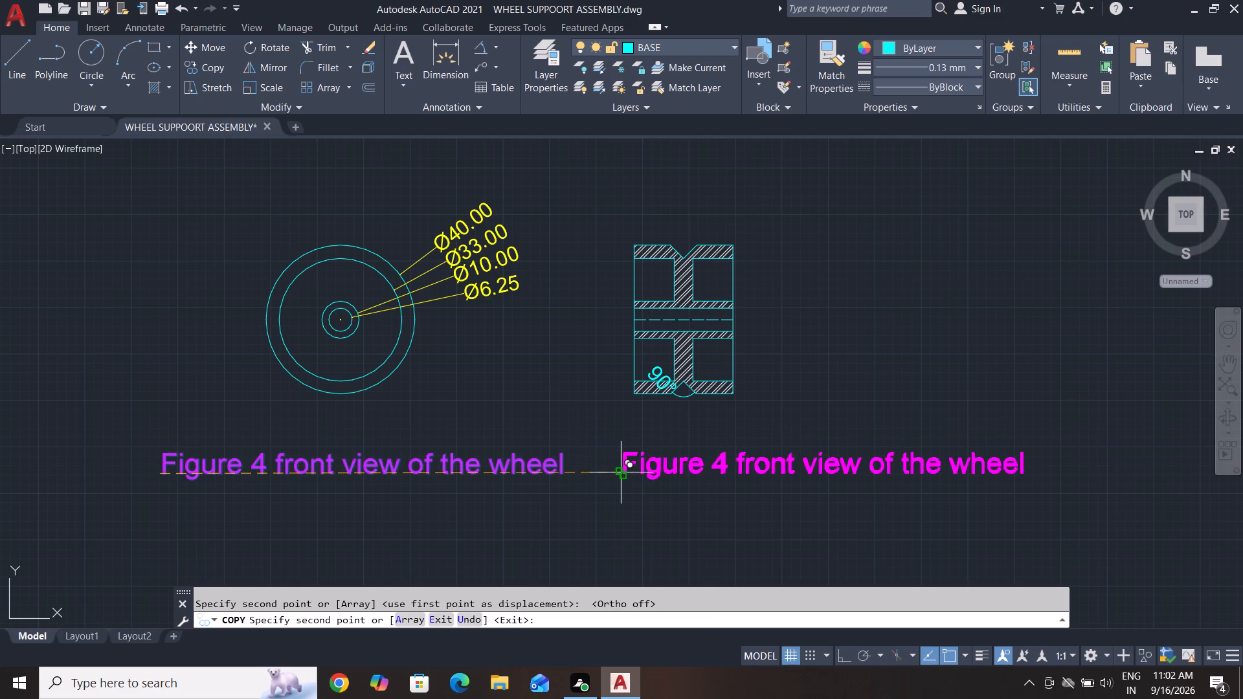
key(Escape)
key(Escape)
key(Escape)
key(Escape)
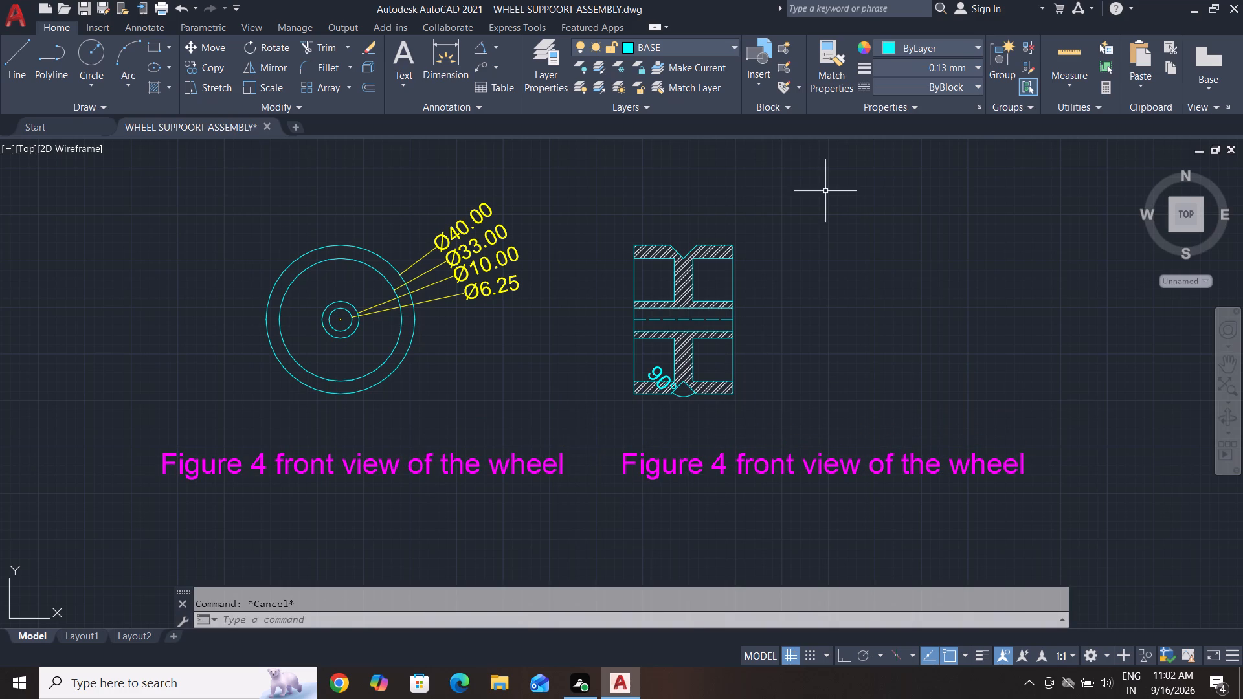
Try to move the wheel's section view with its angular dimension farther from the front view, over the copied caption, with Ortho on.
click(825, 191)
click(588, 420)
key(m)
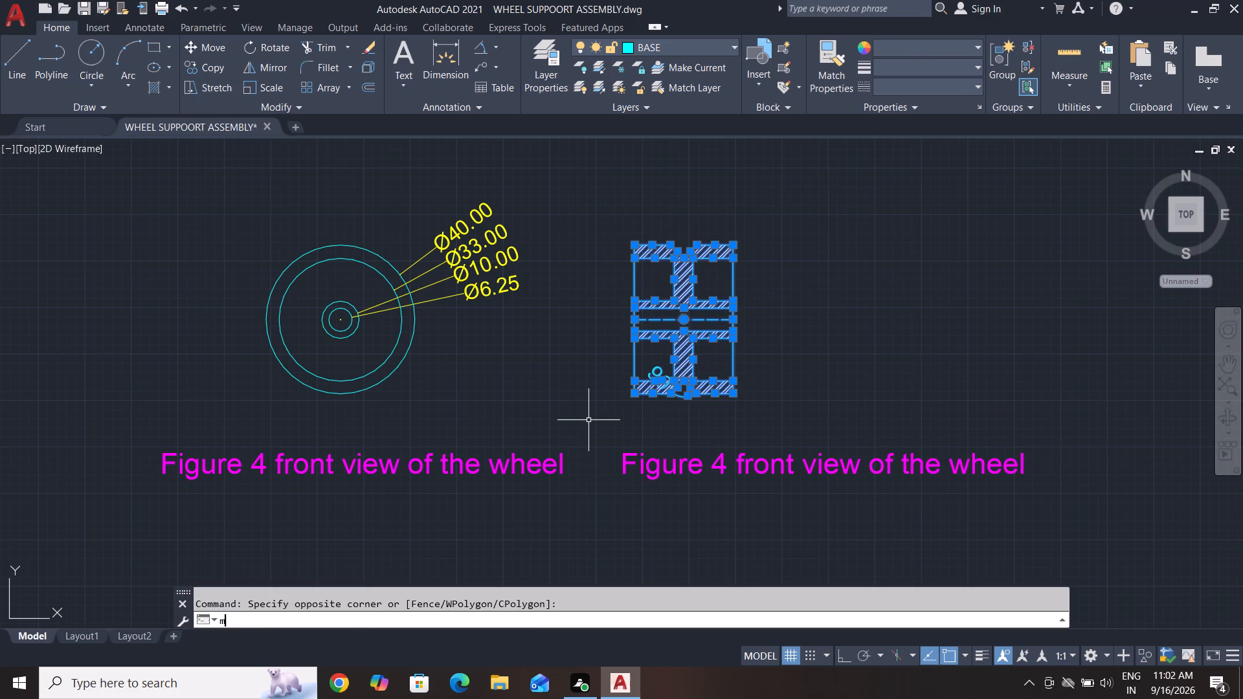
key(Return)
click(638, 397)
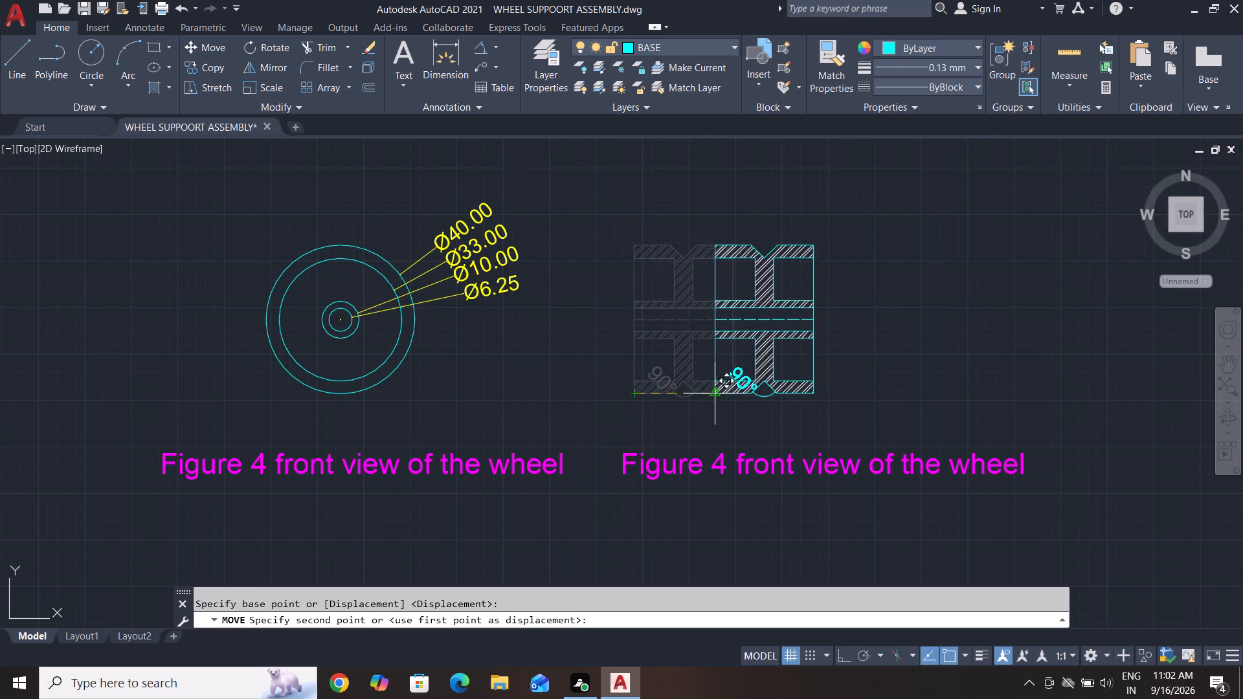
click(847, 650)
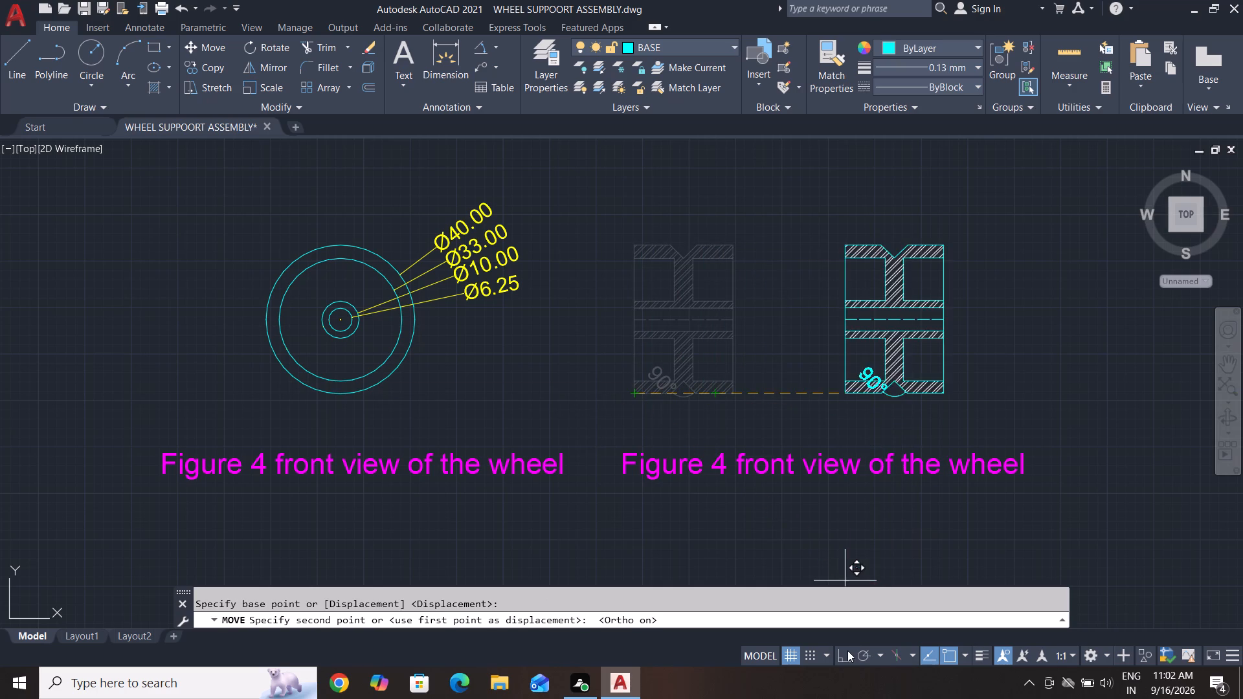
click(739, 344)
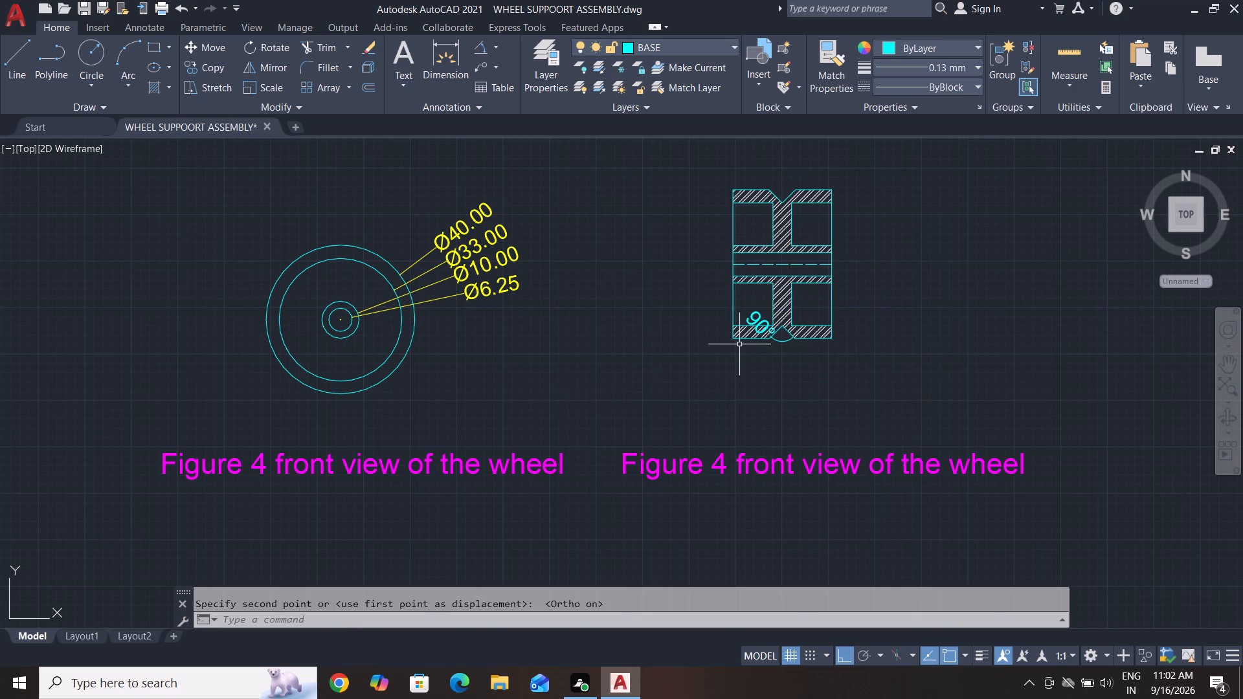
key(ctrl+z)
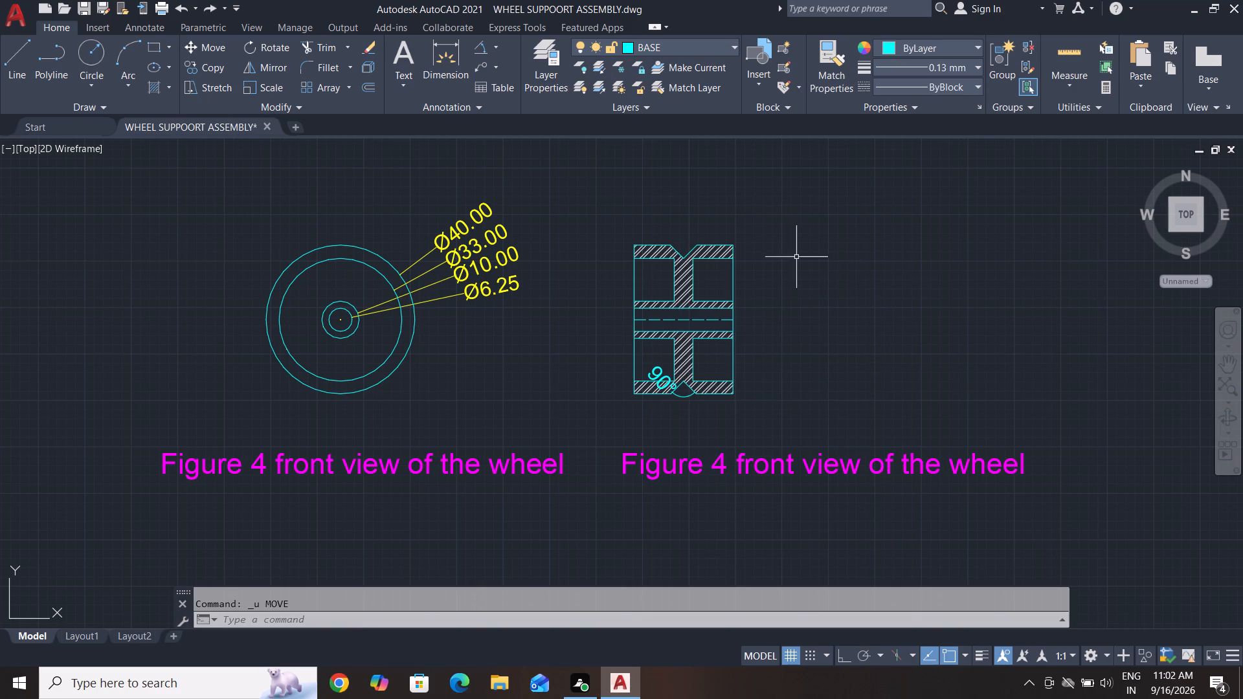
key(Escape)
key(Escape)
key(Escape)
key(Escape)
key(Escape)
Move the wheel's section view with its angular dimension horizontally away from the front view, above the copied caption, with Ortho on.
click(805, 196)
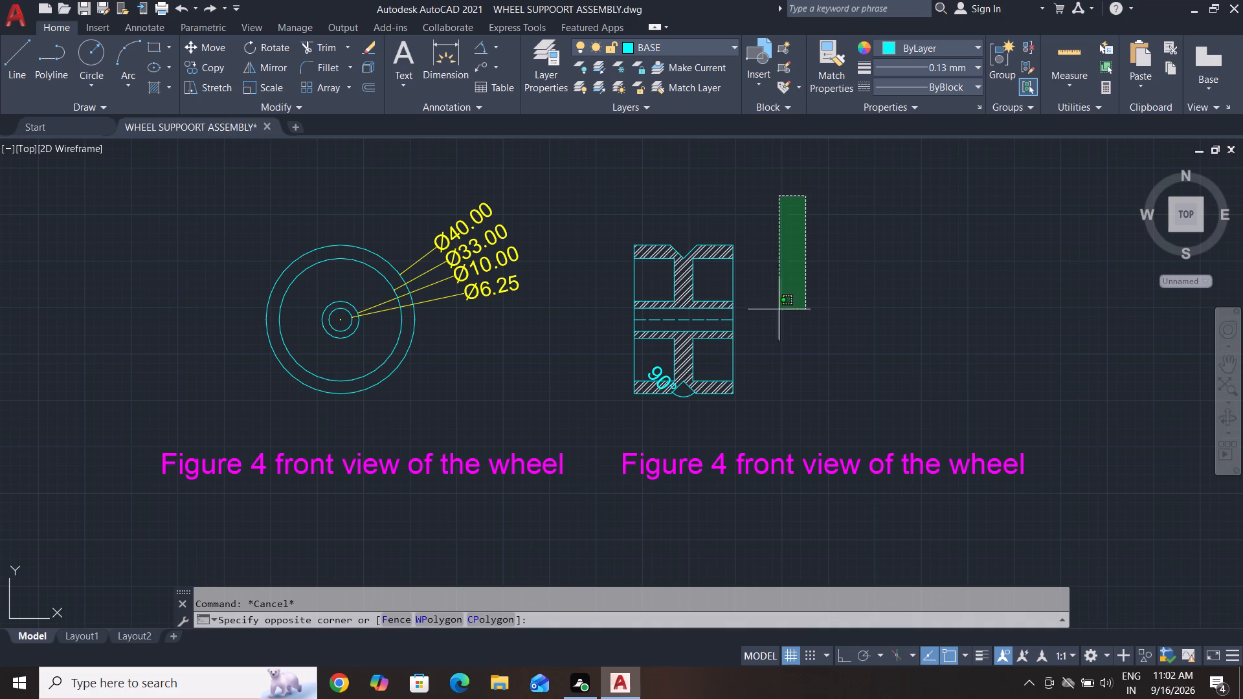
click(604, 427)
key(m)
key(Return)
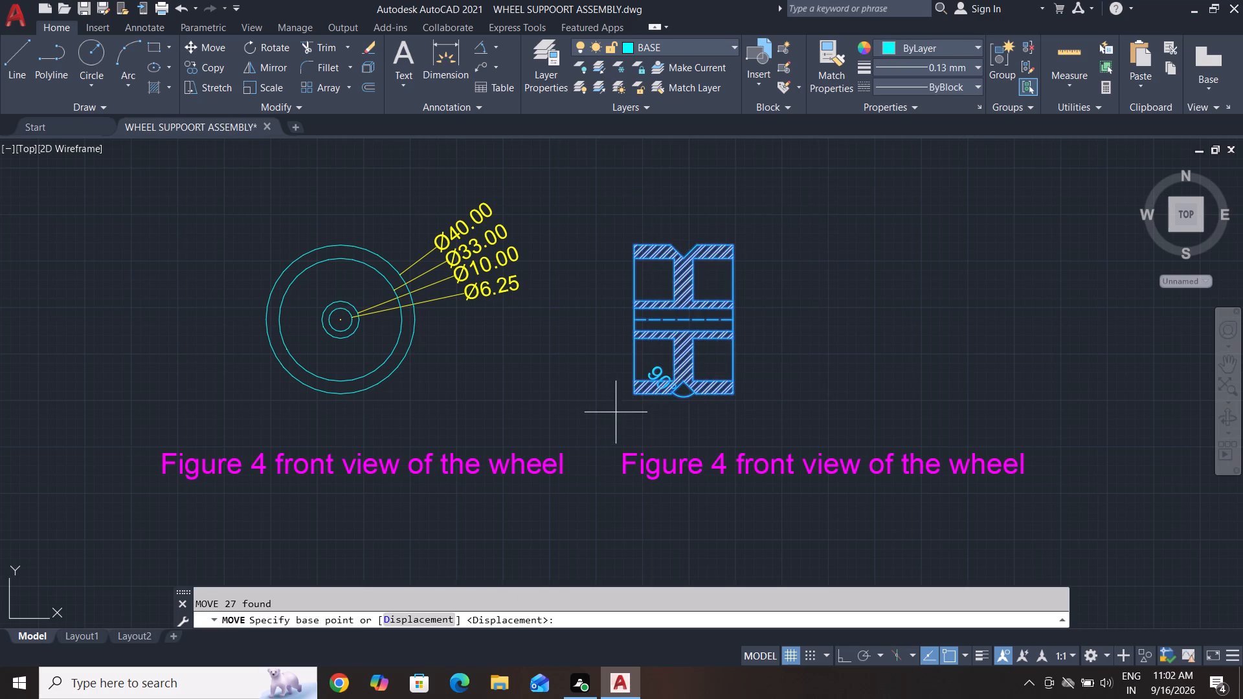
click(637, 394)
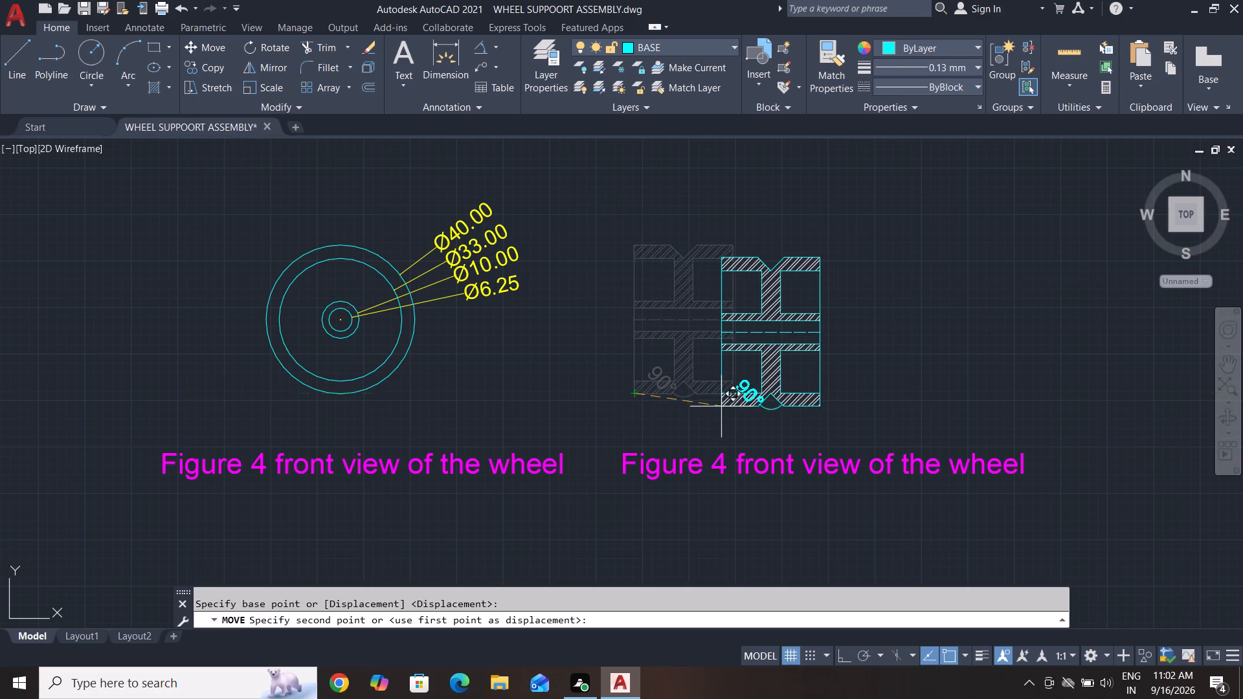
click(845, 658)
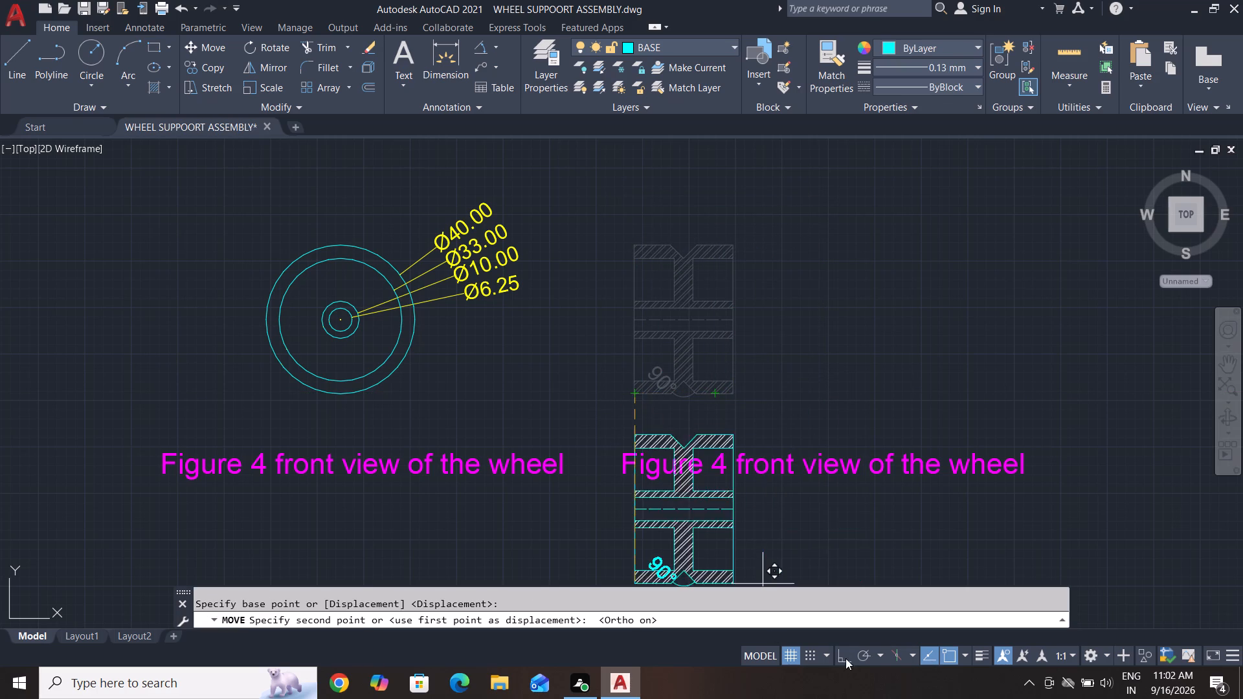
click(732, 383)
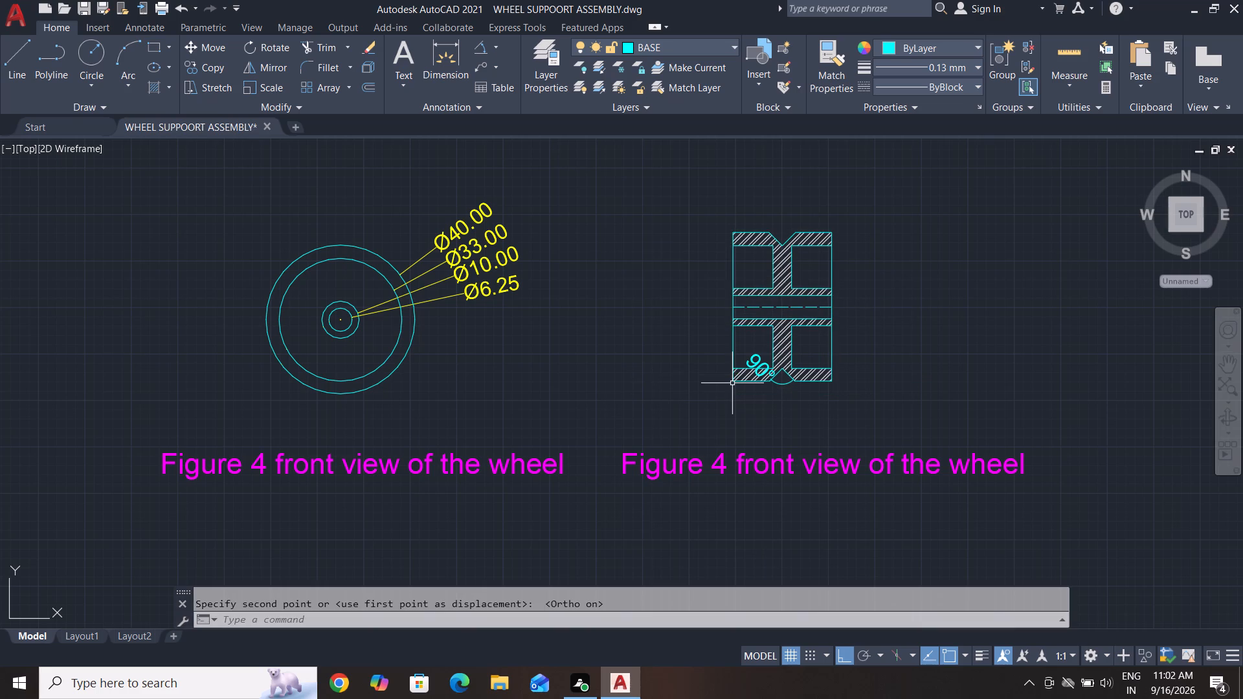
key(Escape)
key(Escape)
key(Escape)
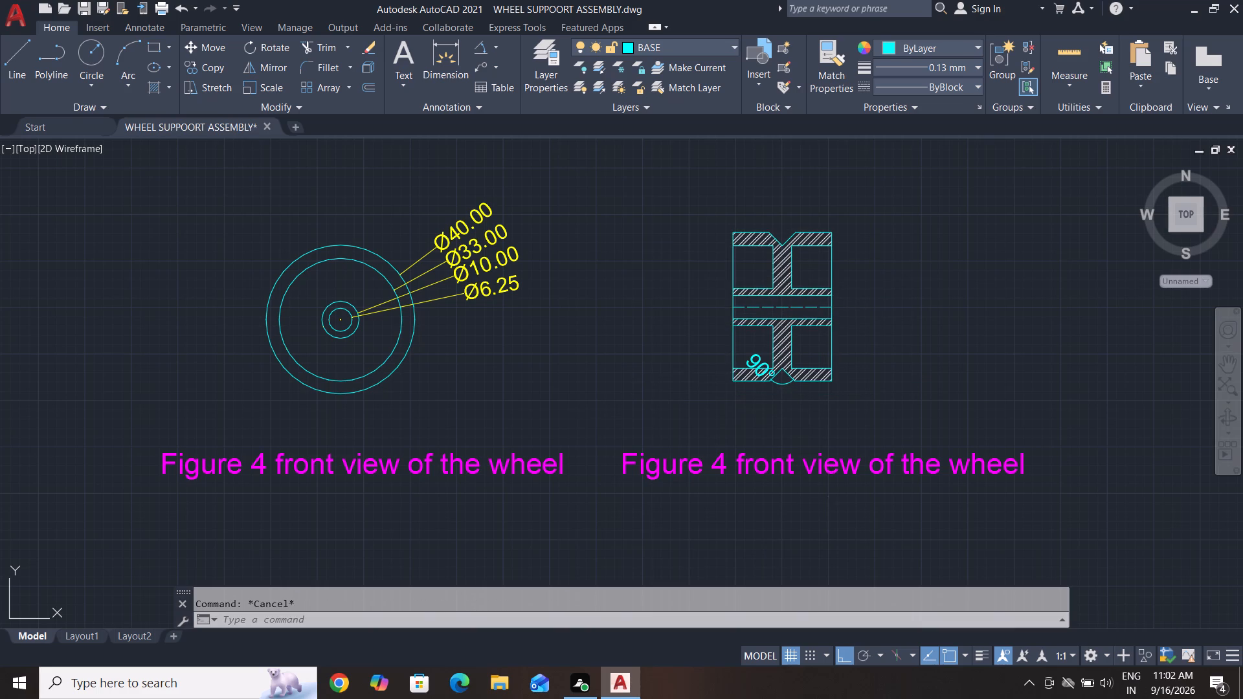
key(Escape)
key(Escape)
key(Escape)
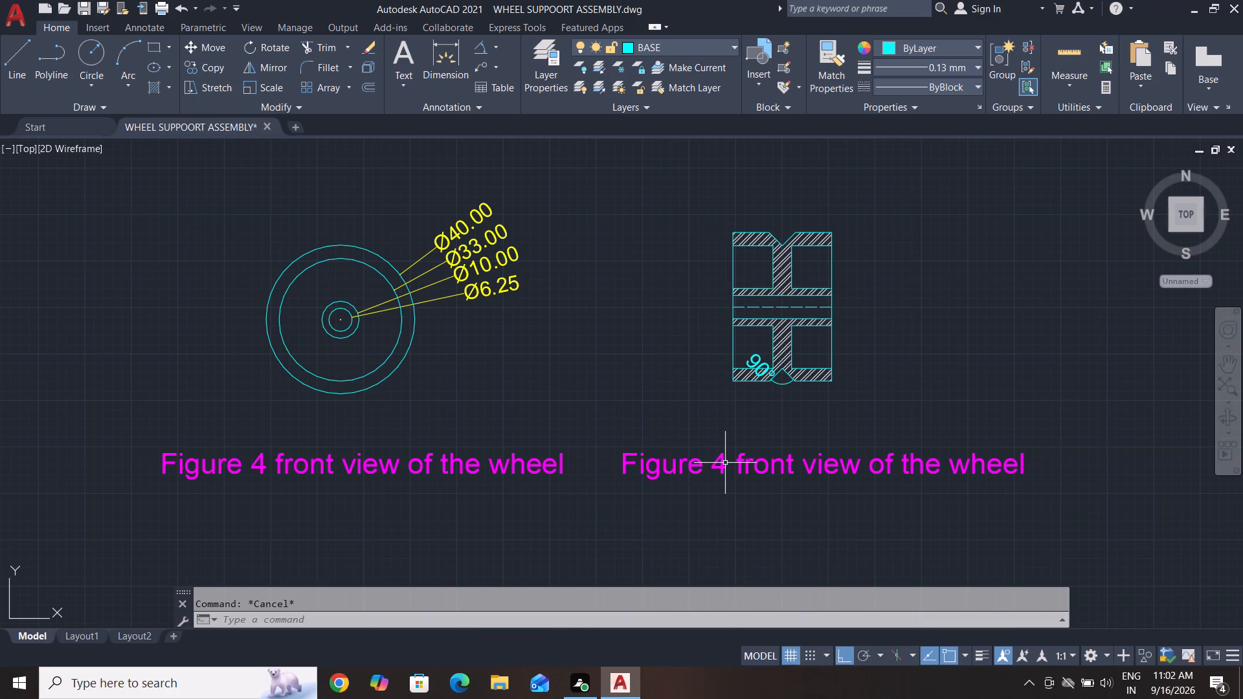
Edit the copied caption below the wheel's section view to read "Figure 5 sectioned side view of the wheel".
double_click(724, 463)
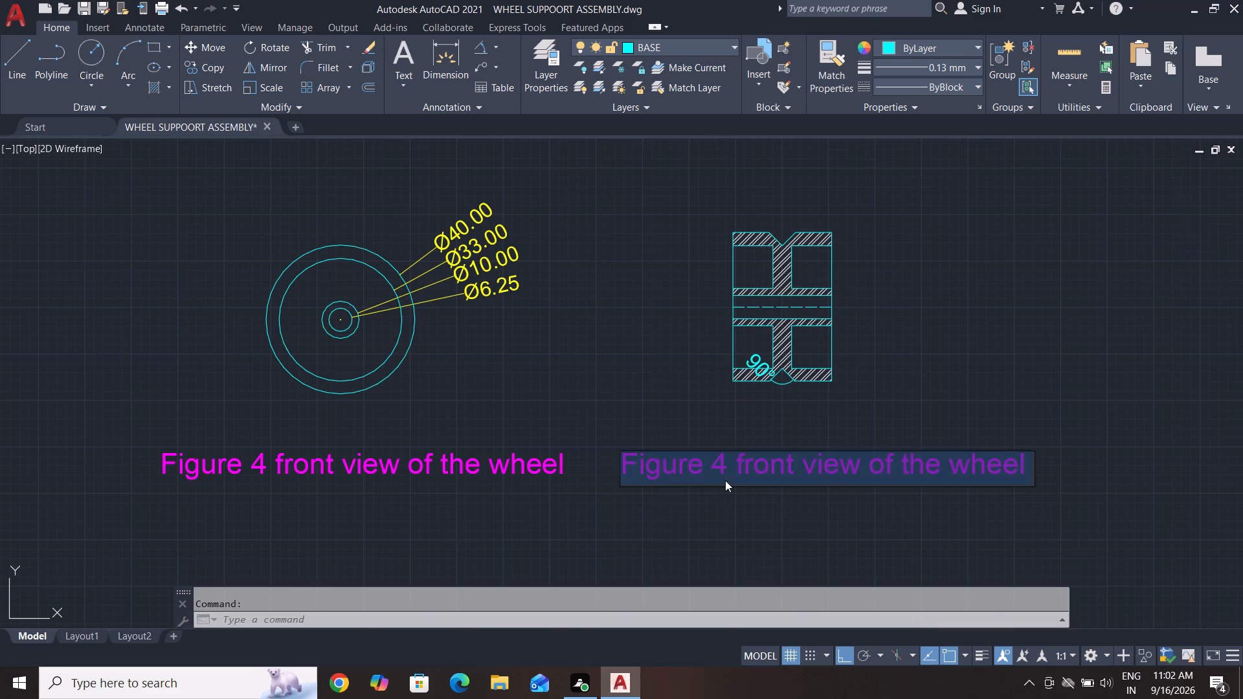
click(722, 471)
key(BackSpace)
key(5)
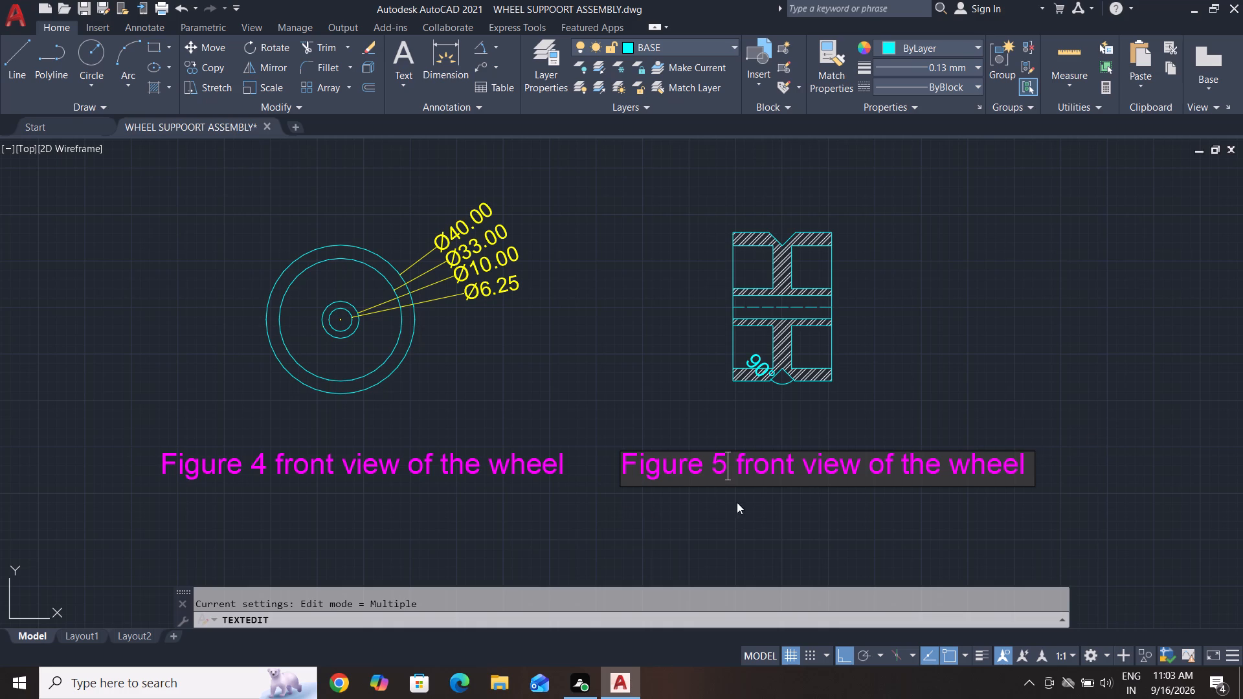
click(798, 472)
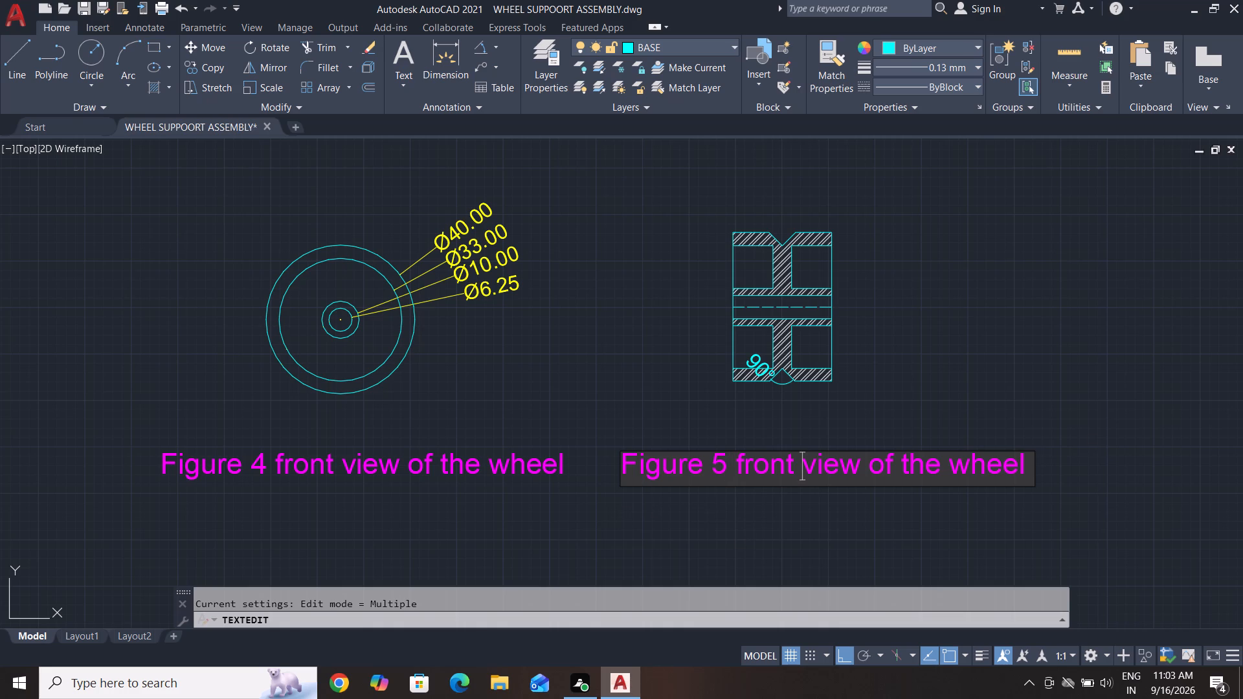
click(790, 472)
click(797, 474)
key(BackSpace)
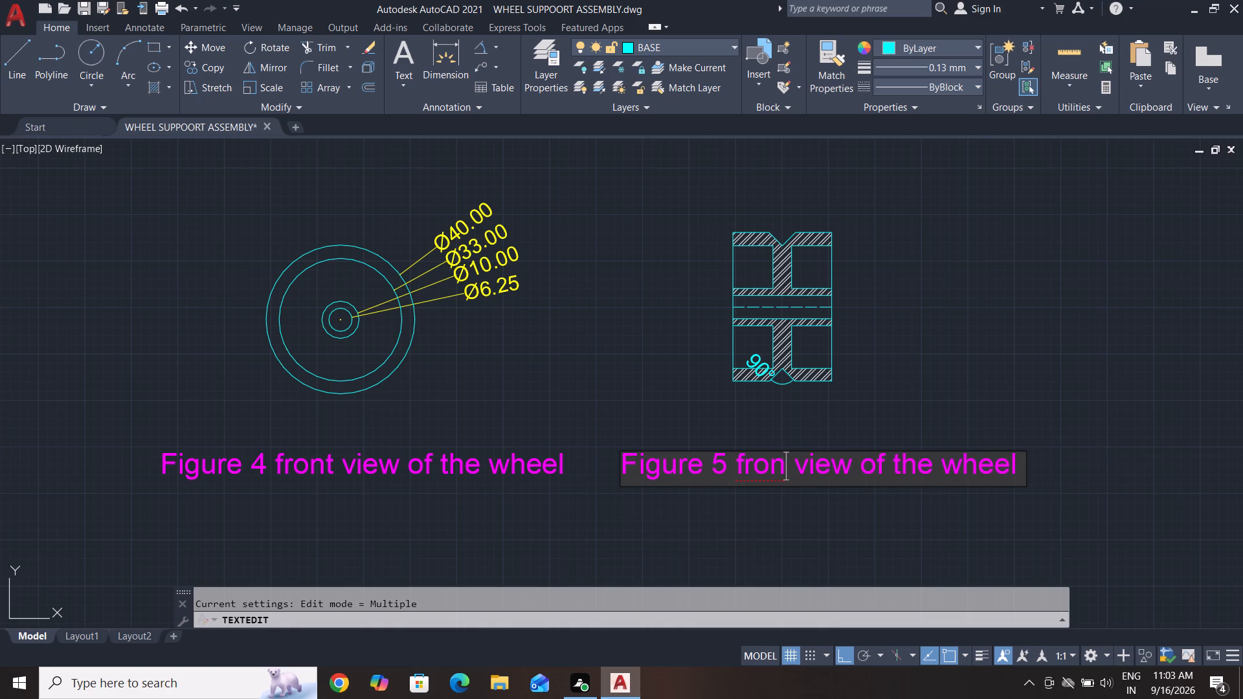
key(BackSpace)
key(BackSpace)
key(BackSpace)
key(BackSpace)
key(s)
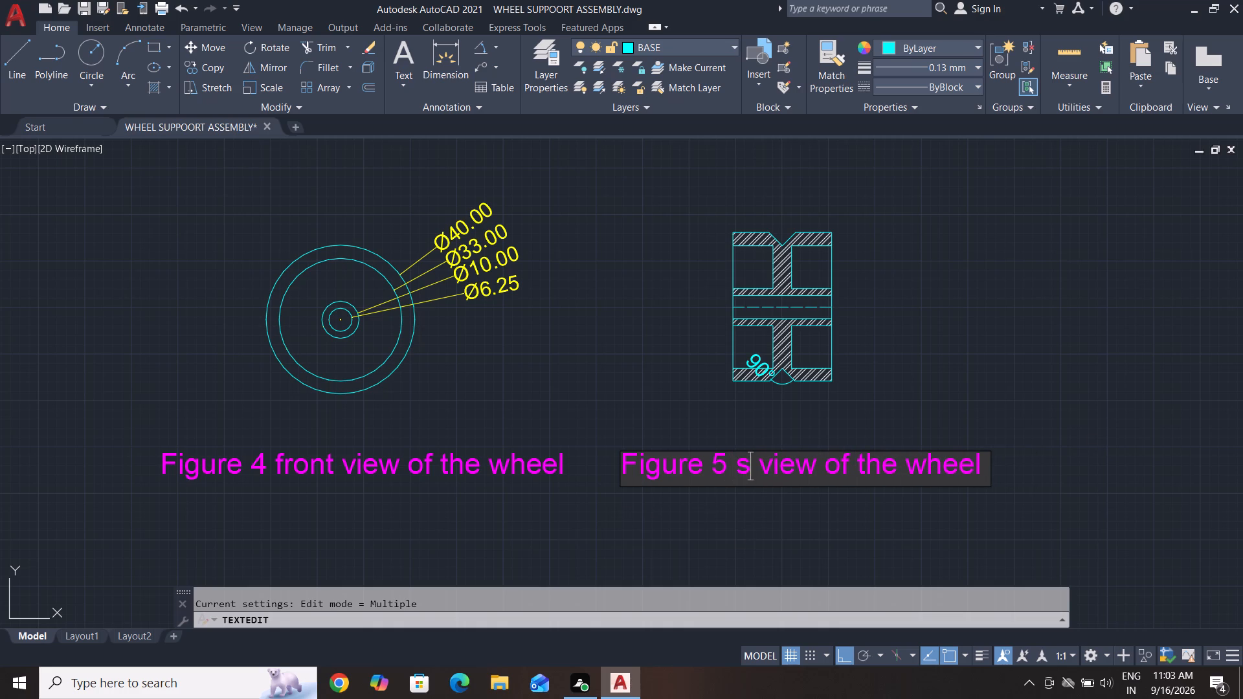
key(e)
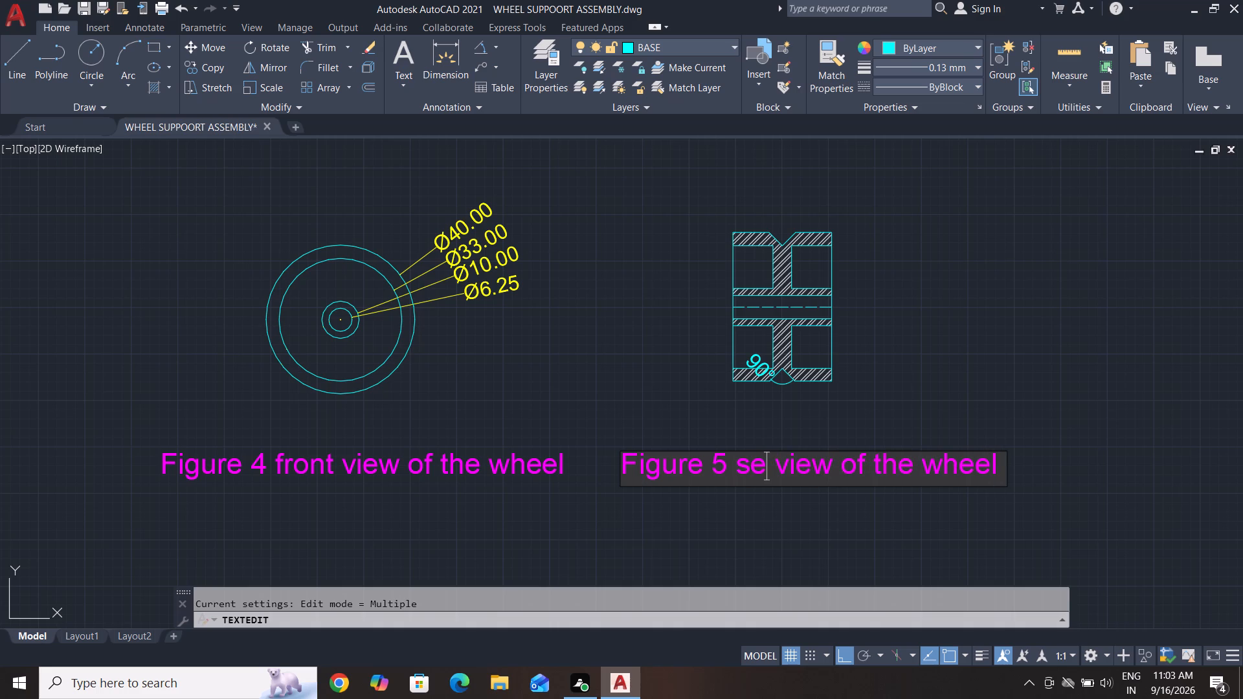
text(ct)
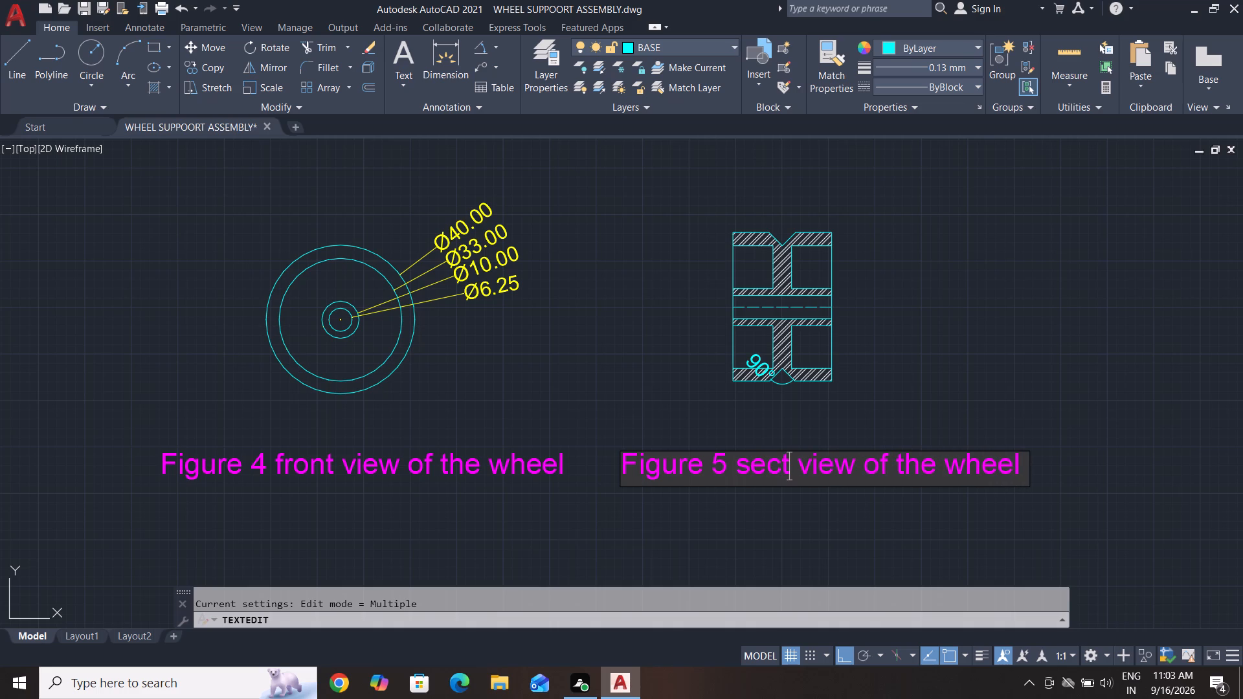
key(i)
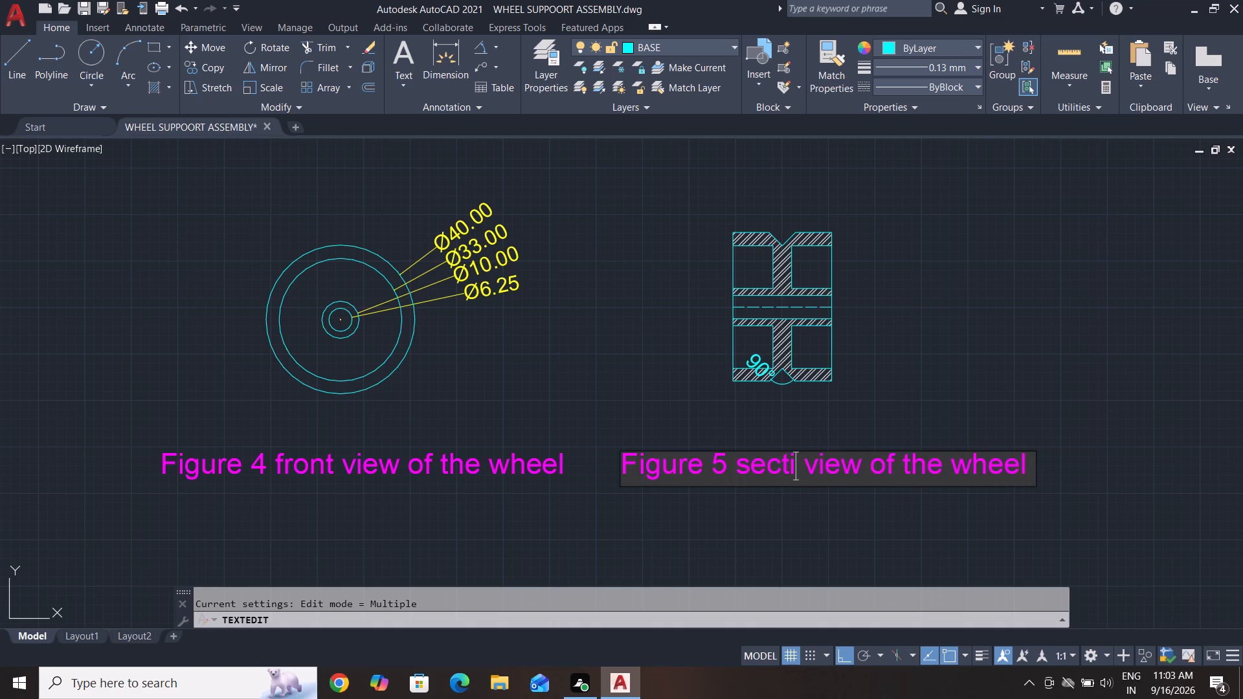
text(oned)
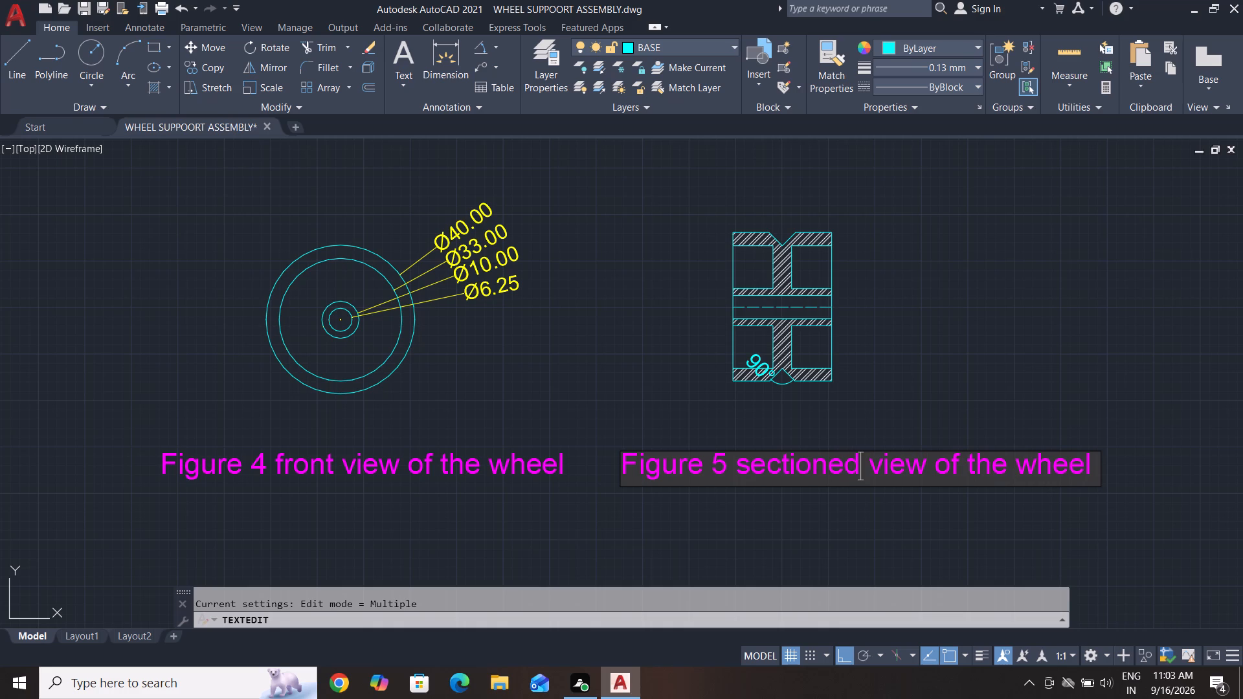
key(space)
text(side)
key(space)
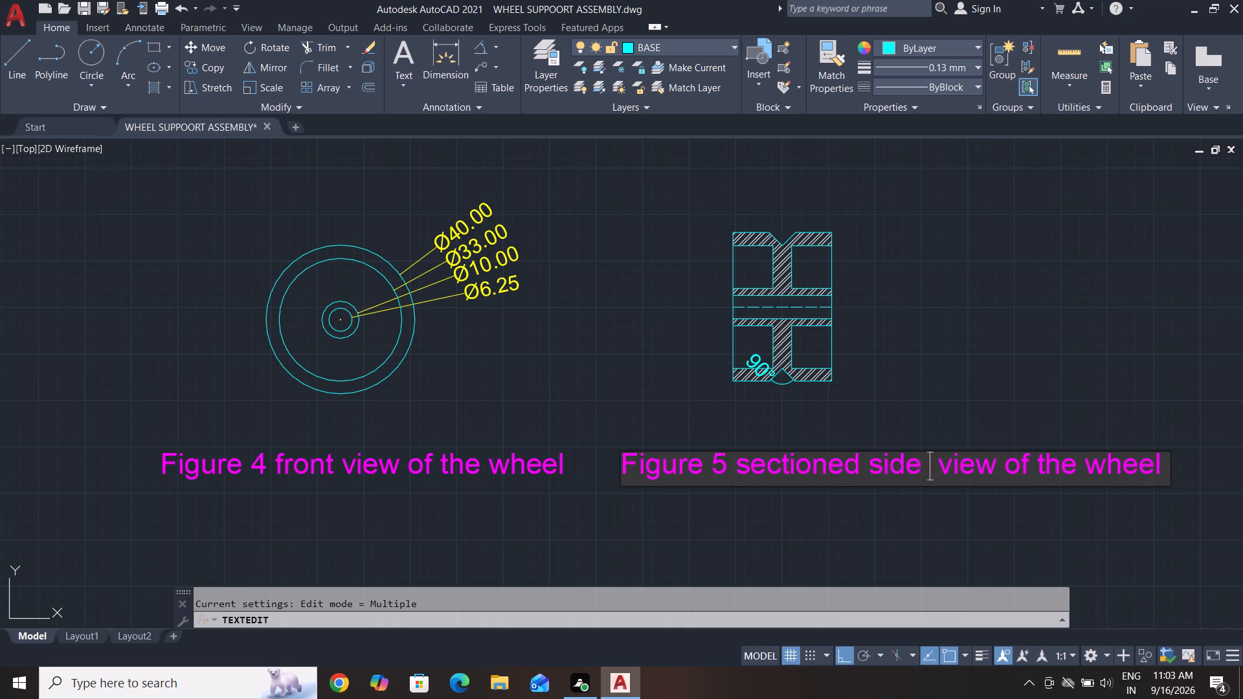
key(BackSpace)
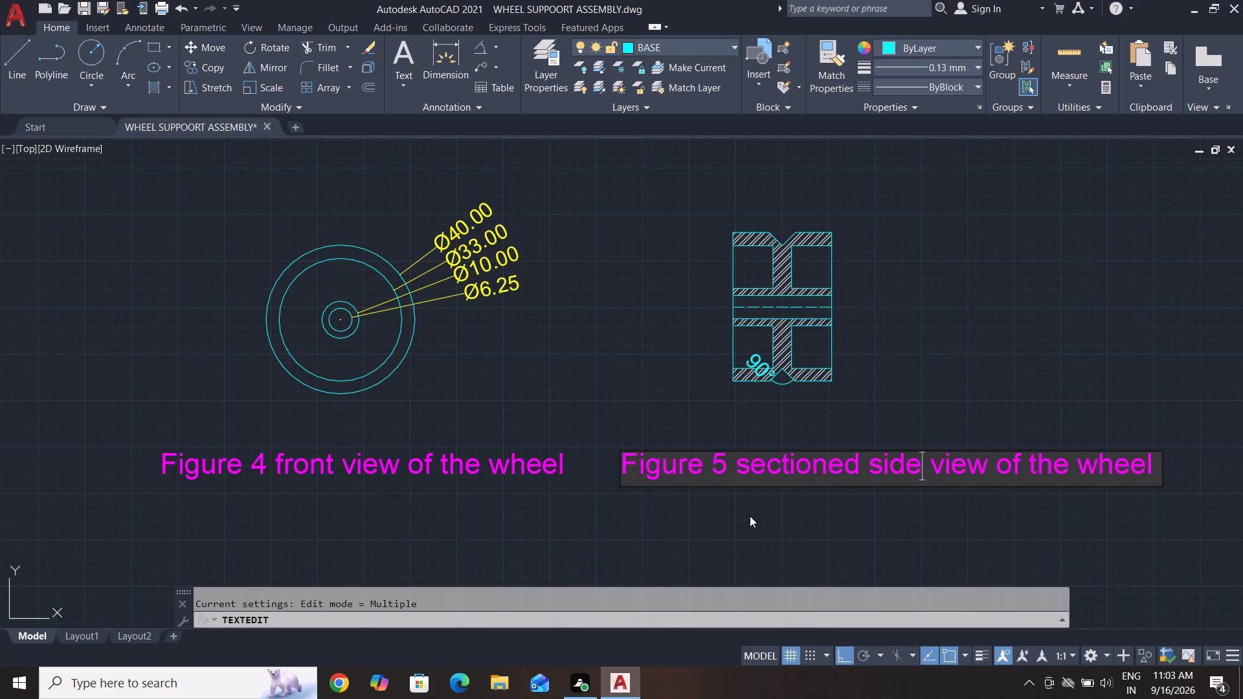
click(777, 529)
key(Escape)
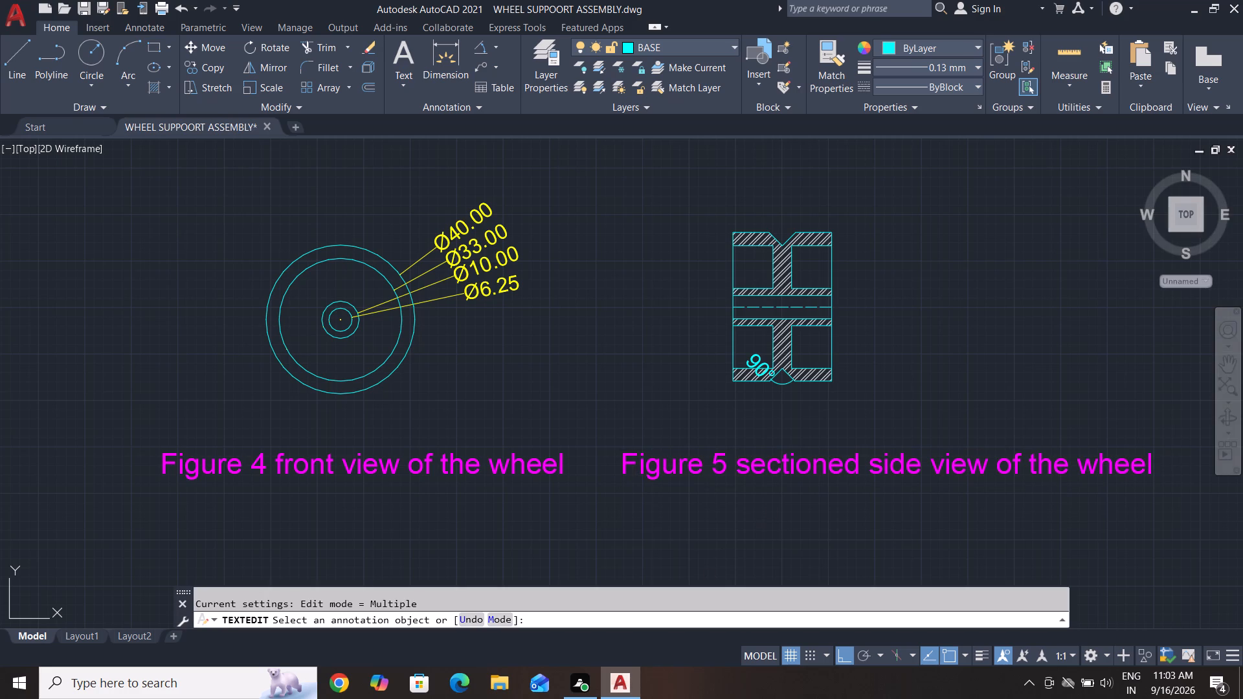
key(Escape)
key(Escape)
Move the wheel's section view with its angular dimension horizontally by its own width, farther from the front view.
click(959, 150)
click(683, 409)
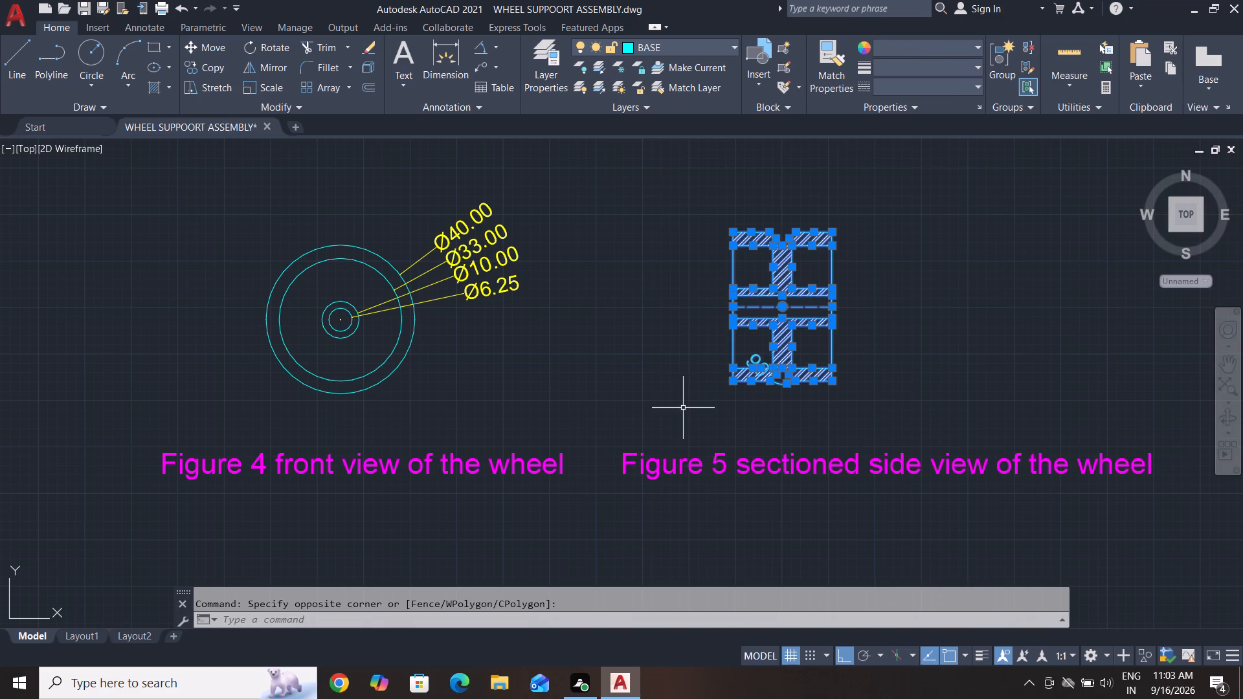
key(m)
key(Return)
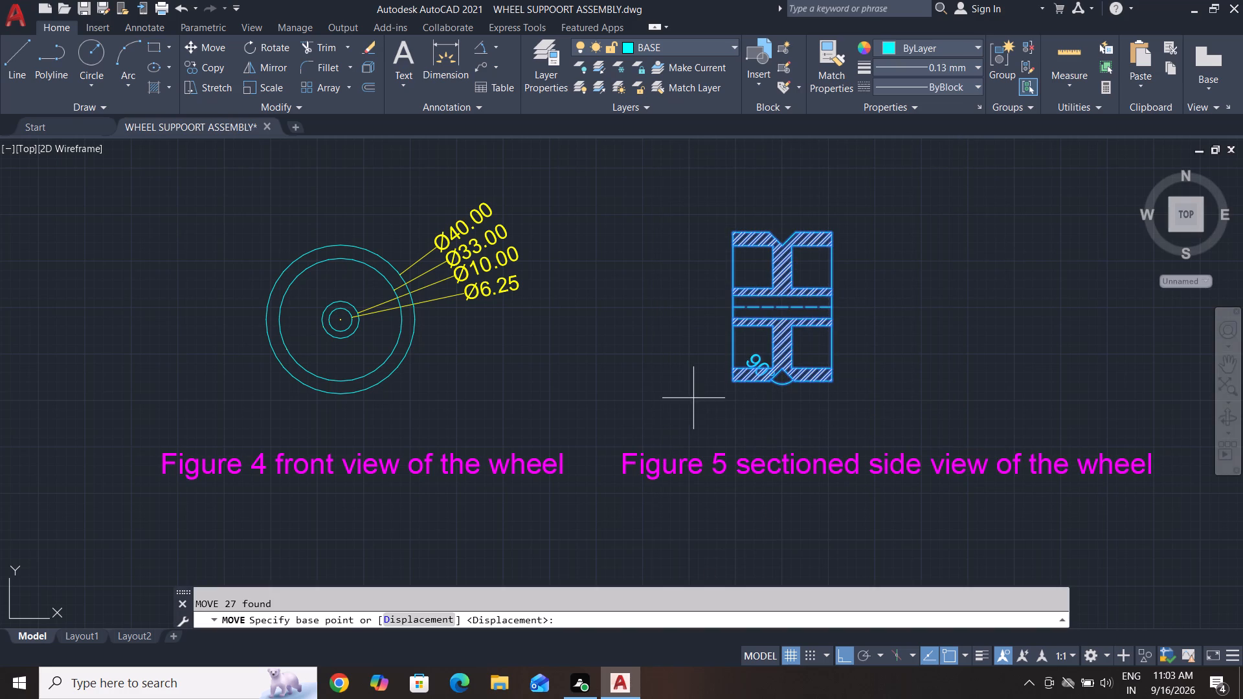
click(735, 384)
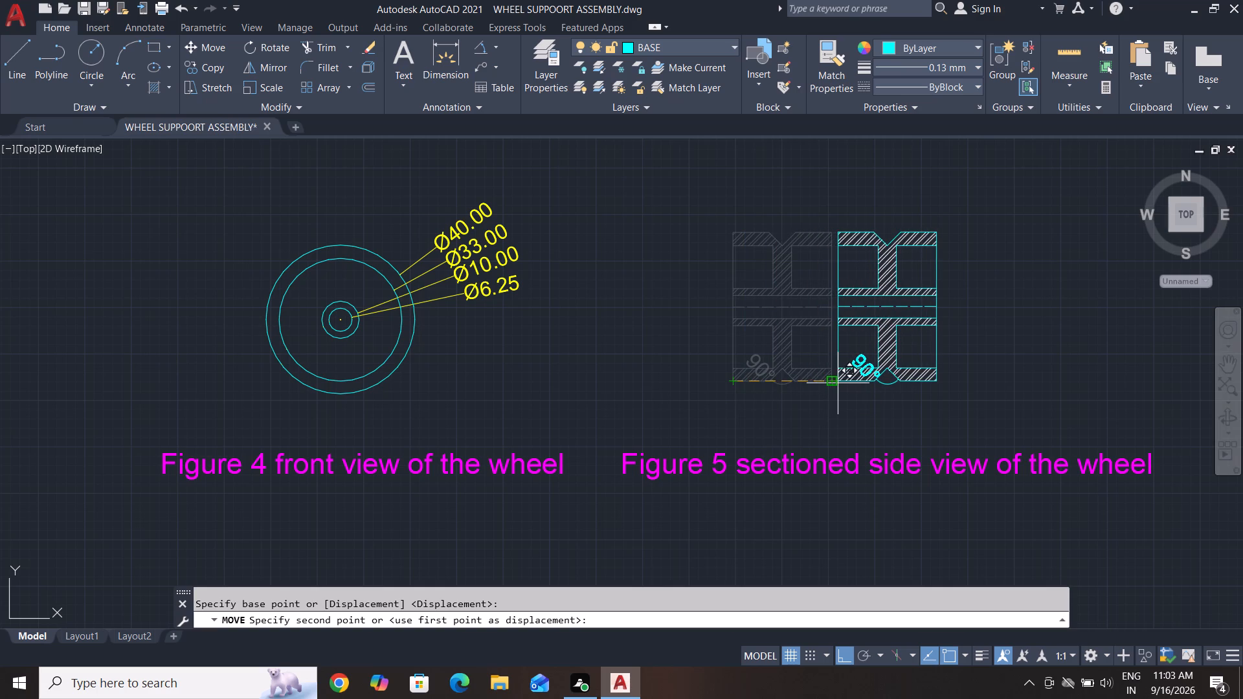
click(838, 383)
key(Escape)
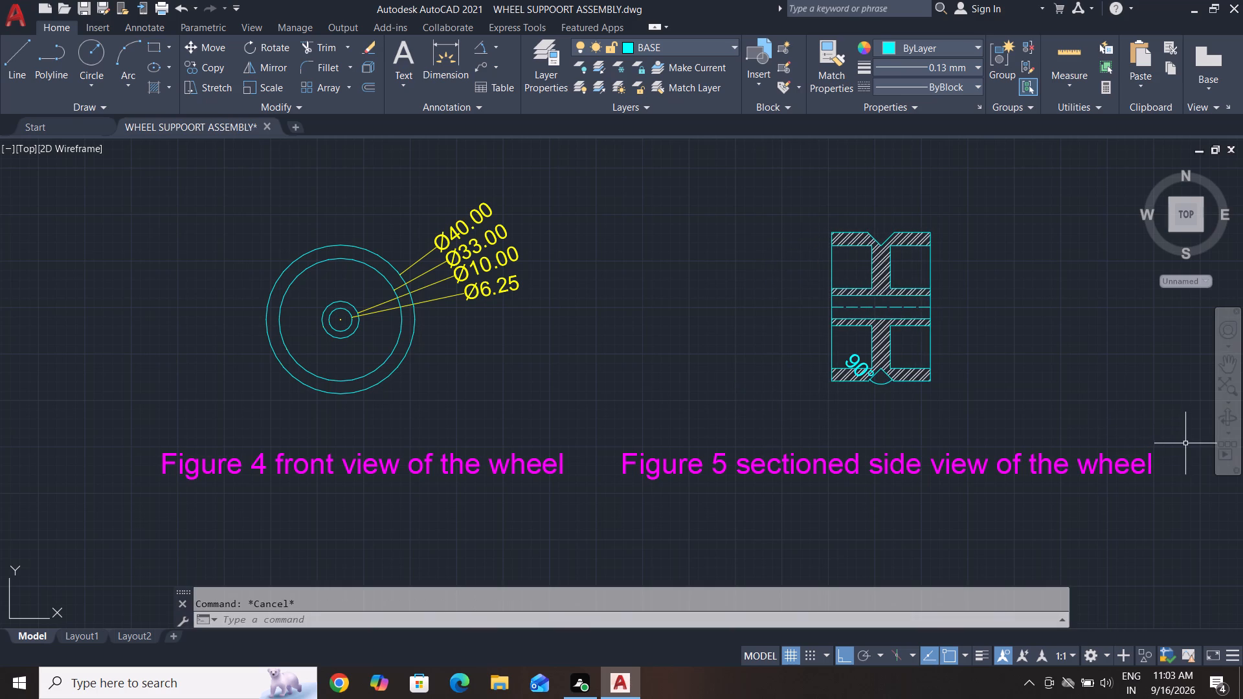
key(Escape)
Move the Figure 5 caption under the shifted section view, keeping it level with the Figure 4 caption, with Ortho off.
click(1185, 441)
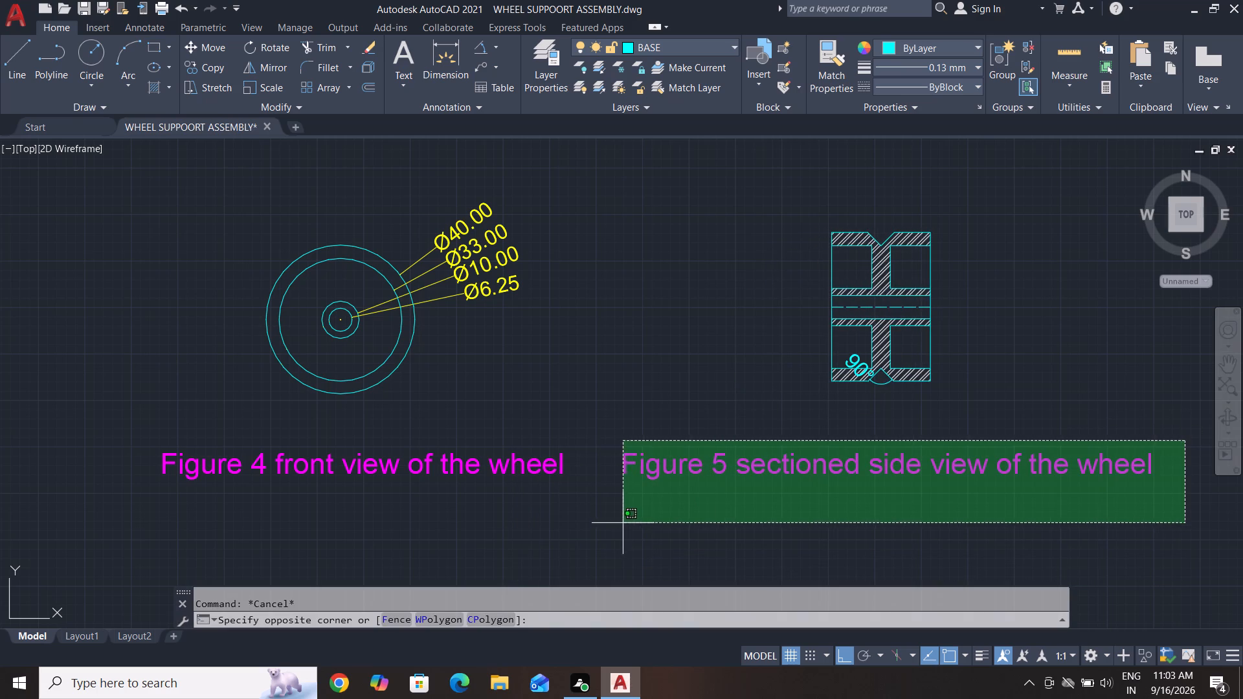
click(620, 522)
key(m)
key(Return)
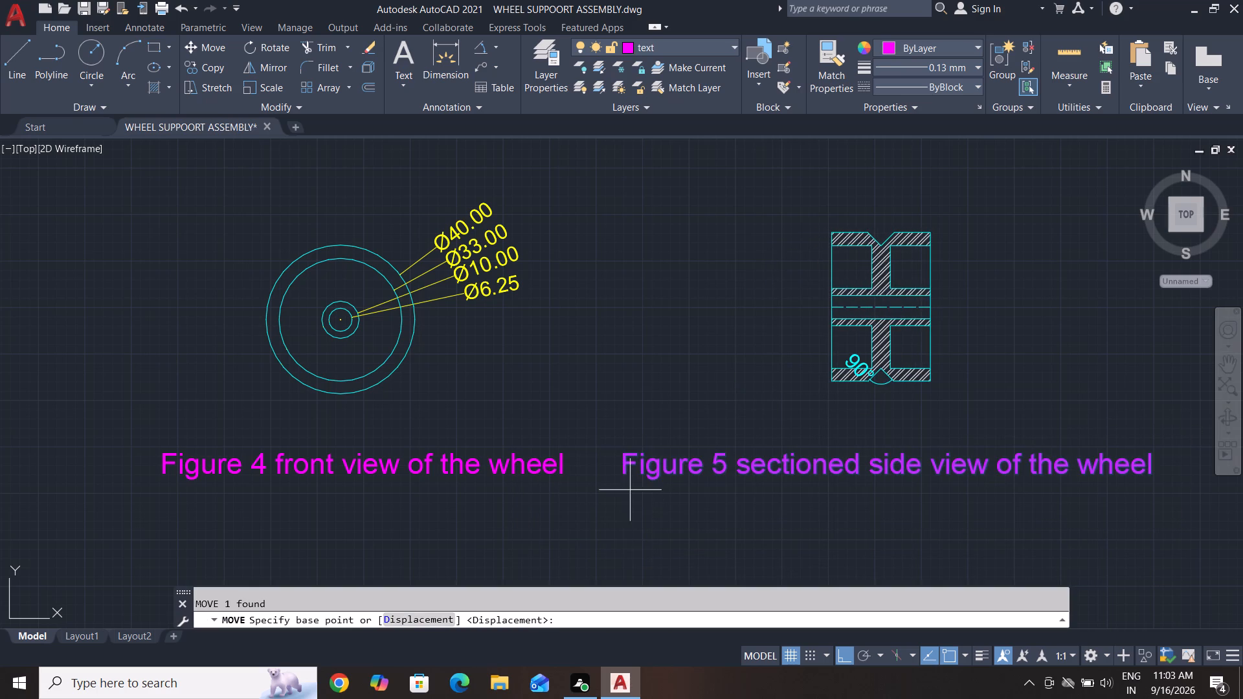
click(624, 474)
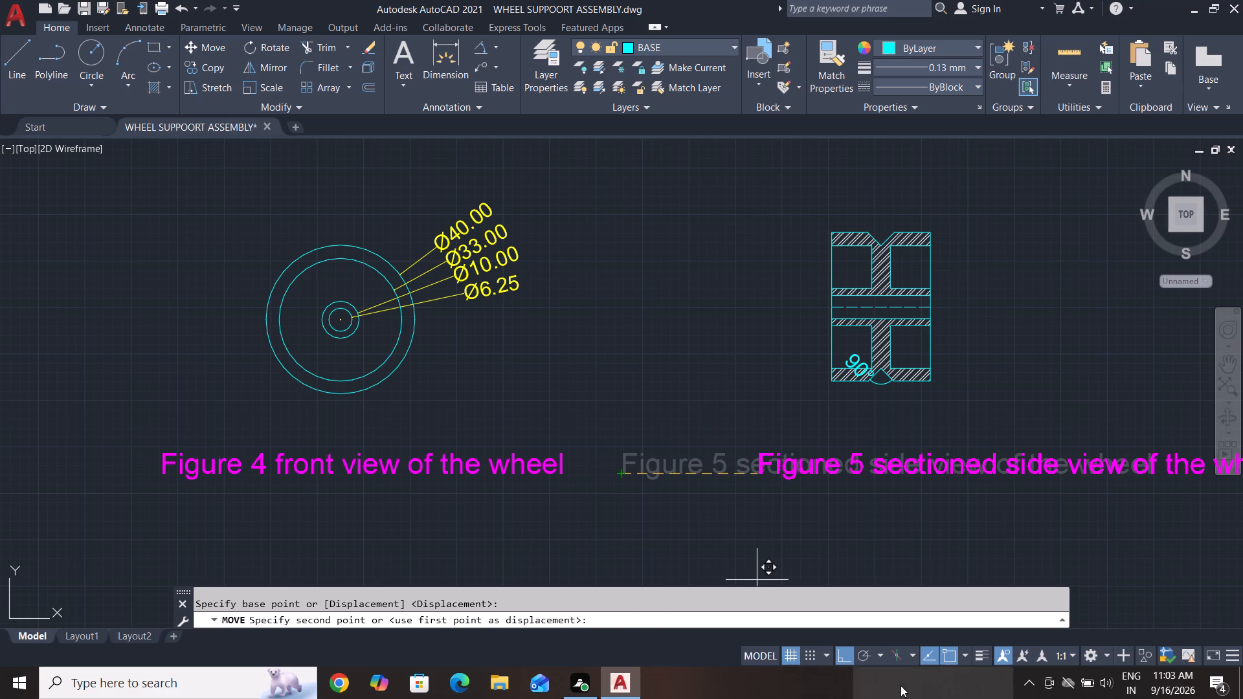
click(845, 658)
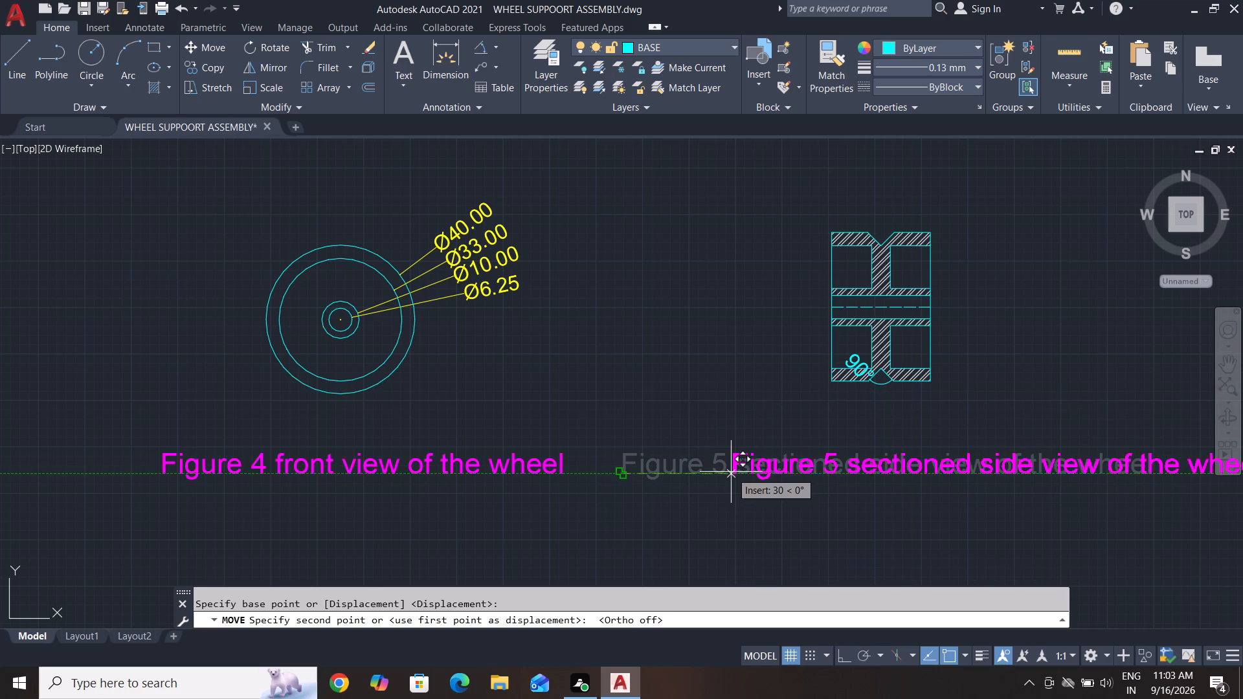
click(746, 474)
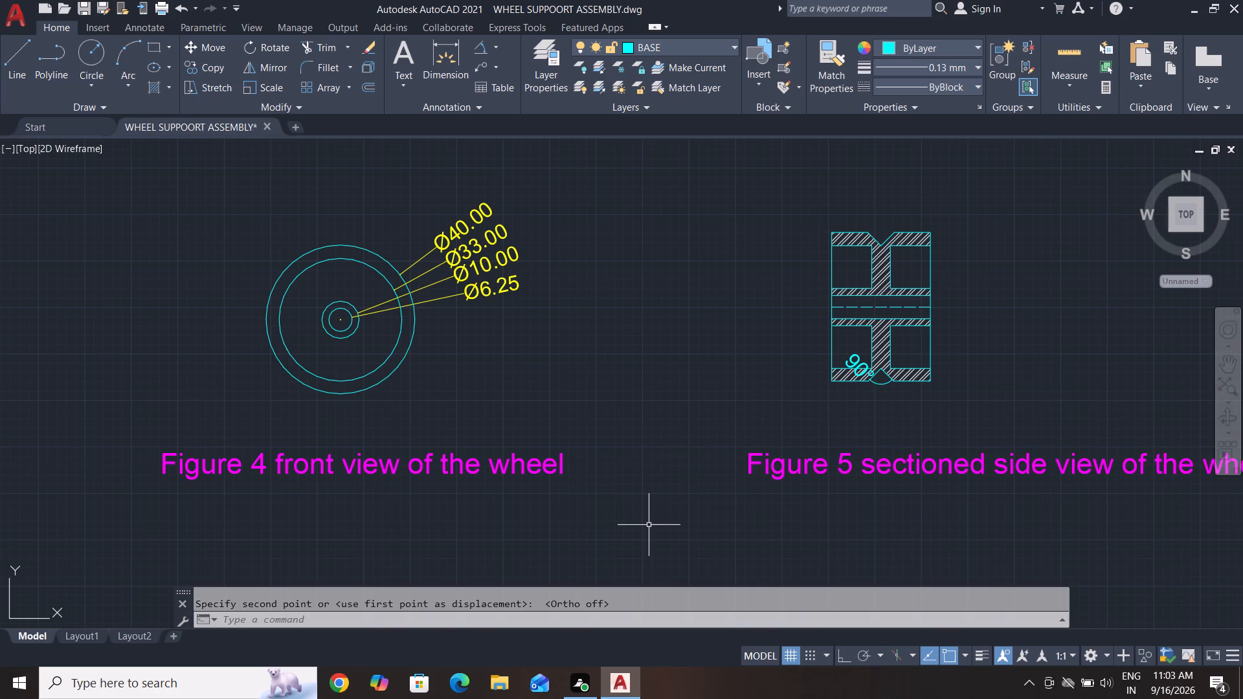
key(Escape)
key(Escape)
Review the captioned base, support and wheel drawings and the small uncaptioned parts below them.
scroll(638, 527, down, 3)
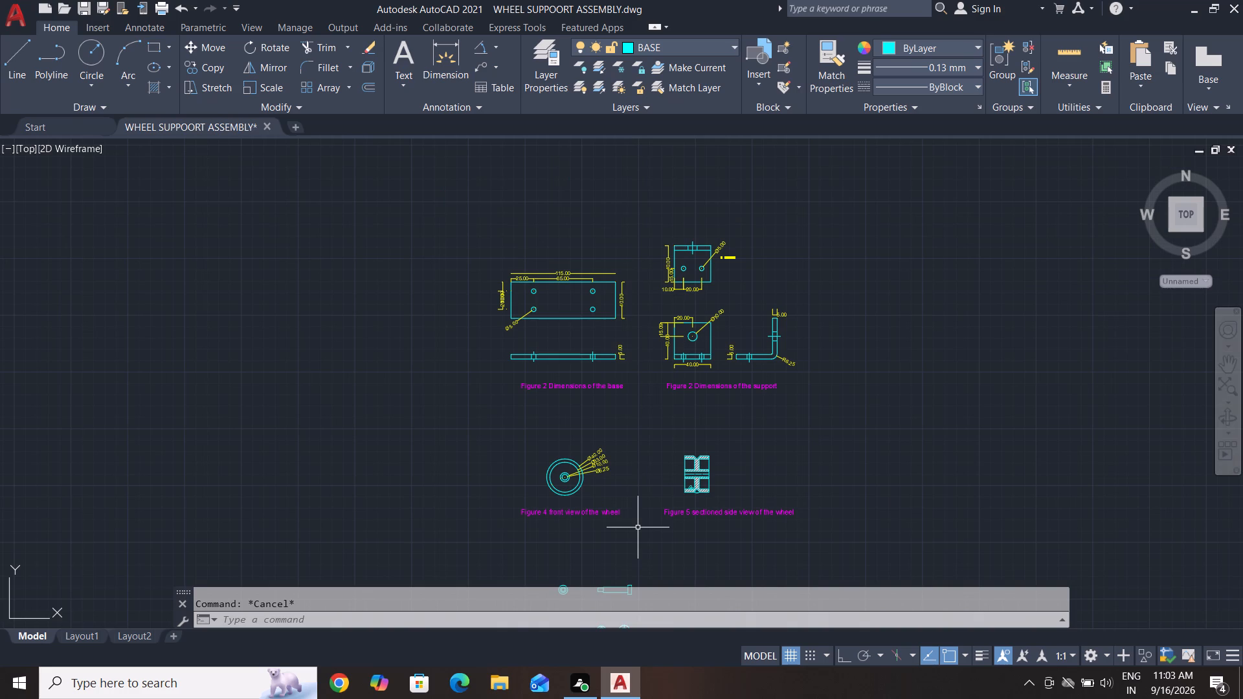
key(Escape)
key(Escape)
key(Escape)
scroll(773, 348, up, 2)
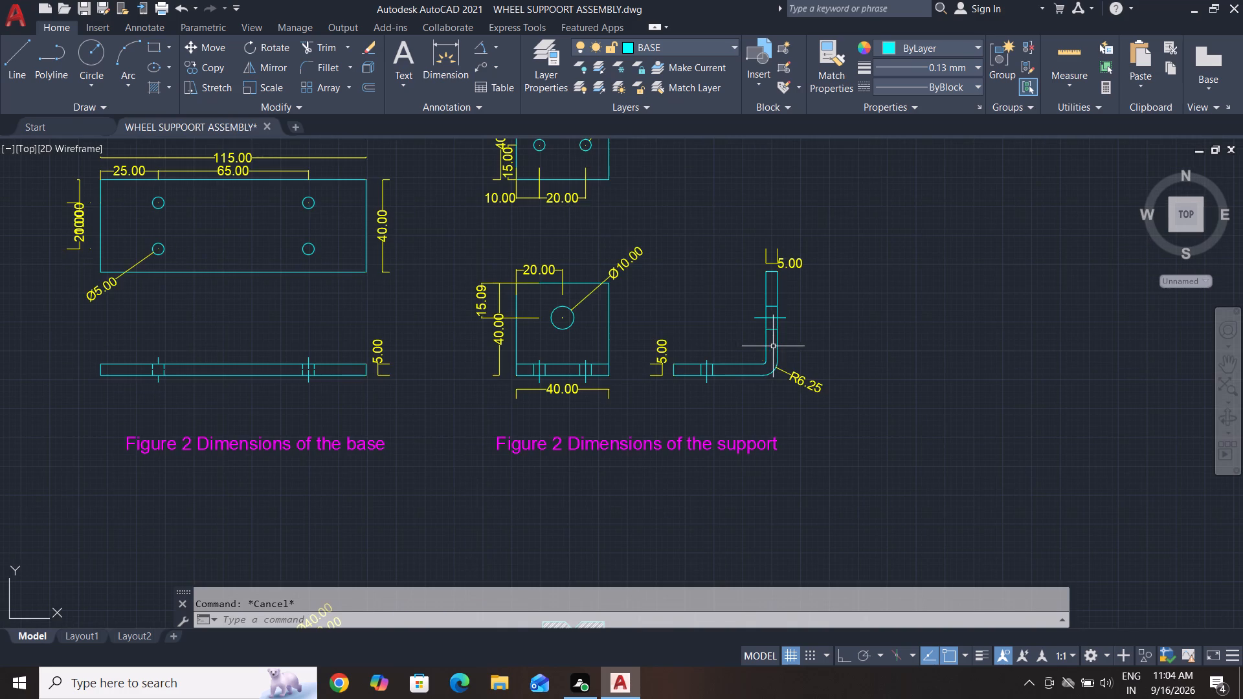
scroll(579, 450, down, 2)
middle_drag(590, 453, 659, 263)
key(Escape)
key(Escape)
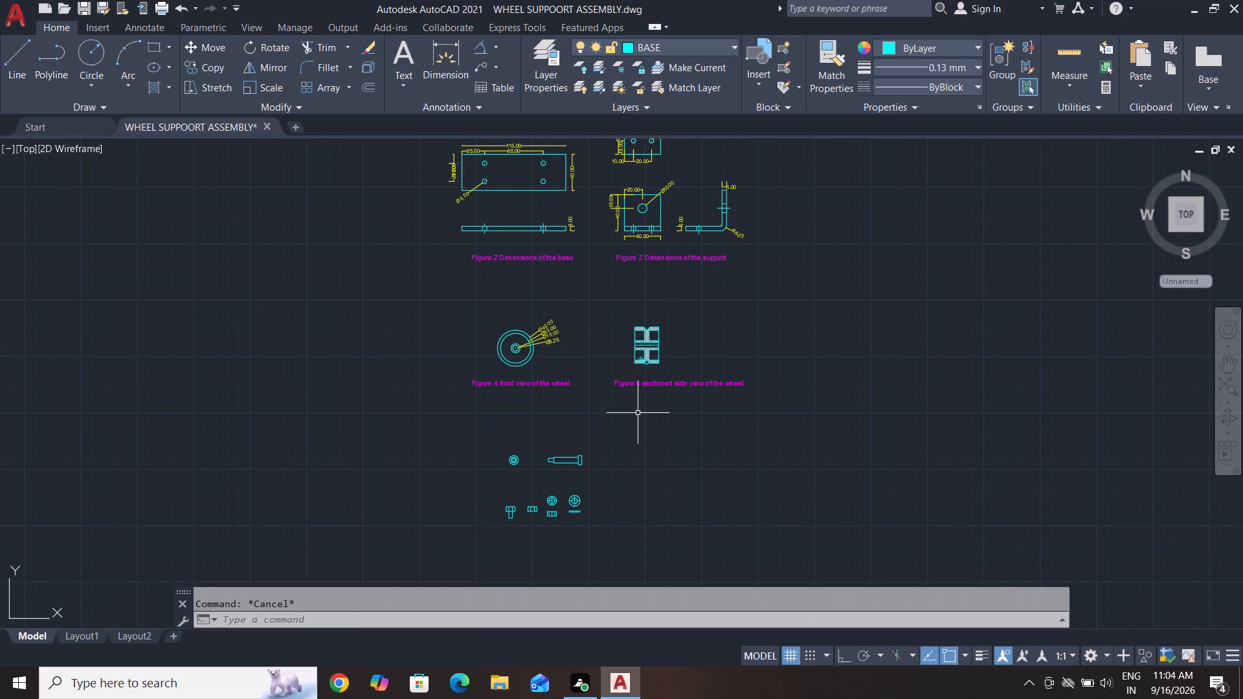
middle_drag(624, 413, 622, 366)
key(Escape)
key(Escape)
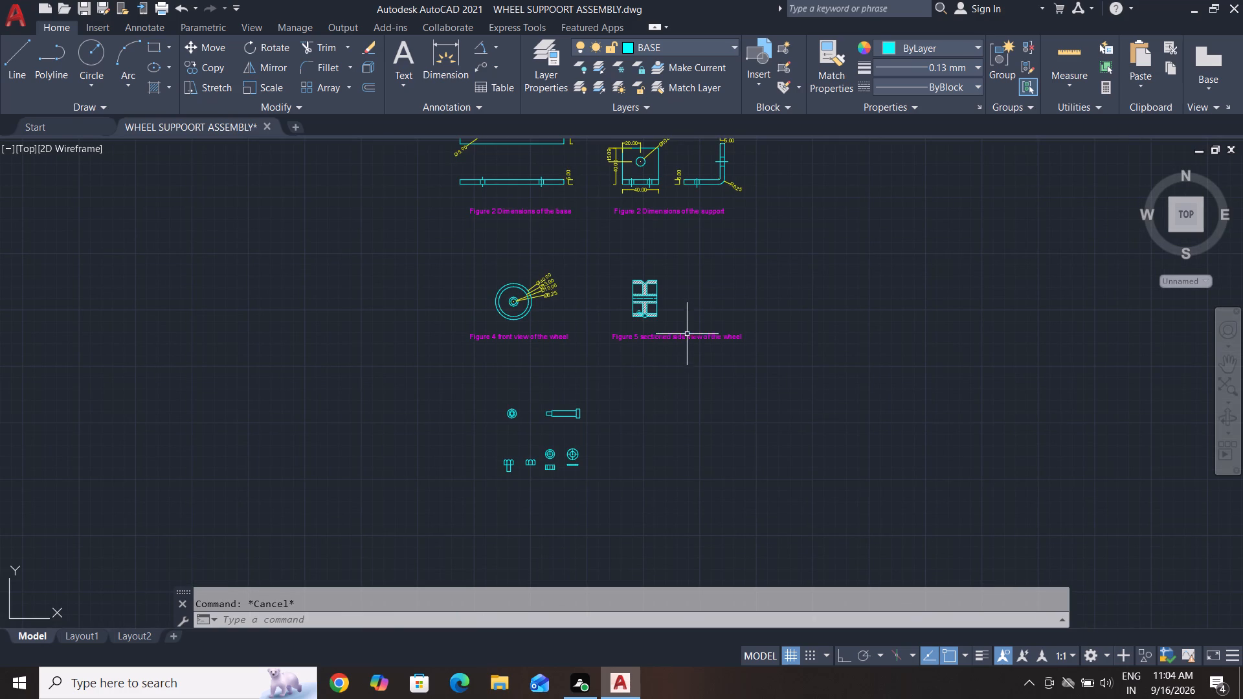
Copy the Figure 5 caption to just below the lower outer corner of the wheel's section view.
click(674, 337)
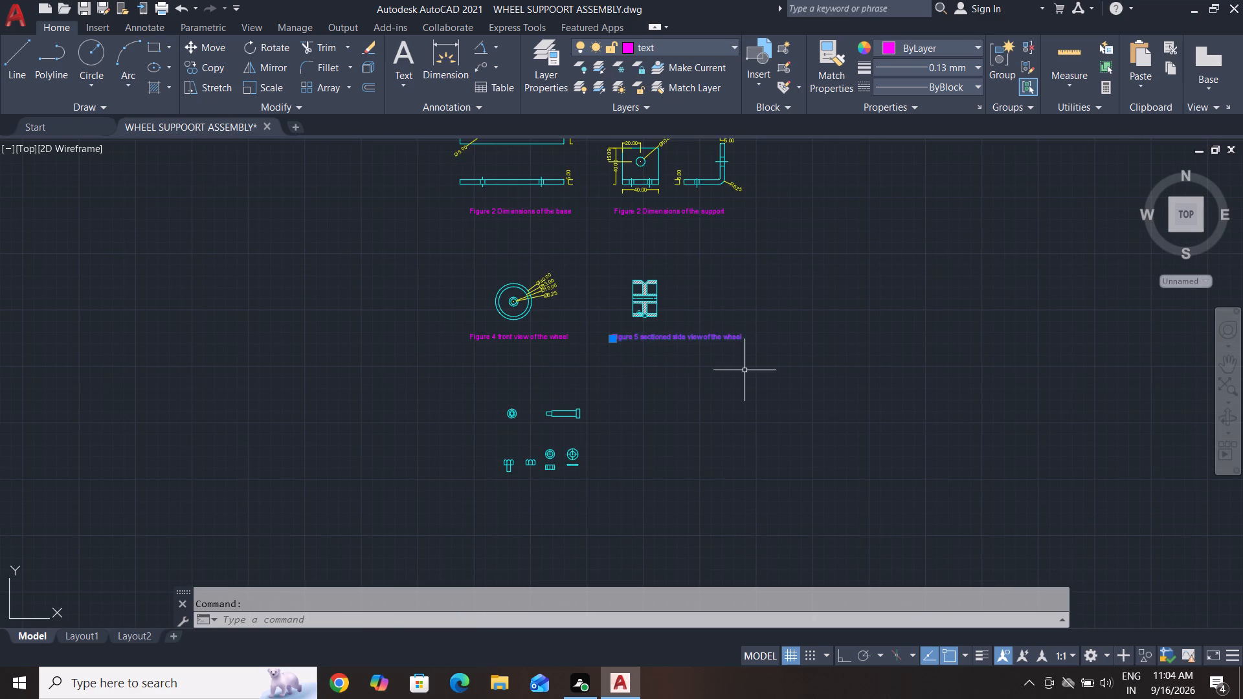
text(co)
key(Return)
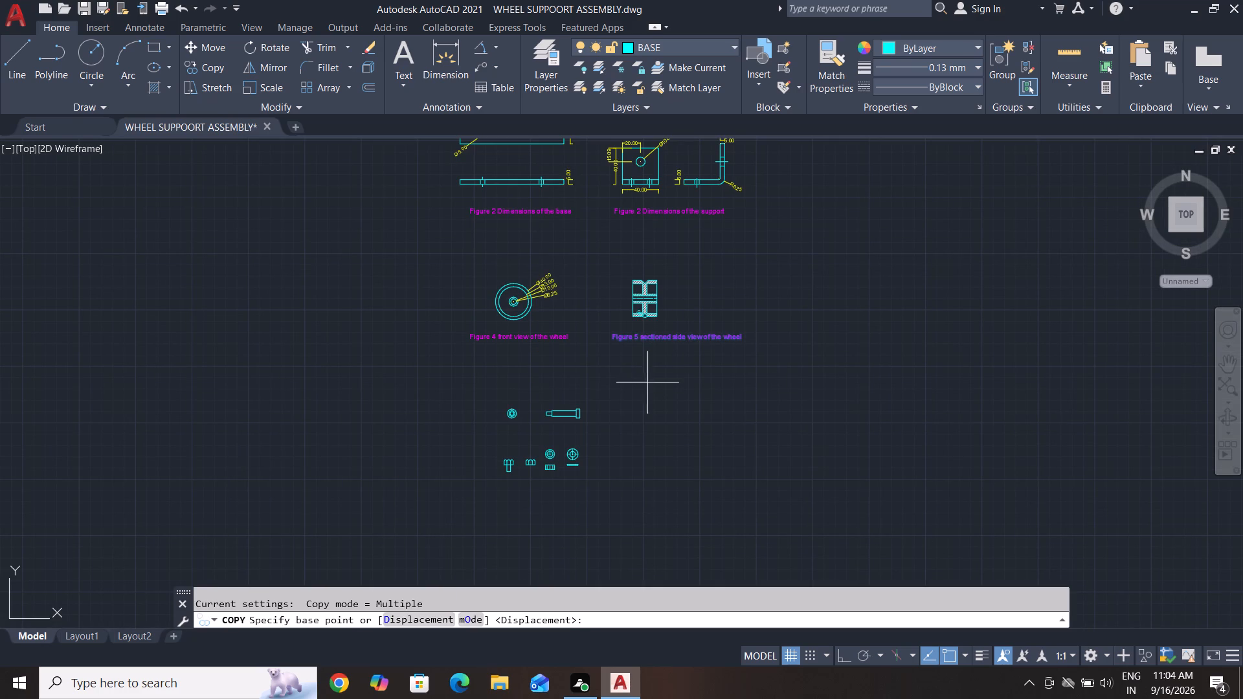
scroll(624, 327, up, 2)
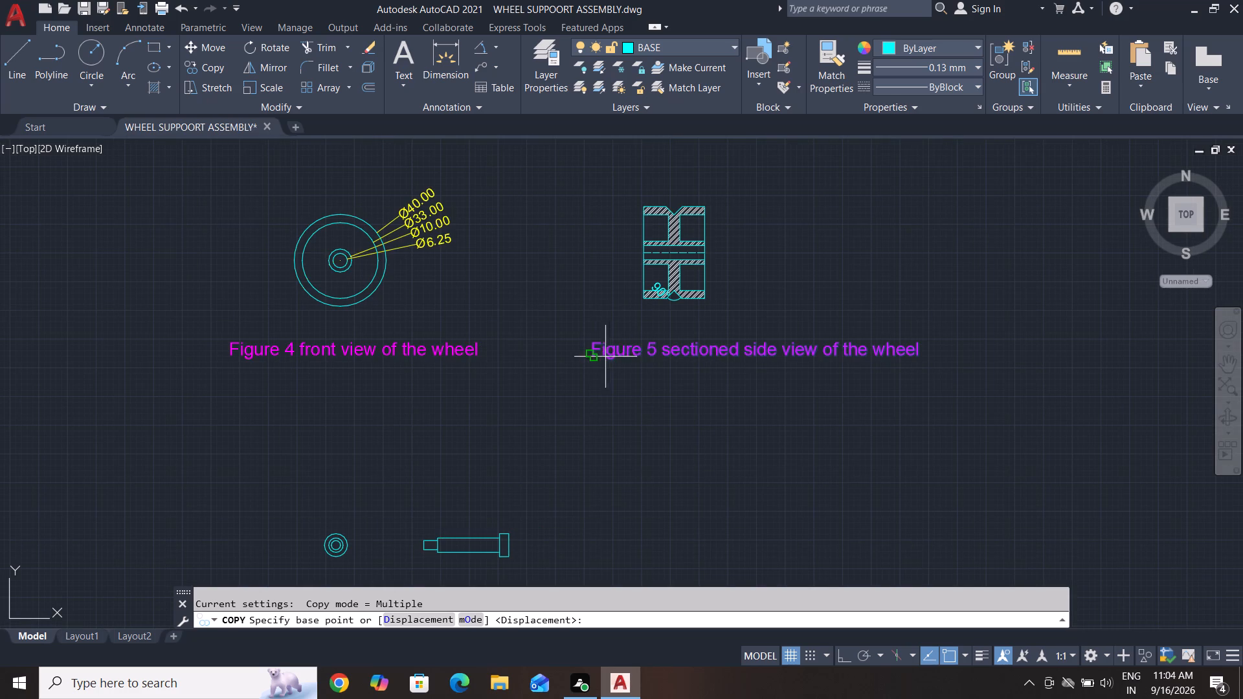
click(587, 359)
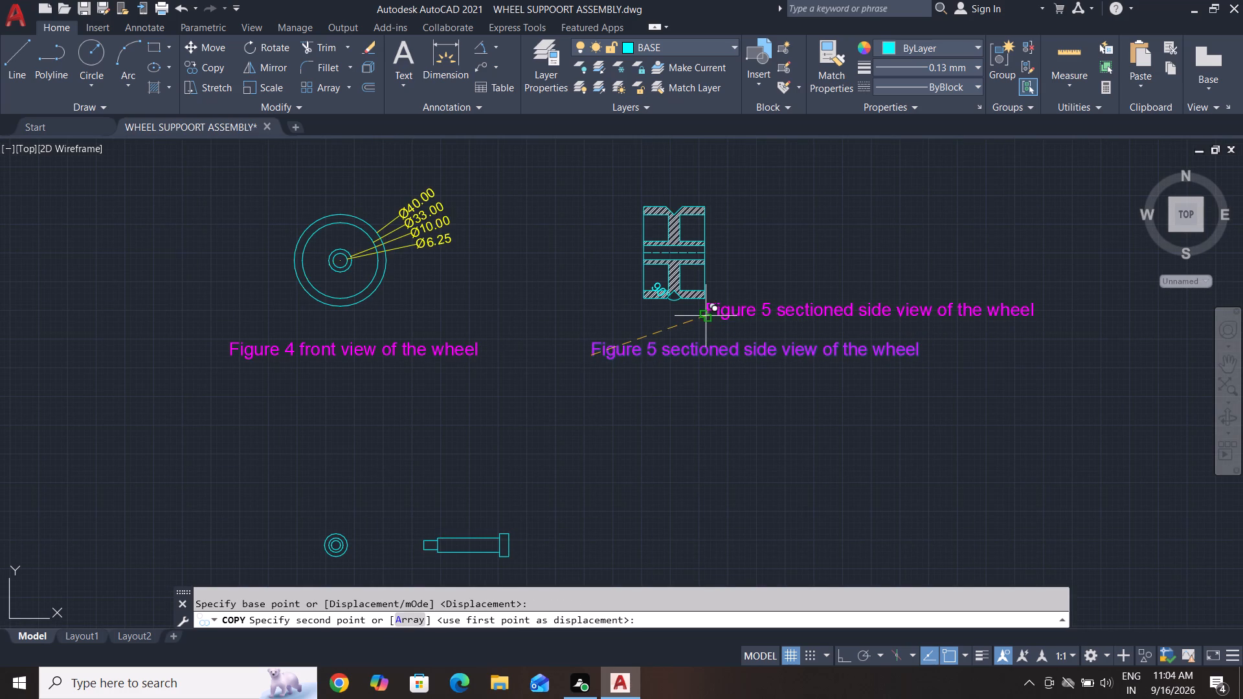
click(706, 316)
key(Escape)
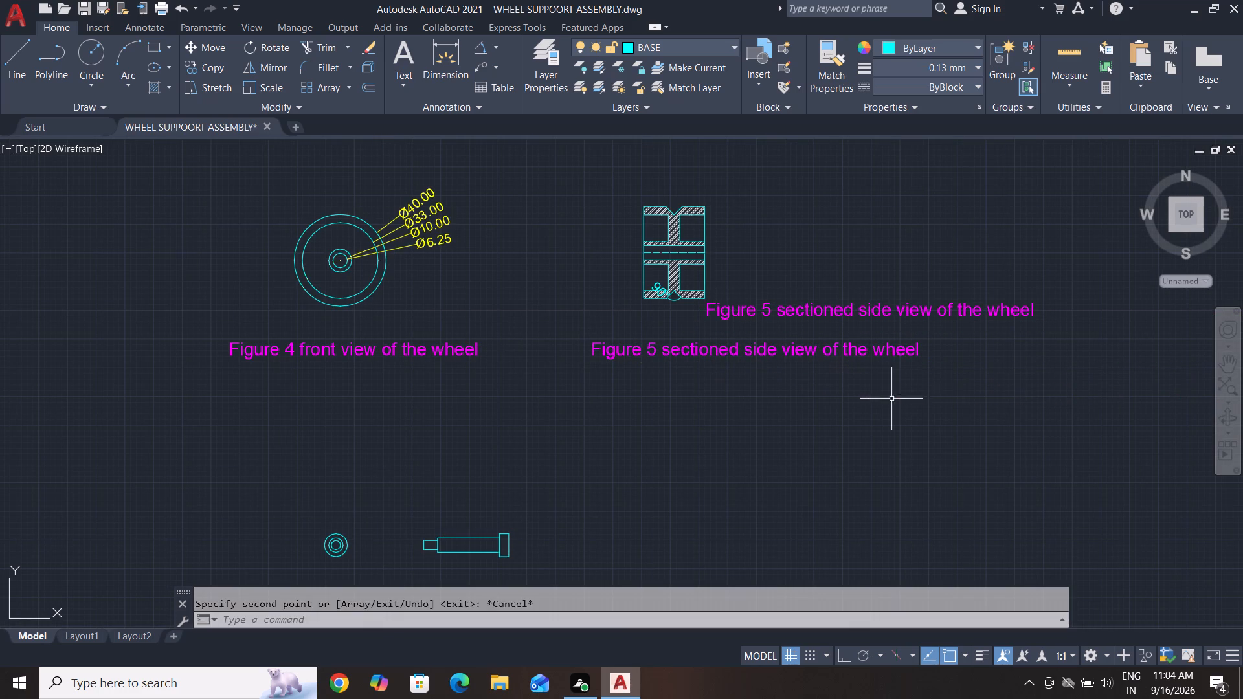
key(Escape)
key(Escape)
key(Escape)
Replace the text of the copied caption beside the wheel's section view with "SECTION AA".
double_click(1020, 309)
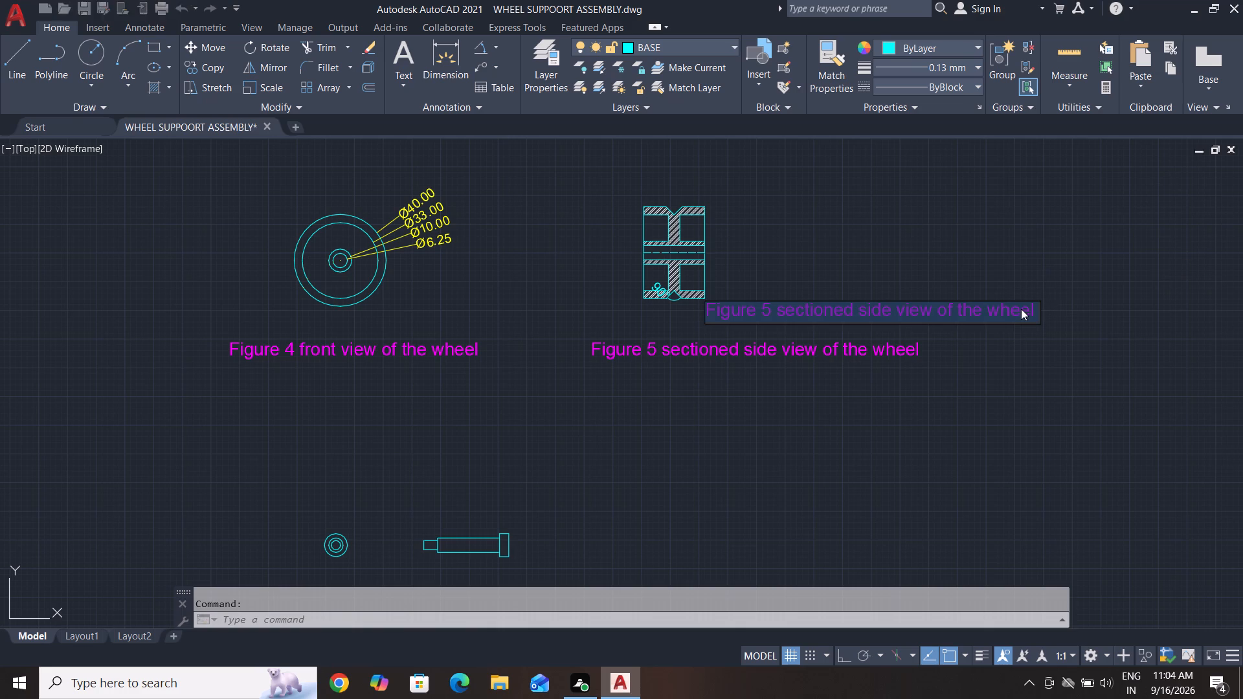
click(1032, 315)
click(1037, 314)
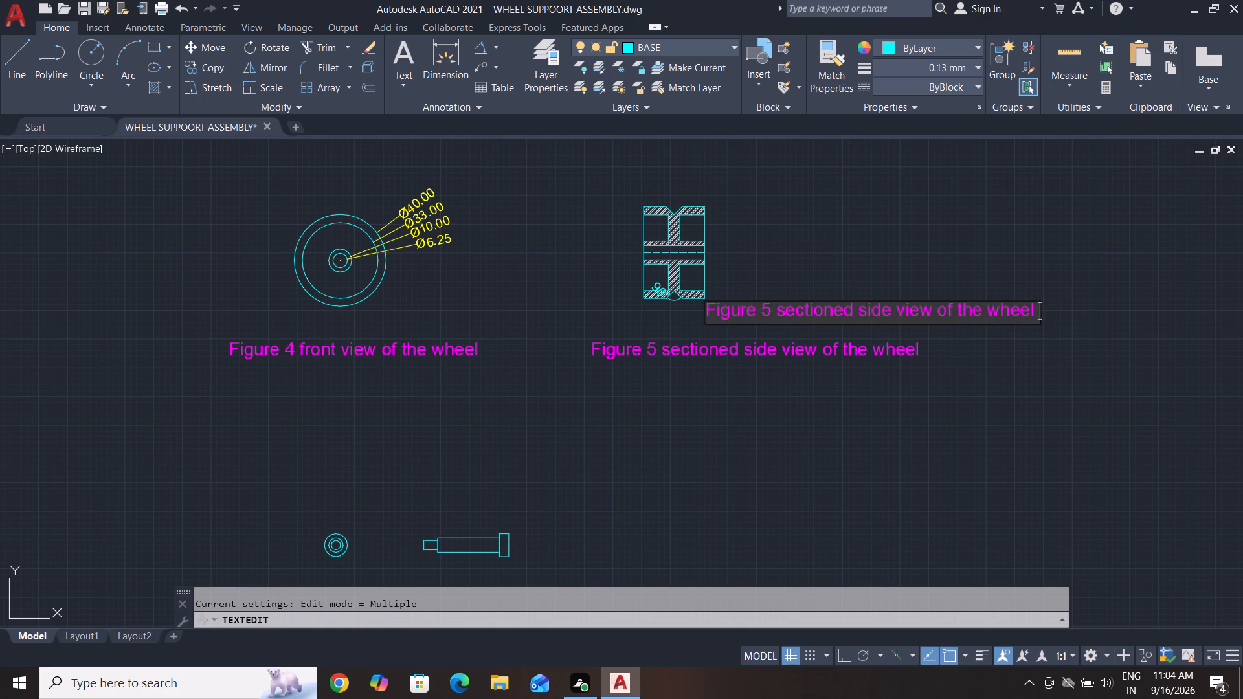
key(BackSpace)
key(BackSpace)
key(BackSpace)
key(BackSpace)
key(BackSpace)
key(BackSpace)
key(BackSpace)
key(BackSpace)
key(BackSpace)
key(BackSpace)
key(BackSpace)
key(BackSpace)
key(BackSpace)
key(BackSpace)
key(BackSpace)
key(BackSpace)
key(BackSpace)
key(BackSpace)
key(BackSpace)
key(BackSpace)
key(BackSpace)
key(BackSpace)
key(BackSpace)
key(BackSpace)
key(BackSpace)
key(BackSpace)
key(BackSpace)
key(BackSpace)
key(BackSpace)
key(BackSpace)
key(BackSpace)
key(BackSpace)
key(BackSpace)
key(BackSpace)
key(BackSpace)
key(BackSpace)
key(BackSpace)
key(BackSpace)
key(BackSpace)
key(BackSpace)
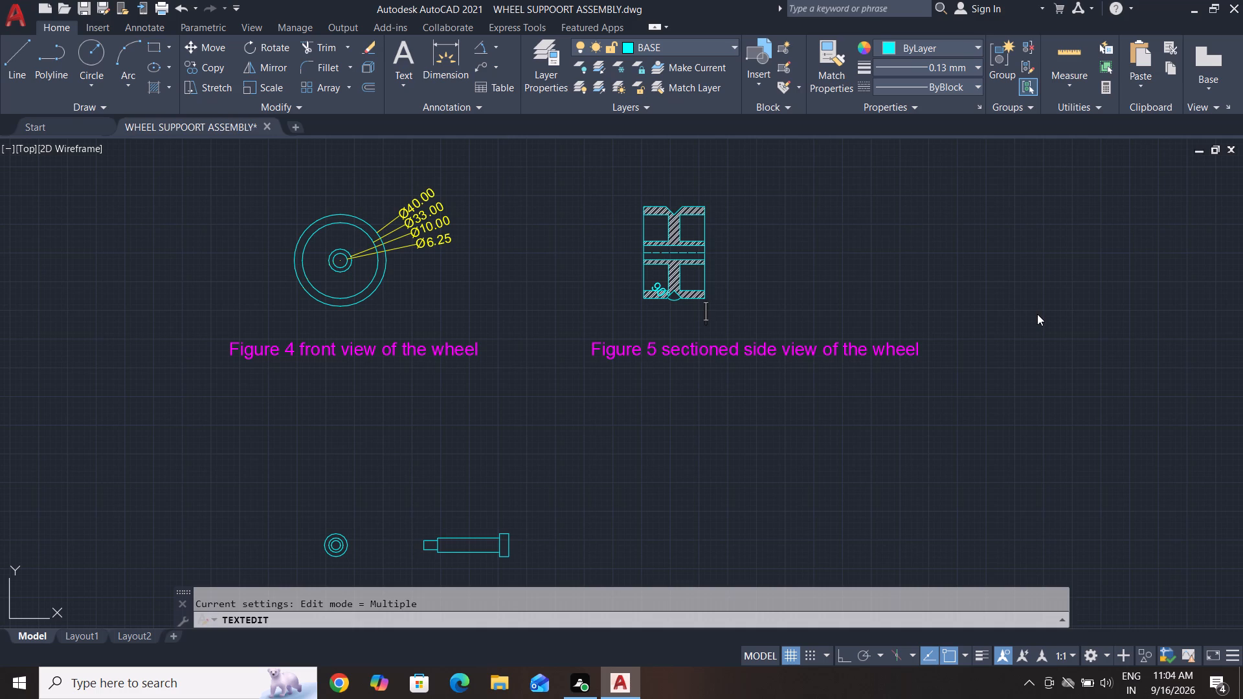
text(sec)
key(t)
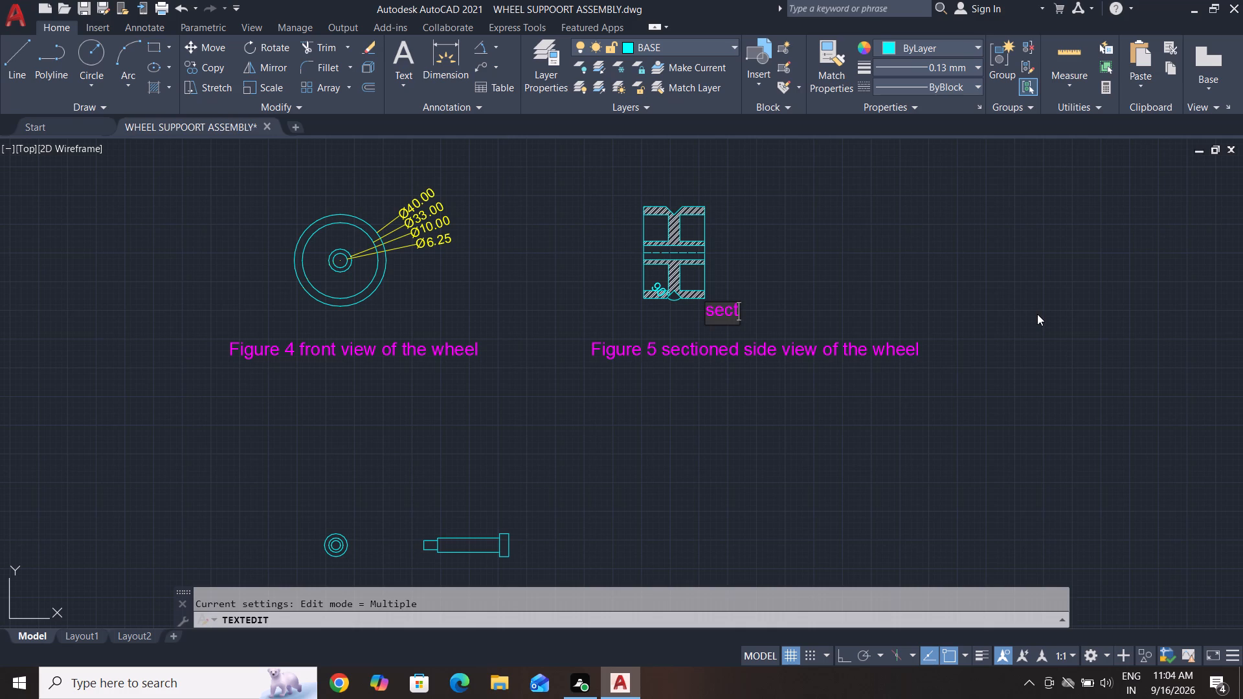
key(BackSpace)
key(BackSpace)
key(BackSpace)
key(BackSpace)
key(BackSpace)
text(SECTION)
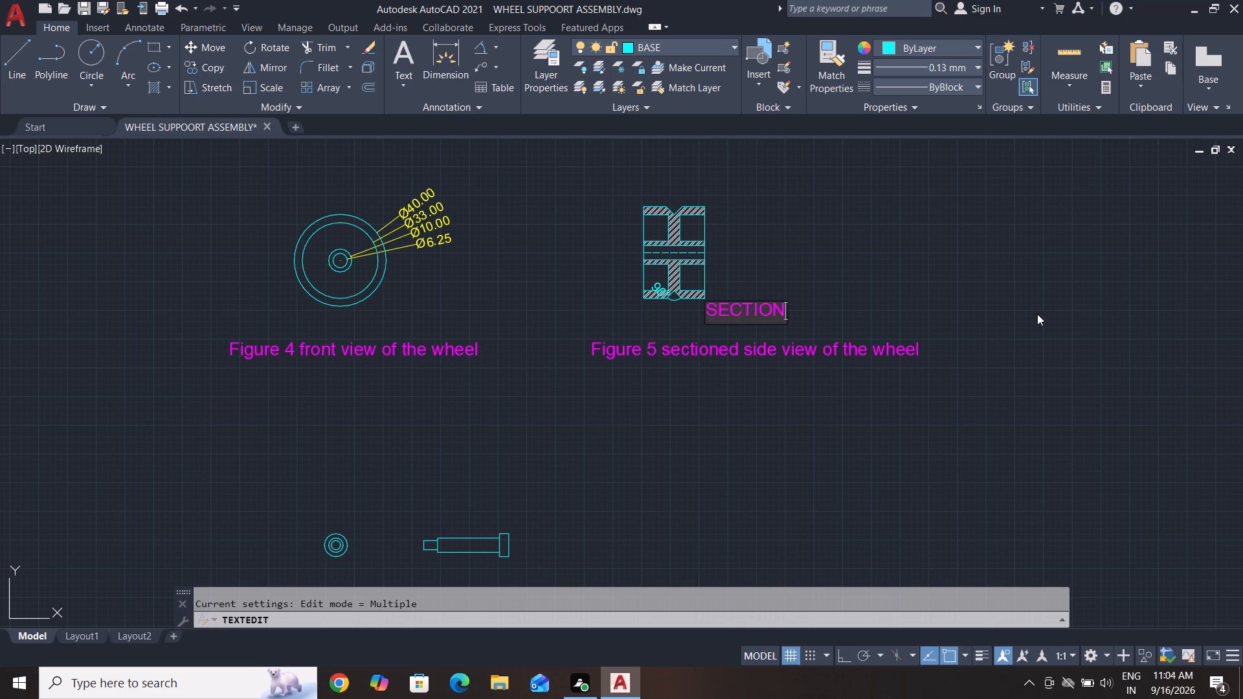
key(space)
text(AA)
key(Return)
key(Escape)
key(Escape)
key(Escape)
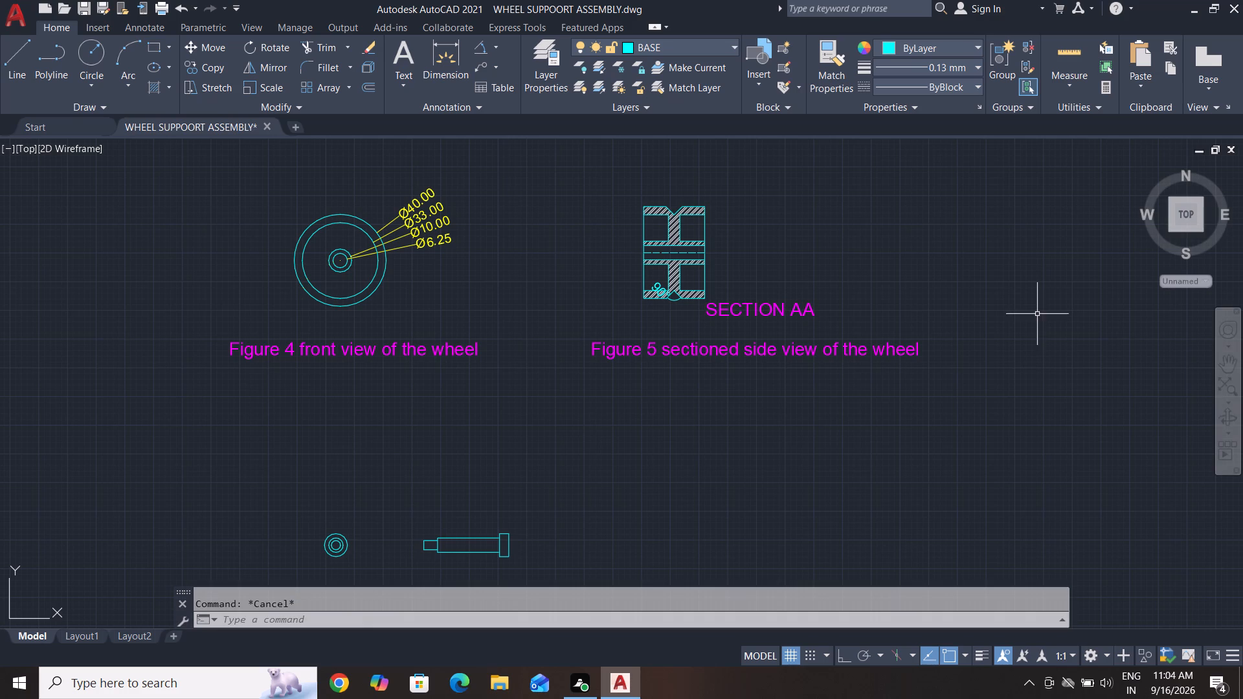
Scale down the SECTION AA label so it is smaller than the figure captions.
scroll(684, 338, up, 1)
scroll(902, 283, up, 2)
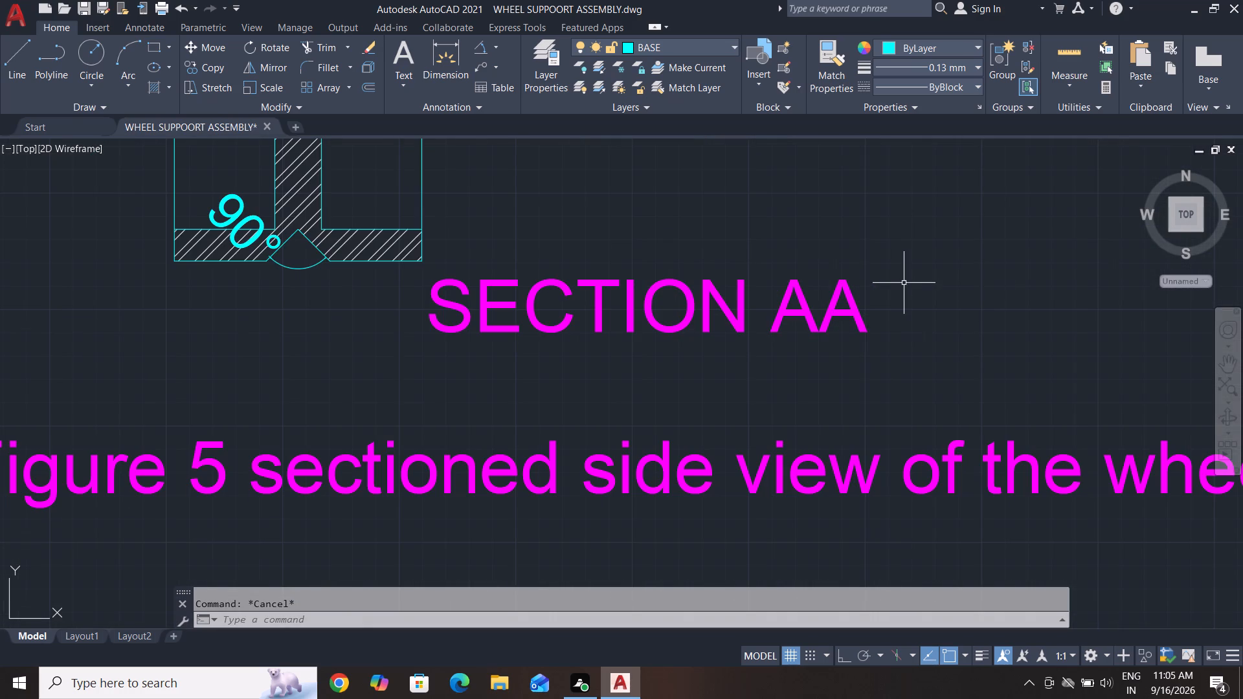
key(Escape)
key(Escape)
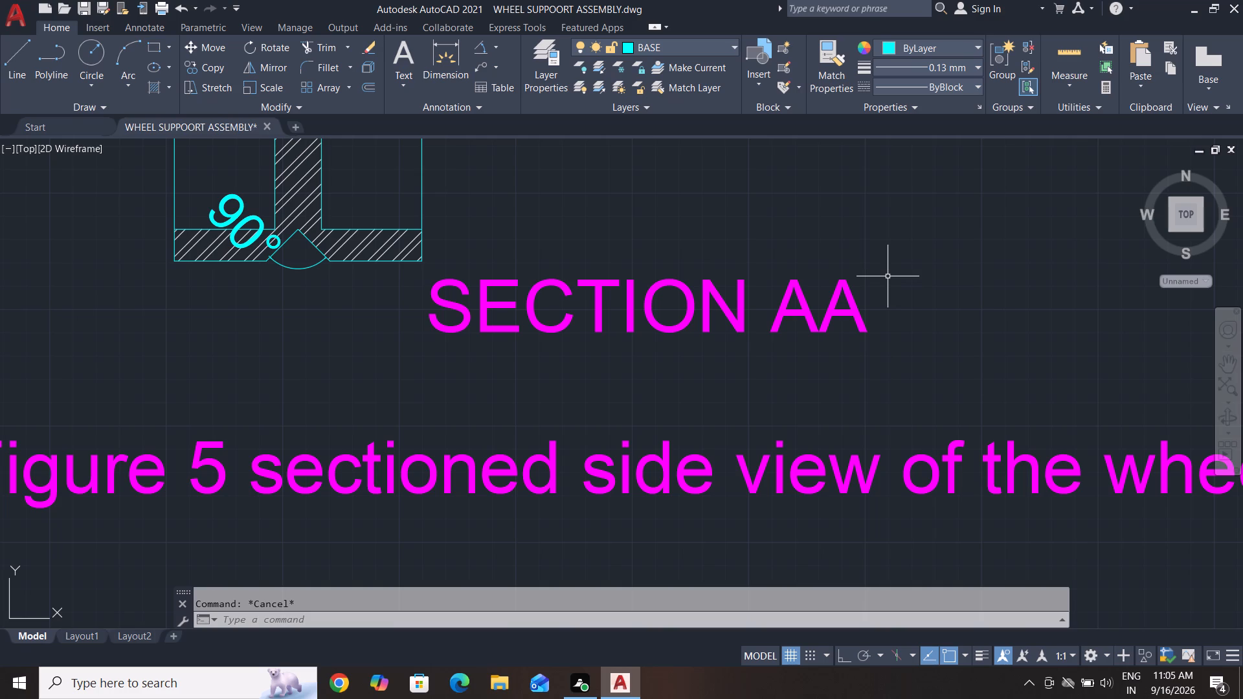
click(888, 276)
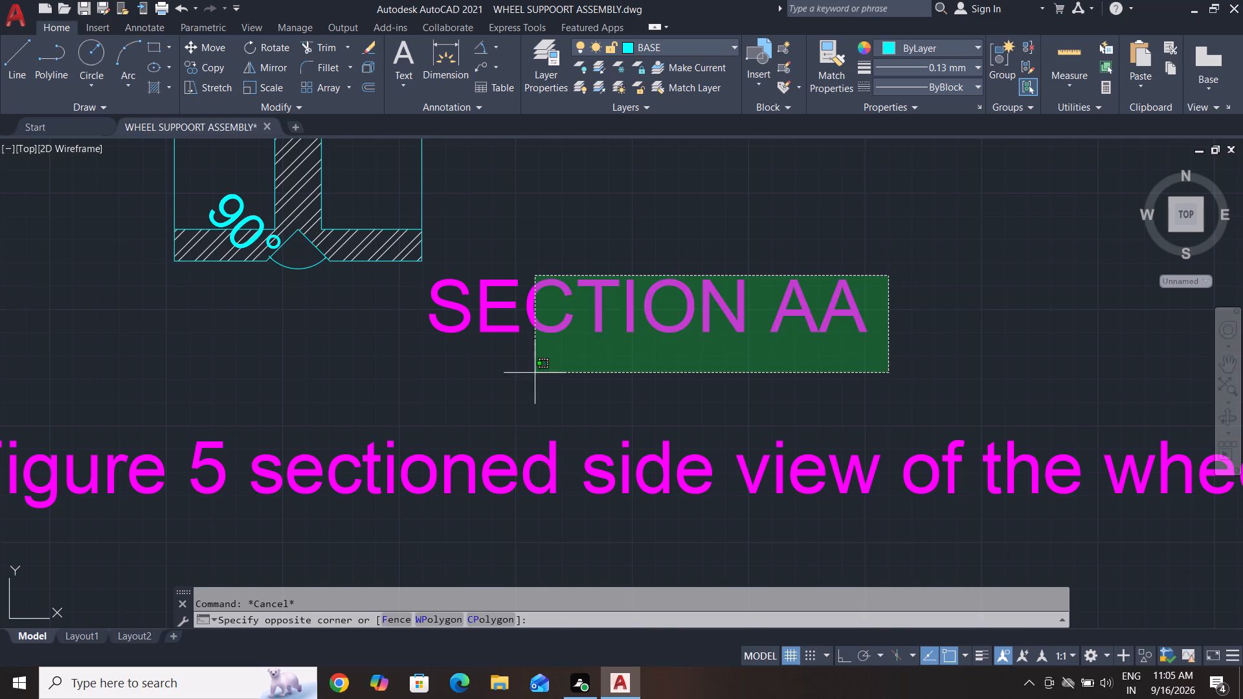
click(407, 379)
text(SC)
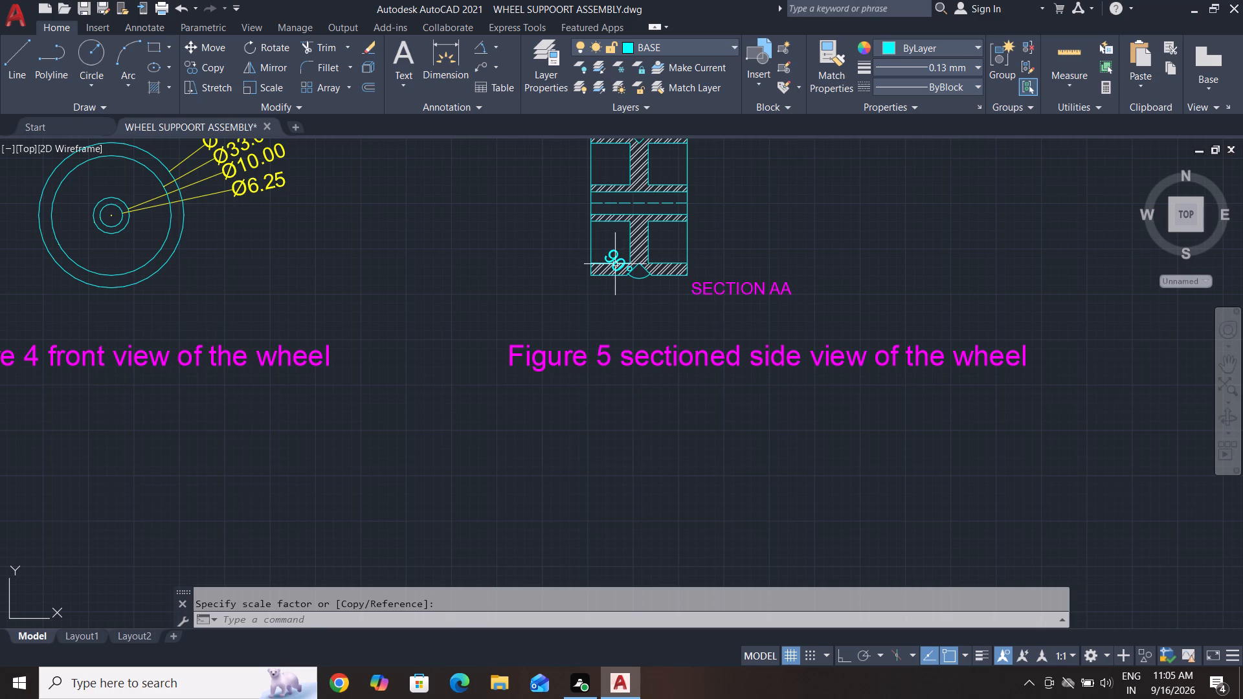
Modify the Standard dimension style to use ISO standard text alignment and set it as the current style.
key(d)
key(Return)
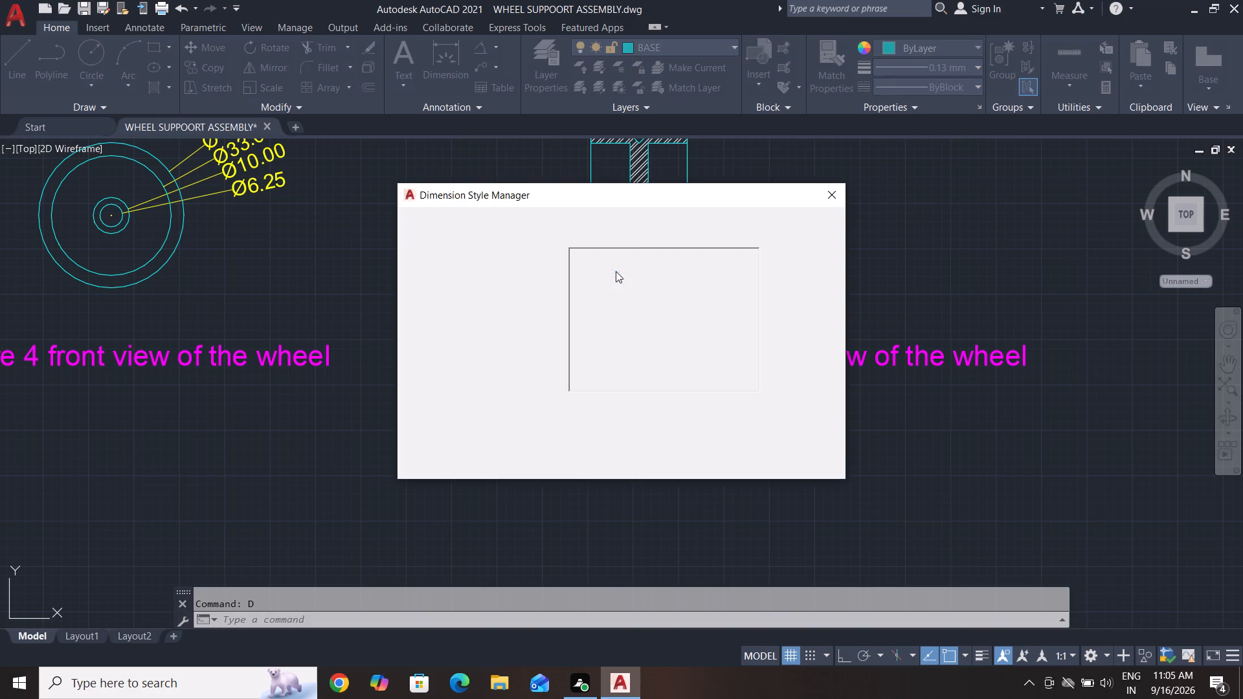
click(809, 305)
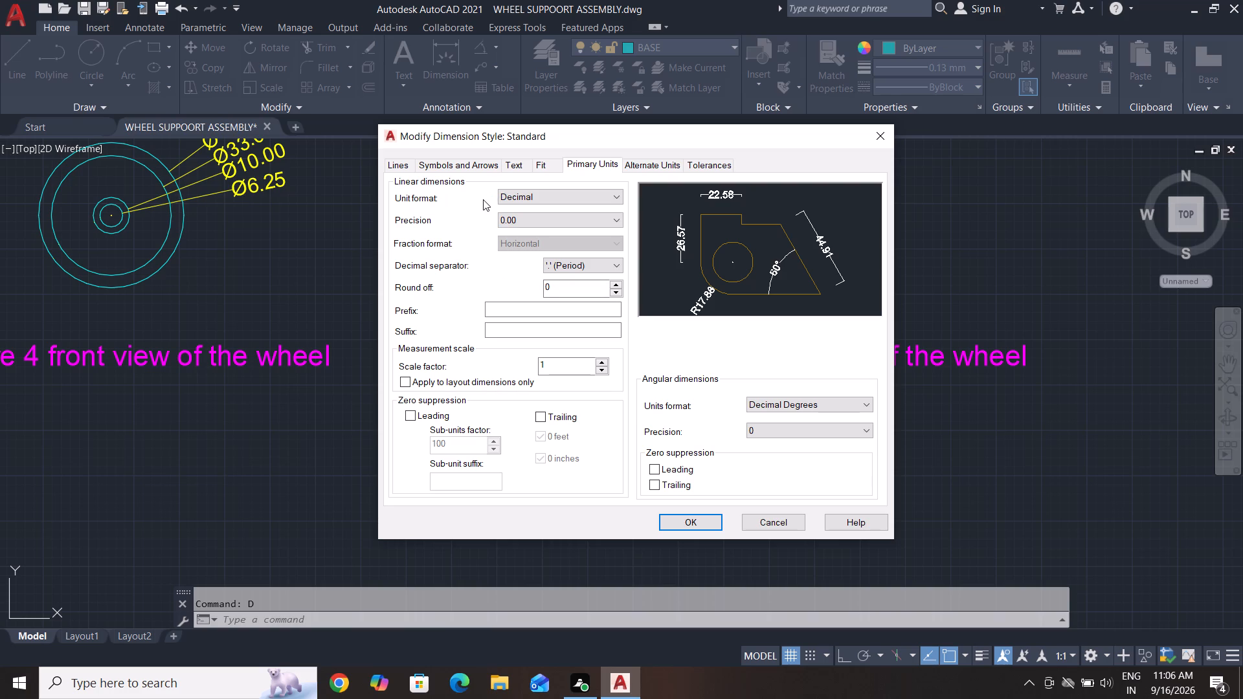
click(405, 163)
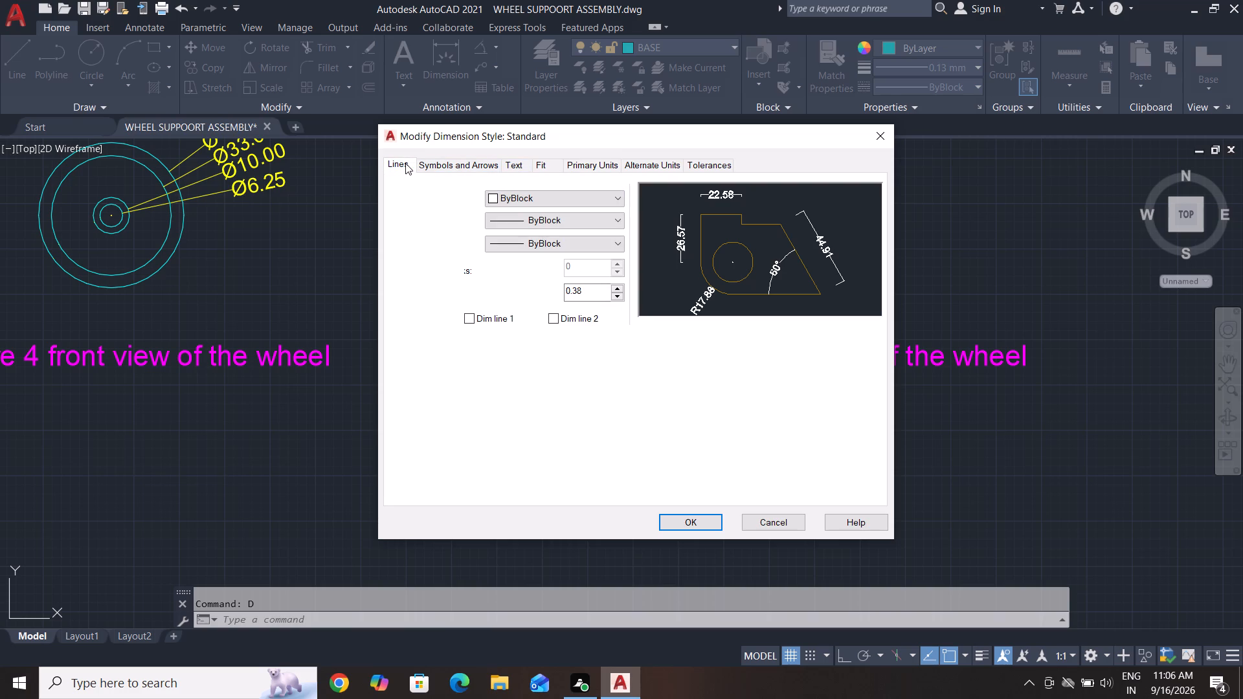
click(454, 167)
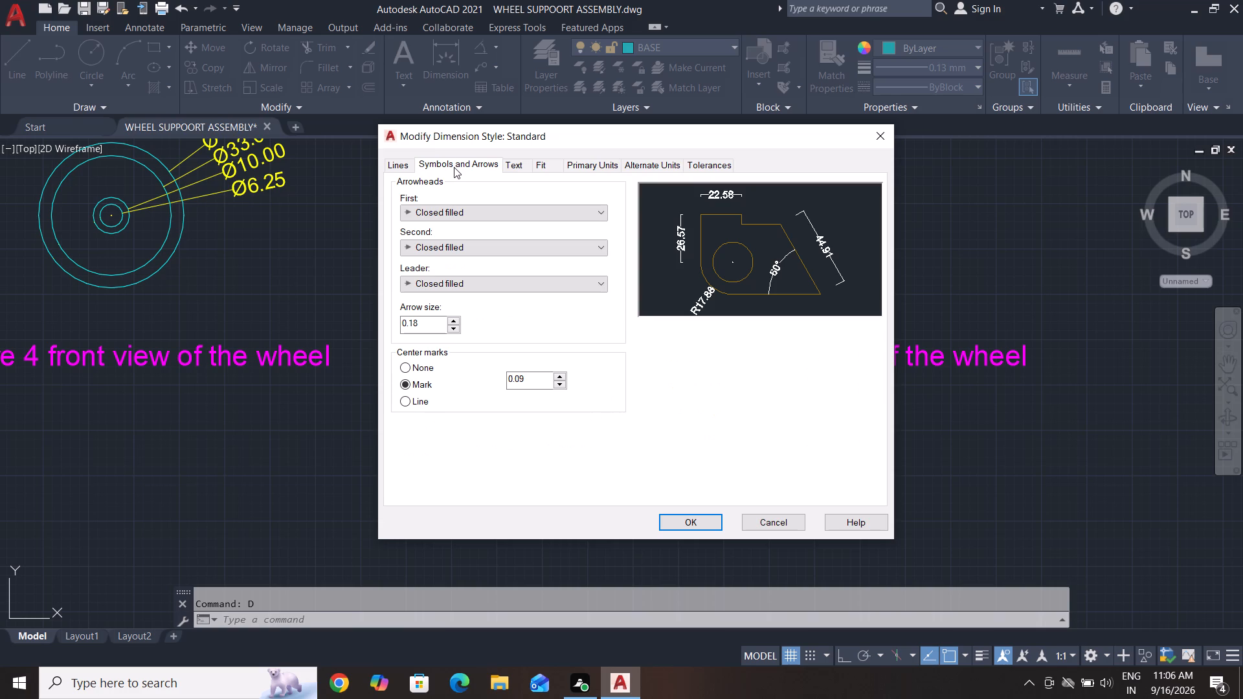
click(517, 168)
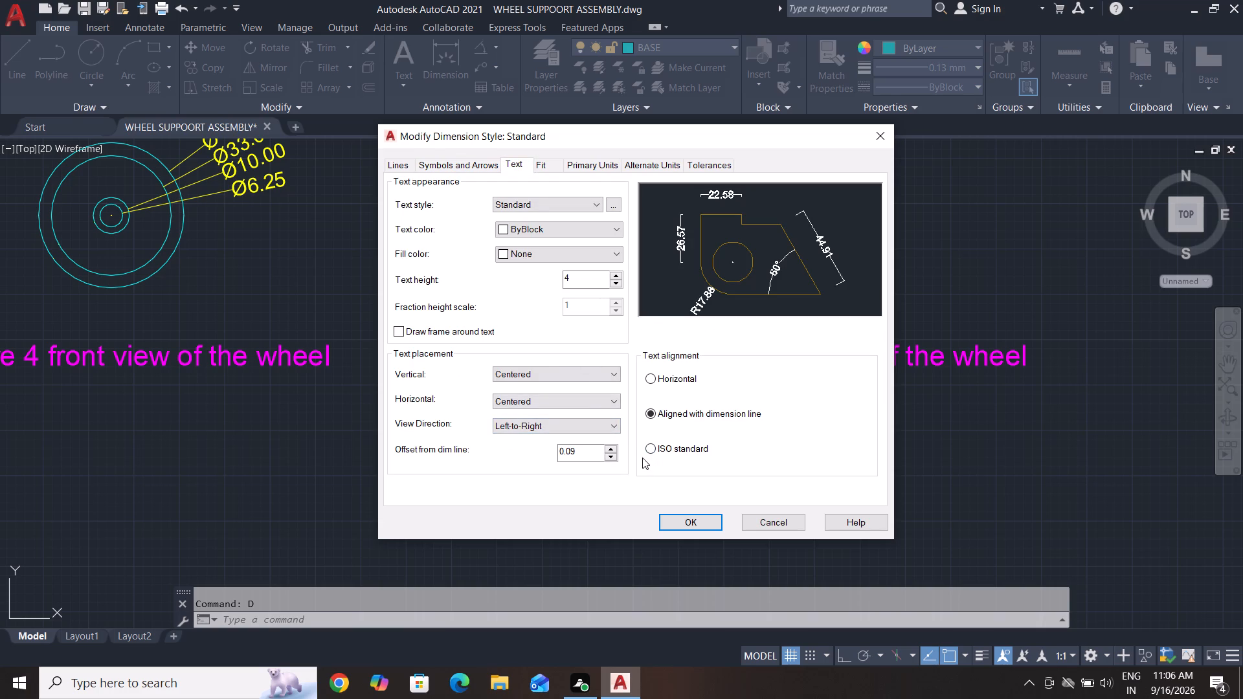
click(656, 447)
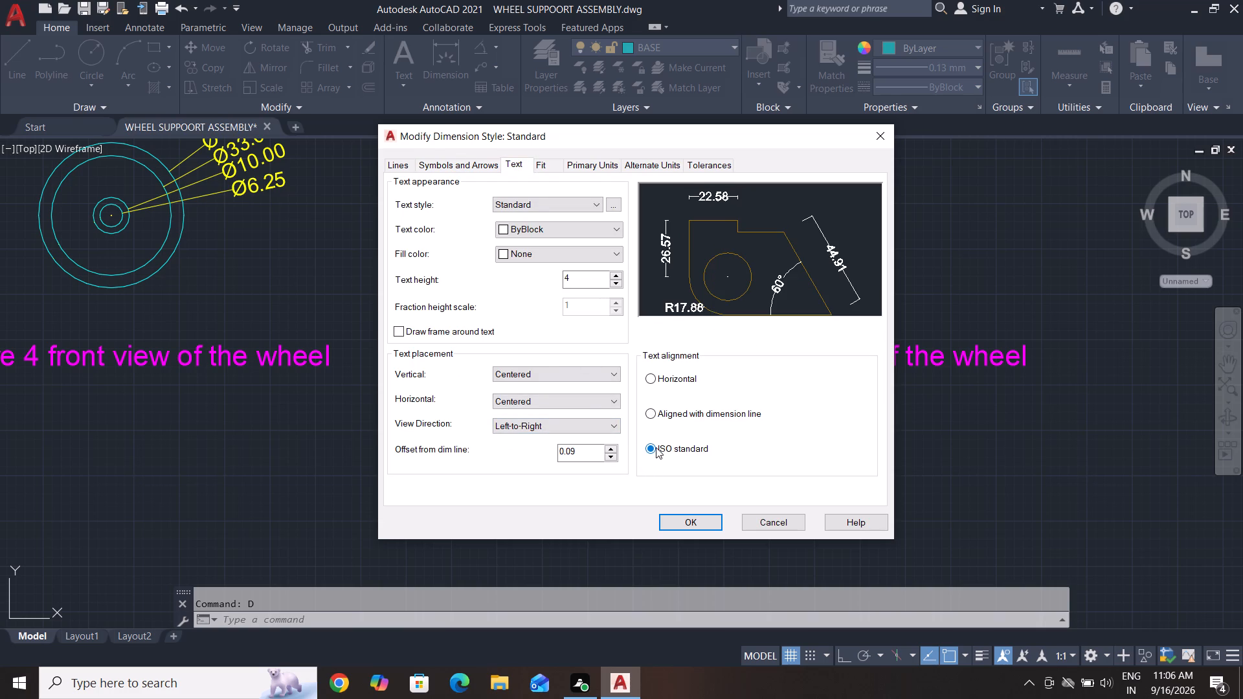
click(704, 518)
click(798, 257)
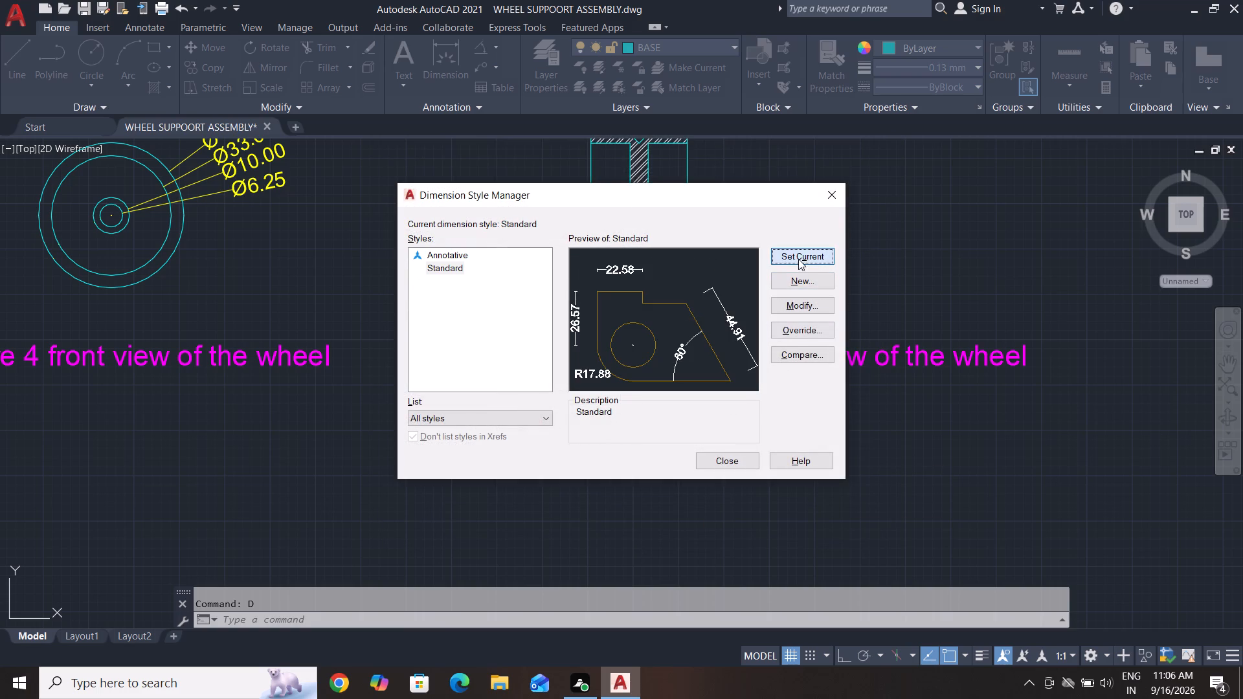
click(732, 462)
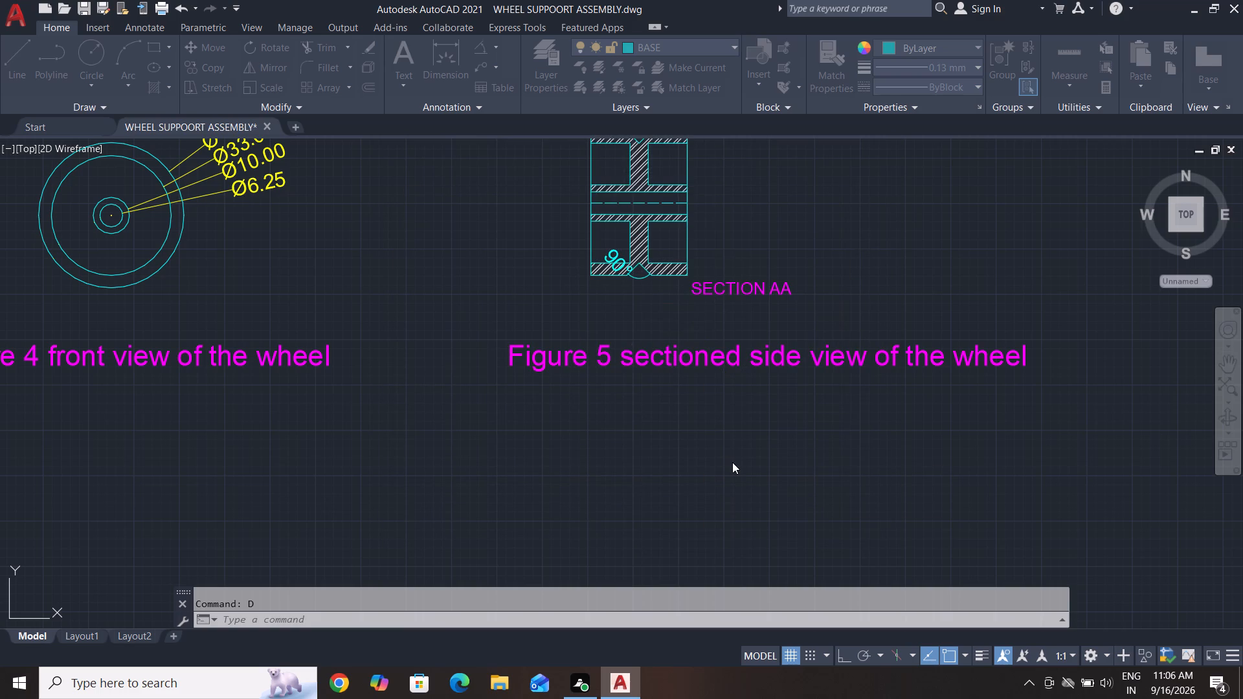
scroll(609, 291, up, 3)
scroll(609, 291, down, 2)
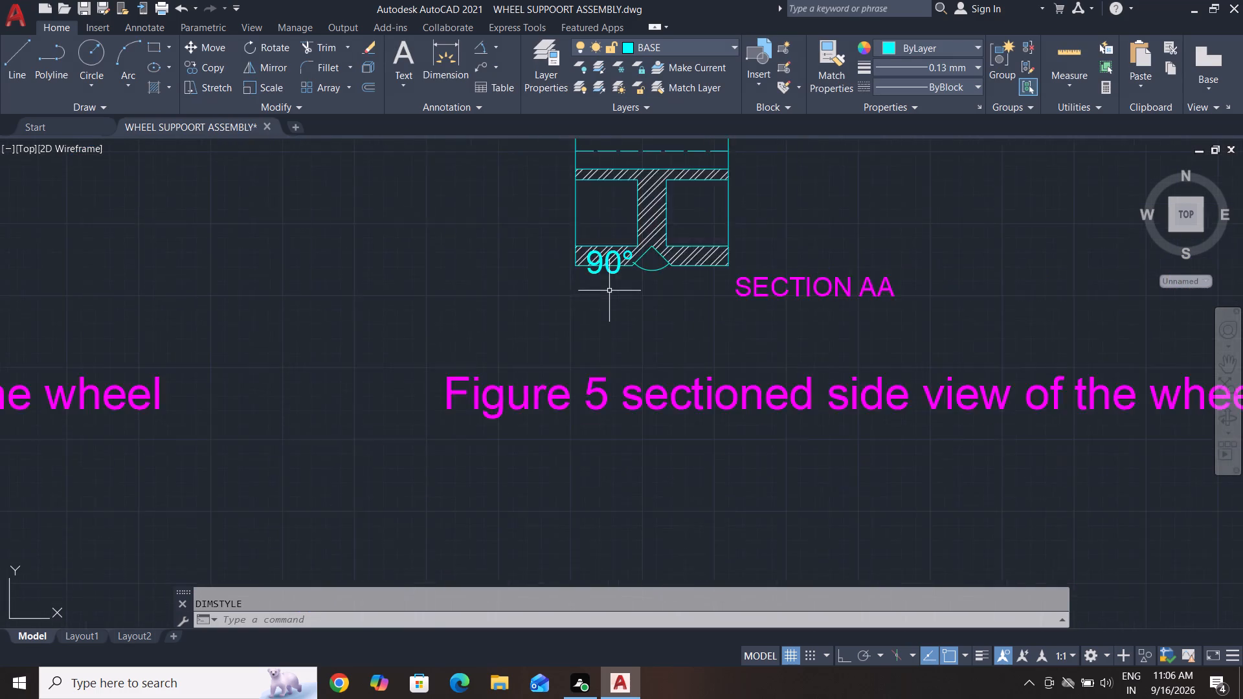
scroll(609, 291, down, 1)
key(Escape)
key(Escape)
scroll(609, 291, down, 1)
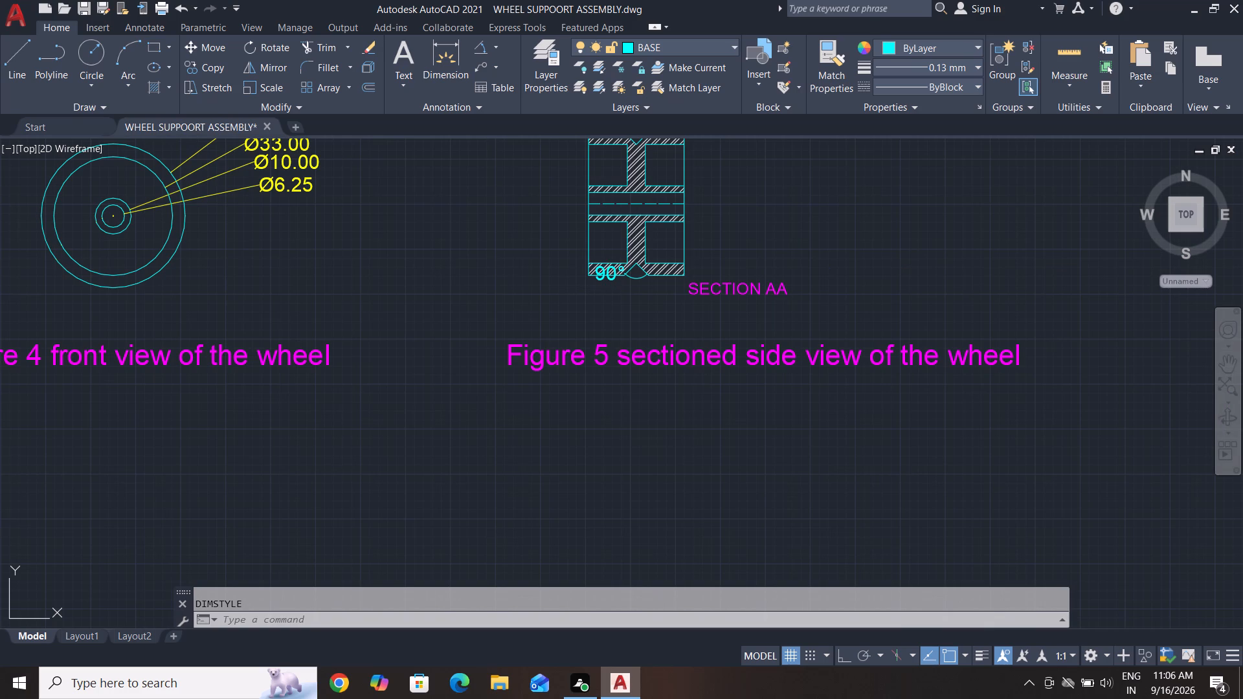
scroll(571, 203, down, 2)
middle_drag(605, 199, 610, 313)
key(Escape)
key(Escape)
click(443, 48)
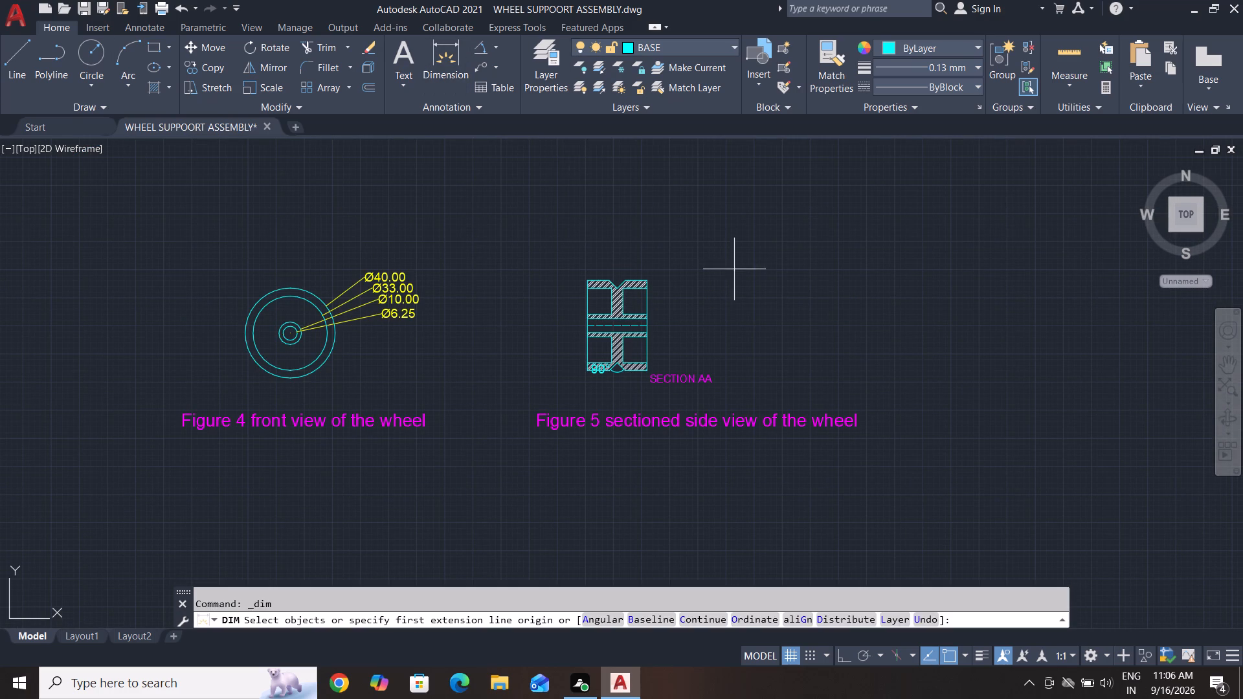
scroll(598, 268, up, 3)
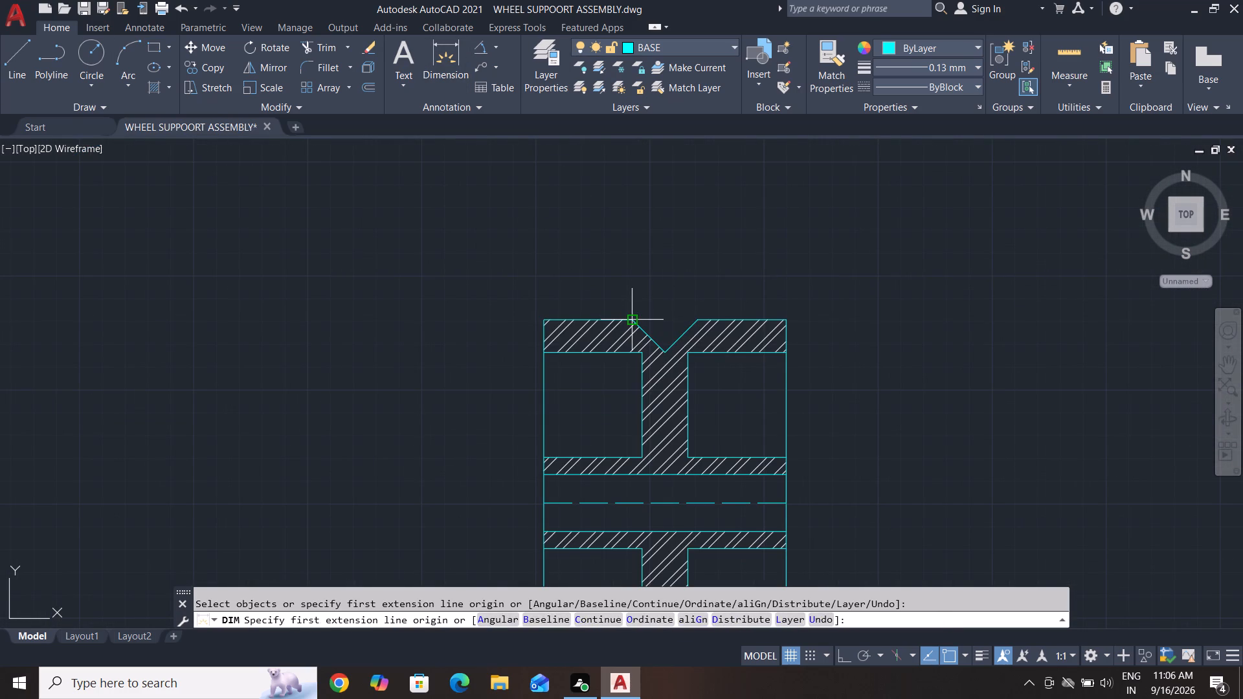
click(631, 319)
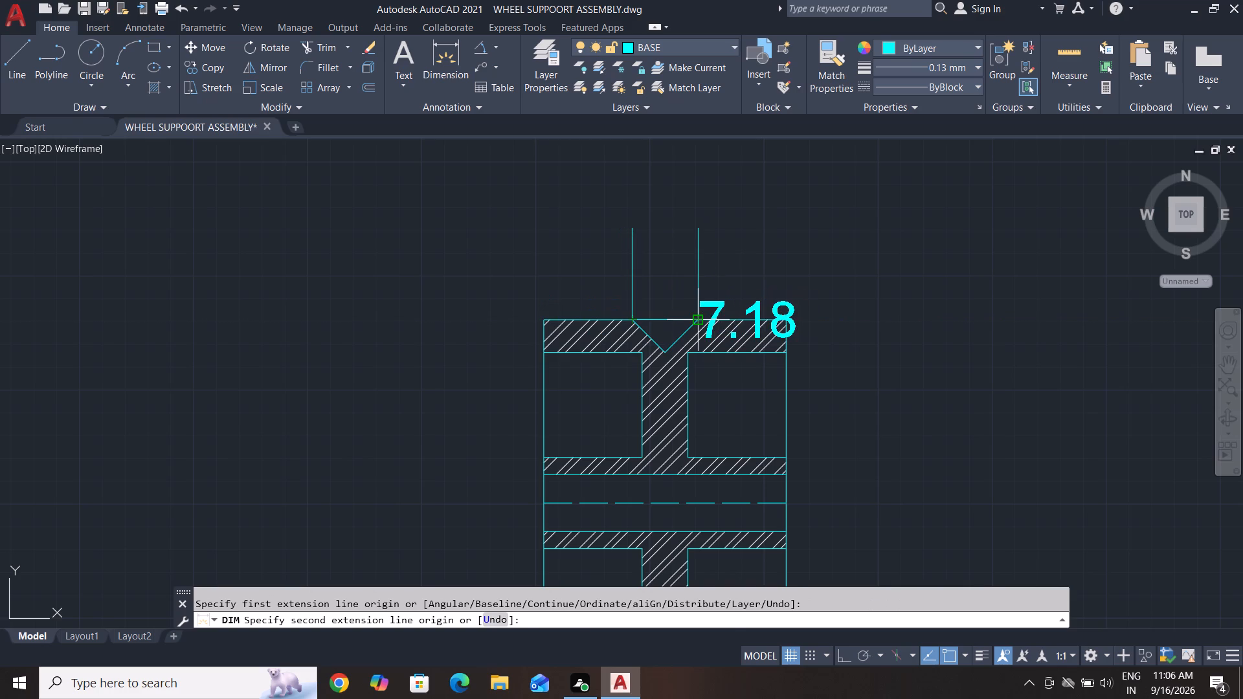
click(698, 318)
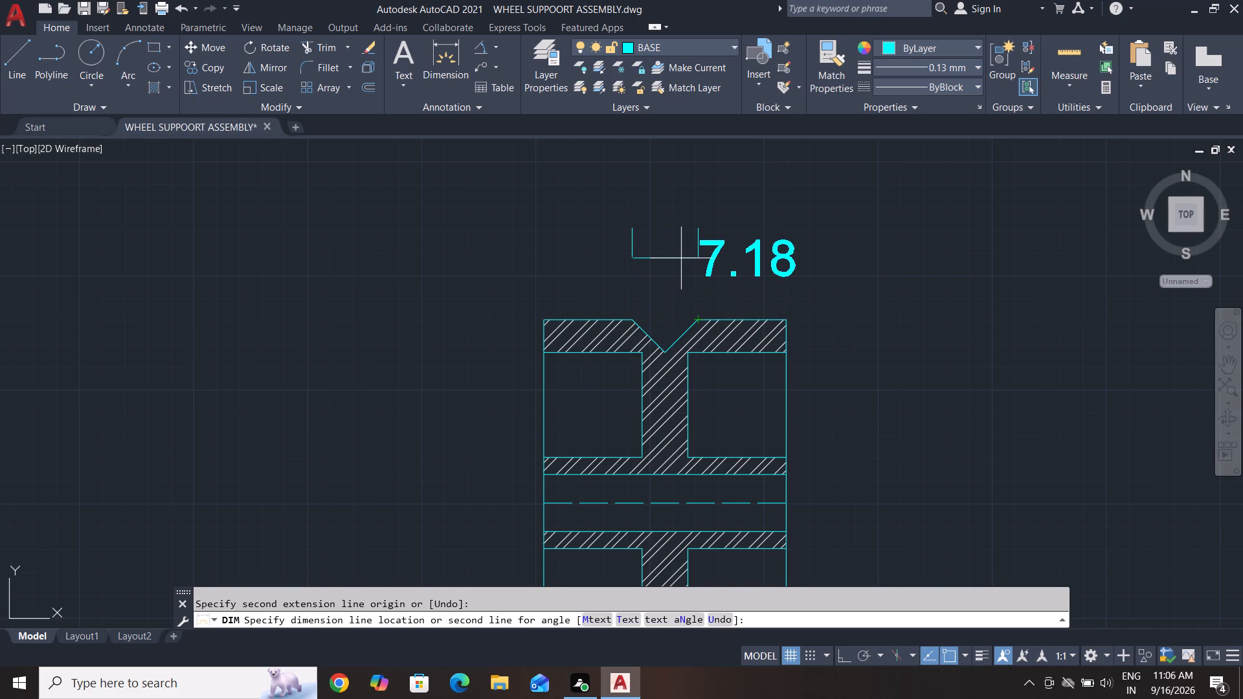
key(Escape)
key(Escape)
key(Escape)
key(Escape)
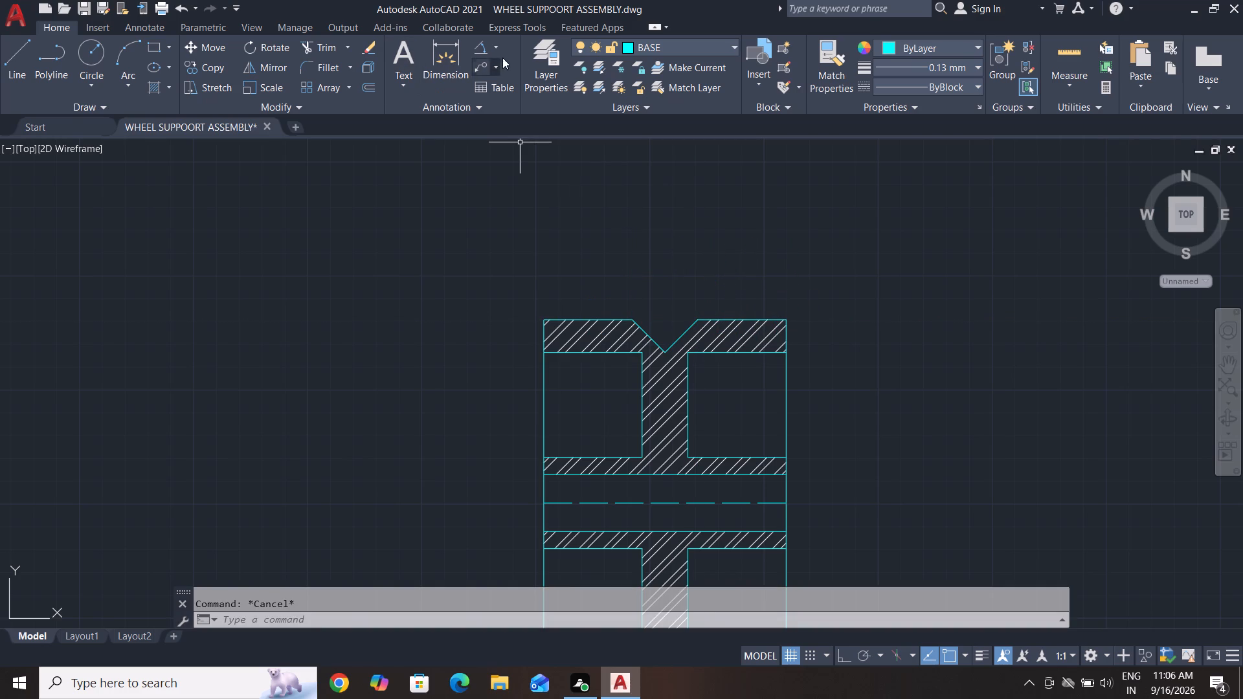
Modify the Standard dimension style so text is aligned with the dimension line, and set it as the current style.
key(d)
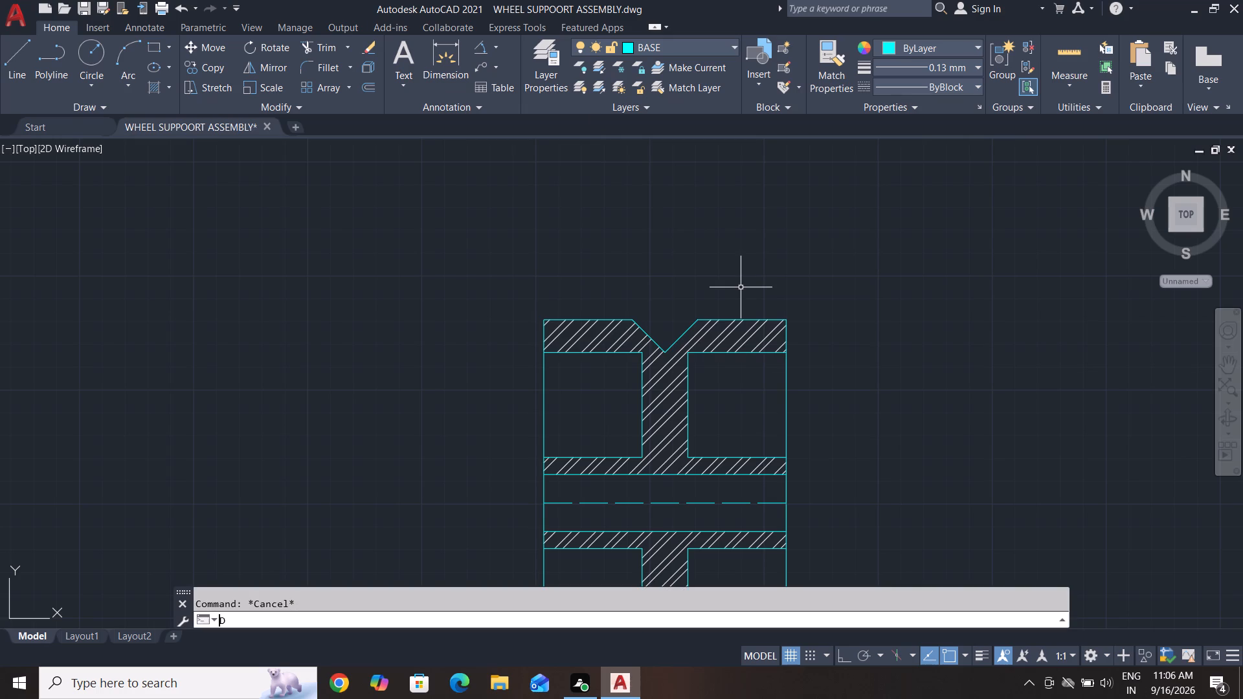
key(Return)
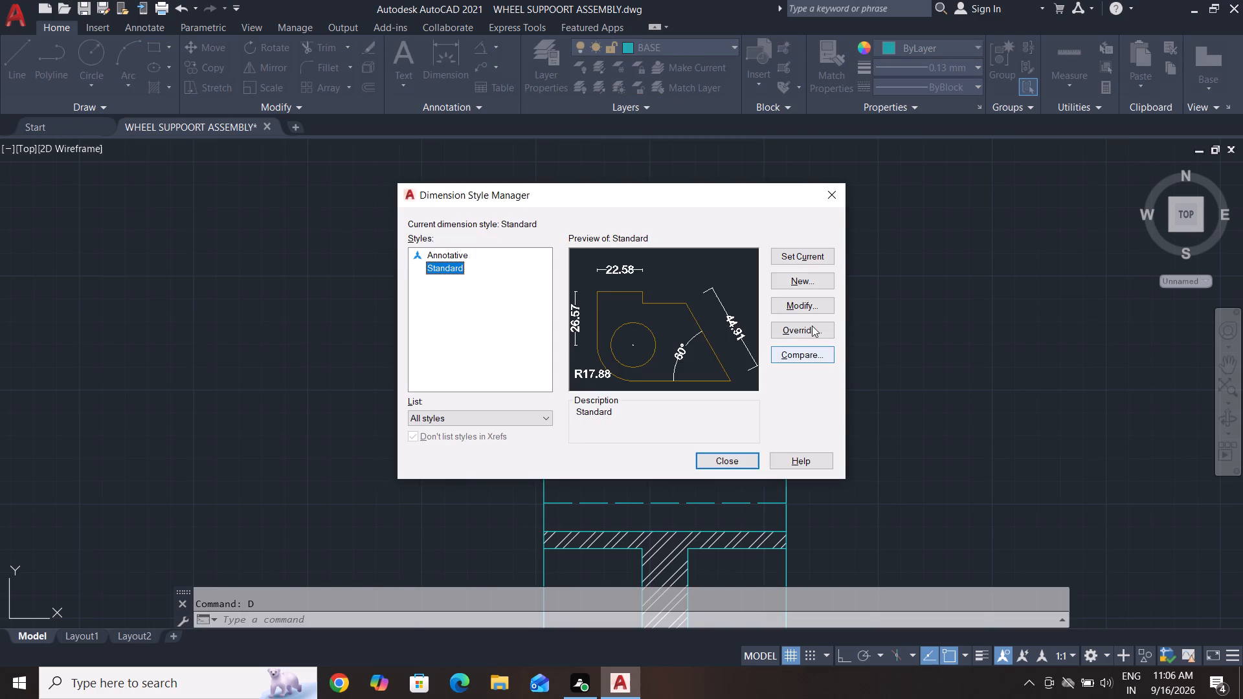
click(810, 302)
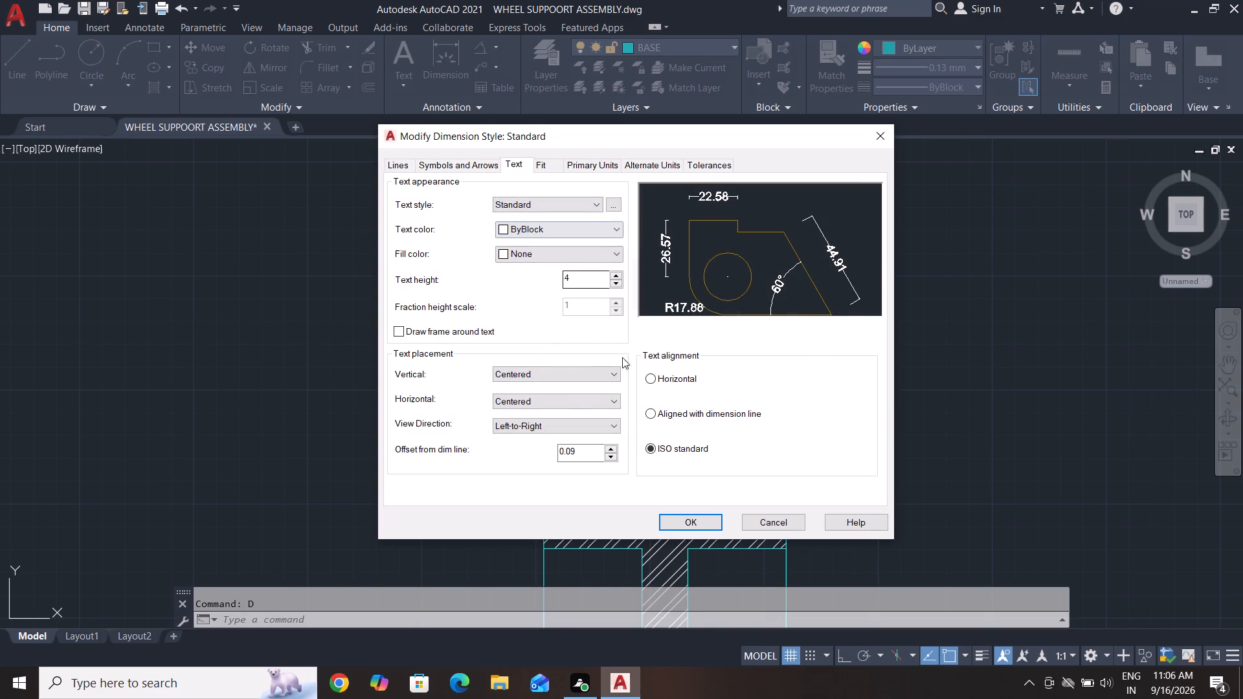
click(646, 414)
click(699, 520)
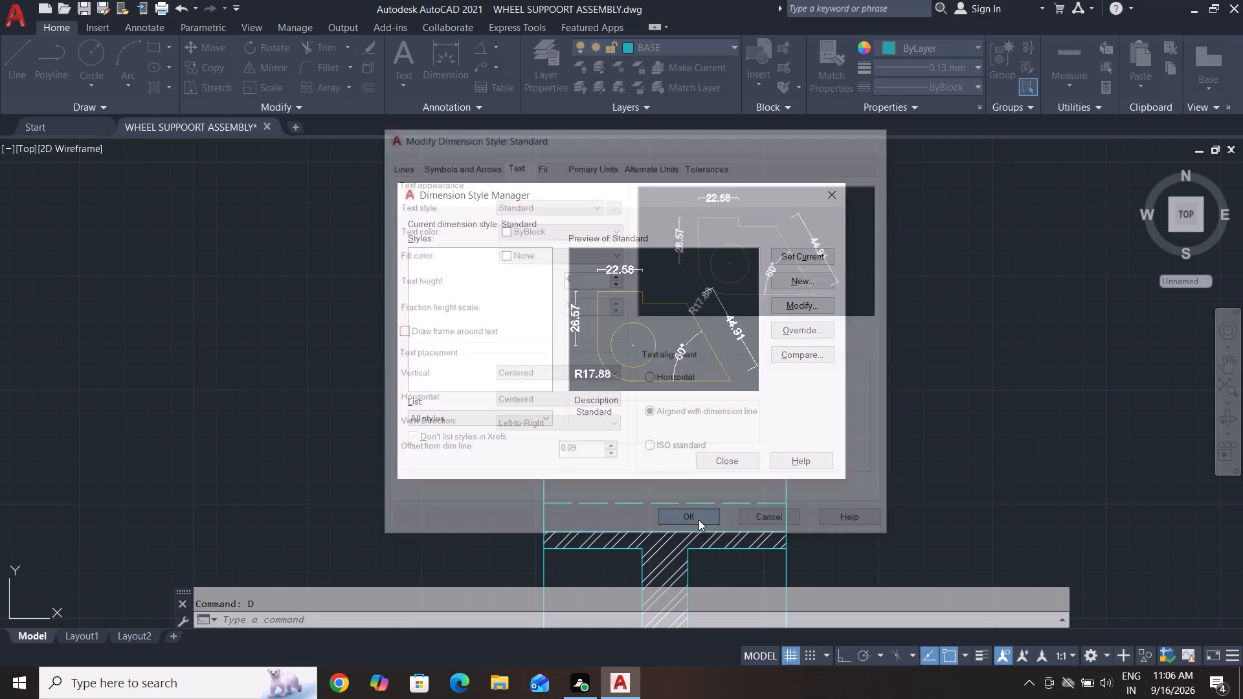
click(811, 258)
click(749, 461)
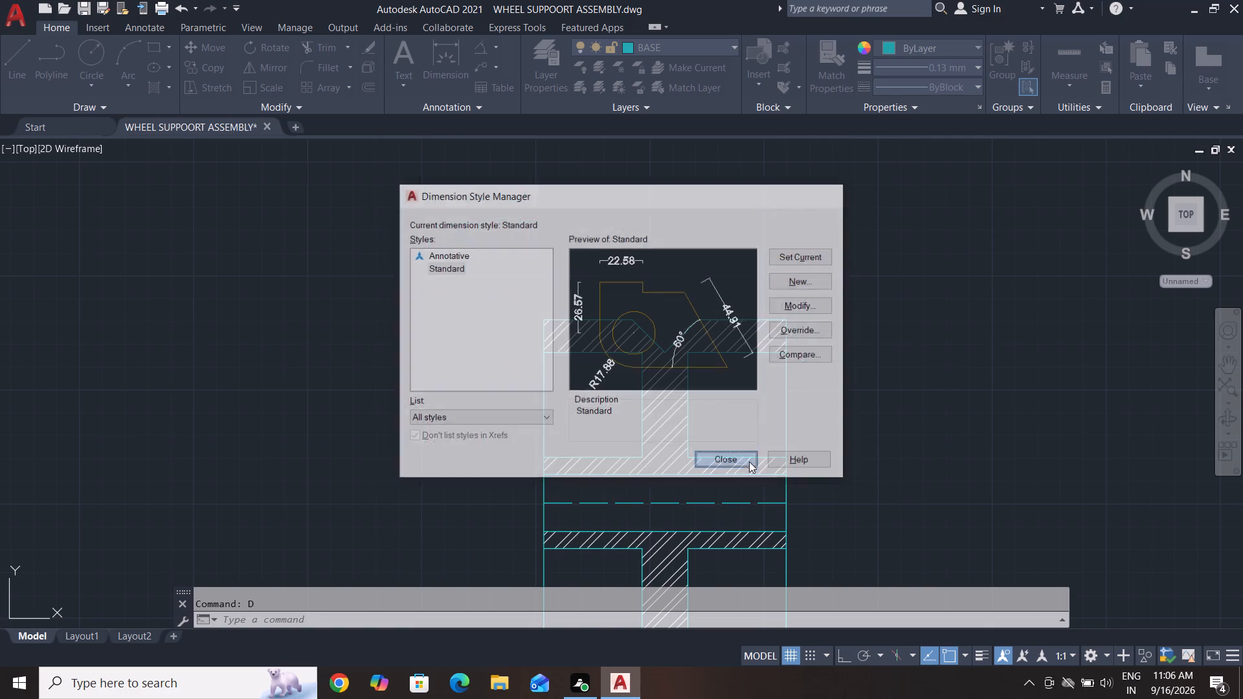
Add a horizontal linear dimension across the central web's thickness at its rim end, placed above the V-groove of the wheel's section view.
click(480, 48)
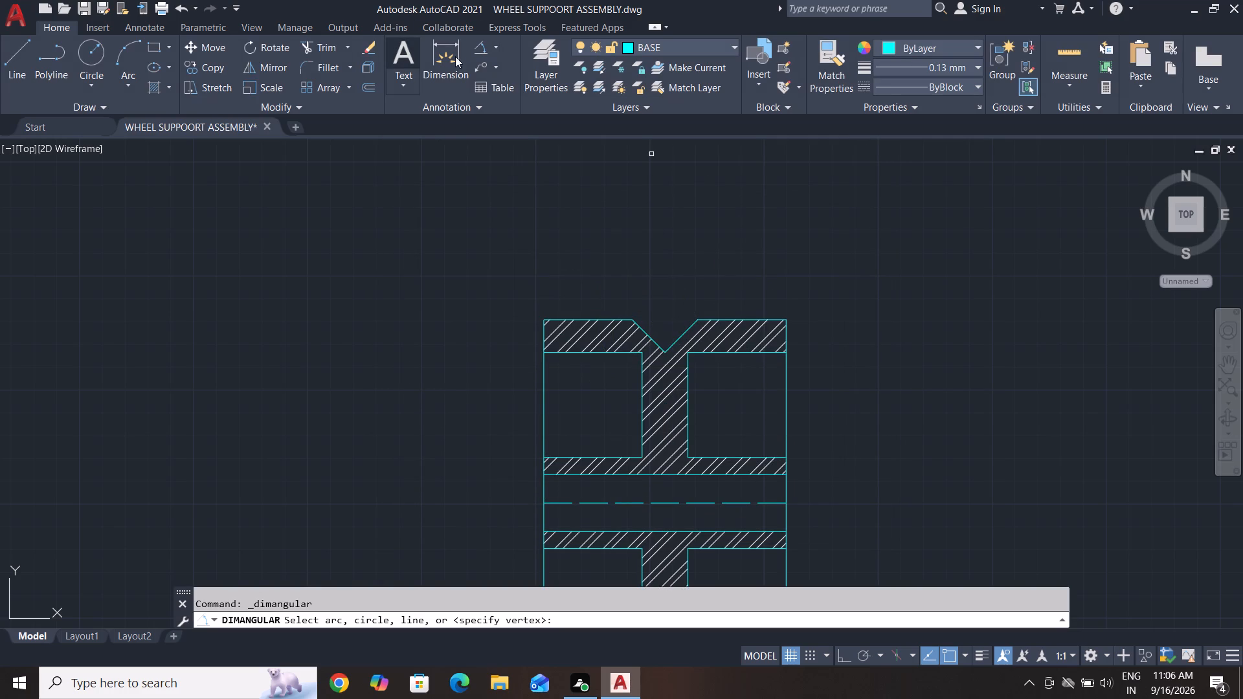
click(493, 45)
click(521, 91)
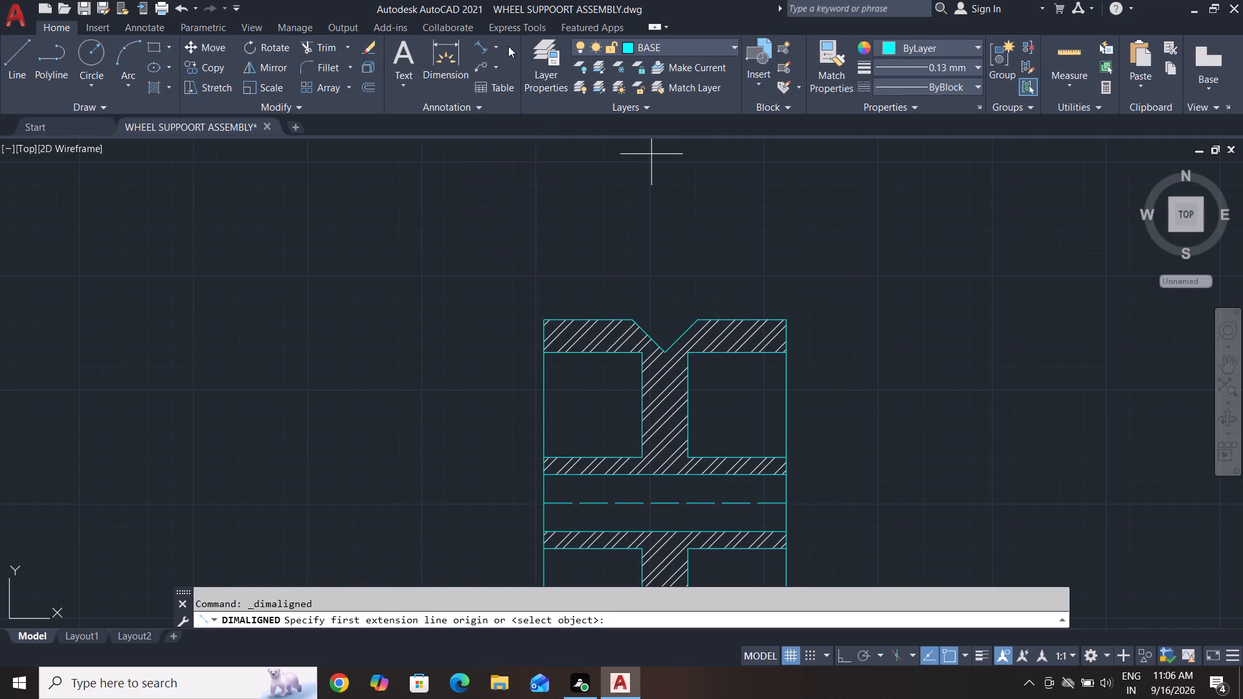
click(493, 38)
click(515, 76)
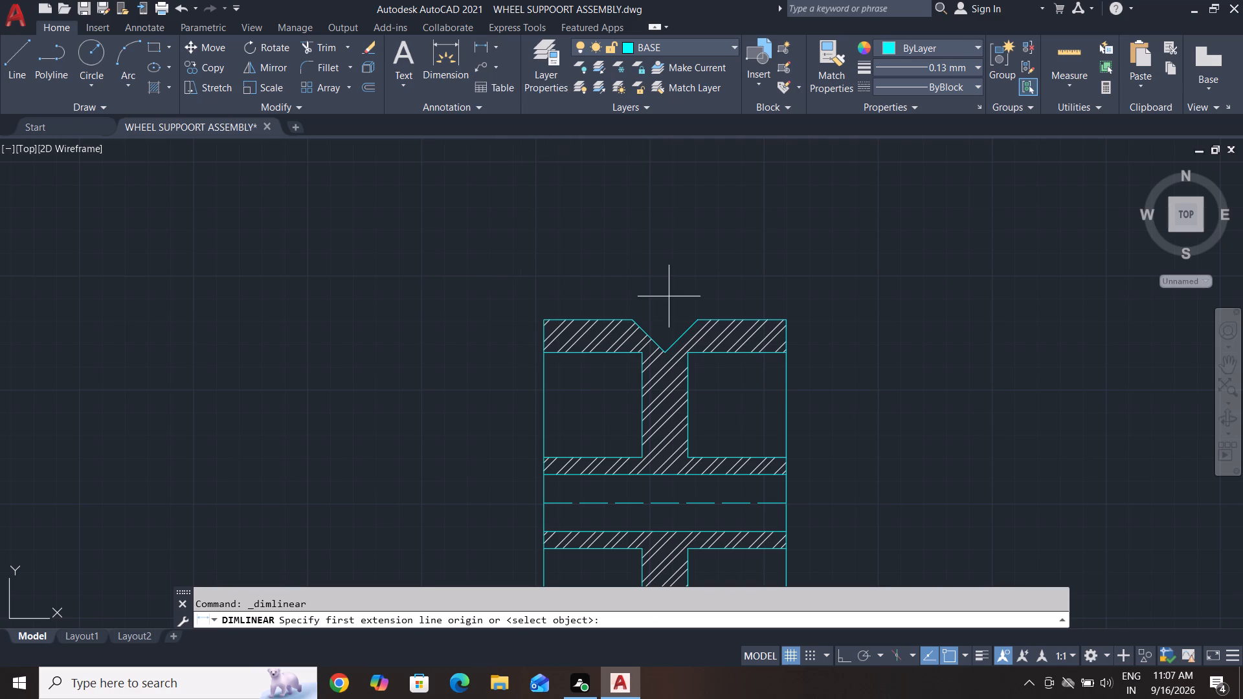
click(642, 354)
click(688, 353)
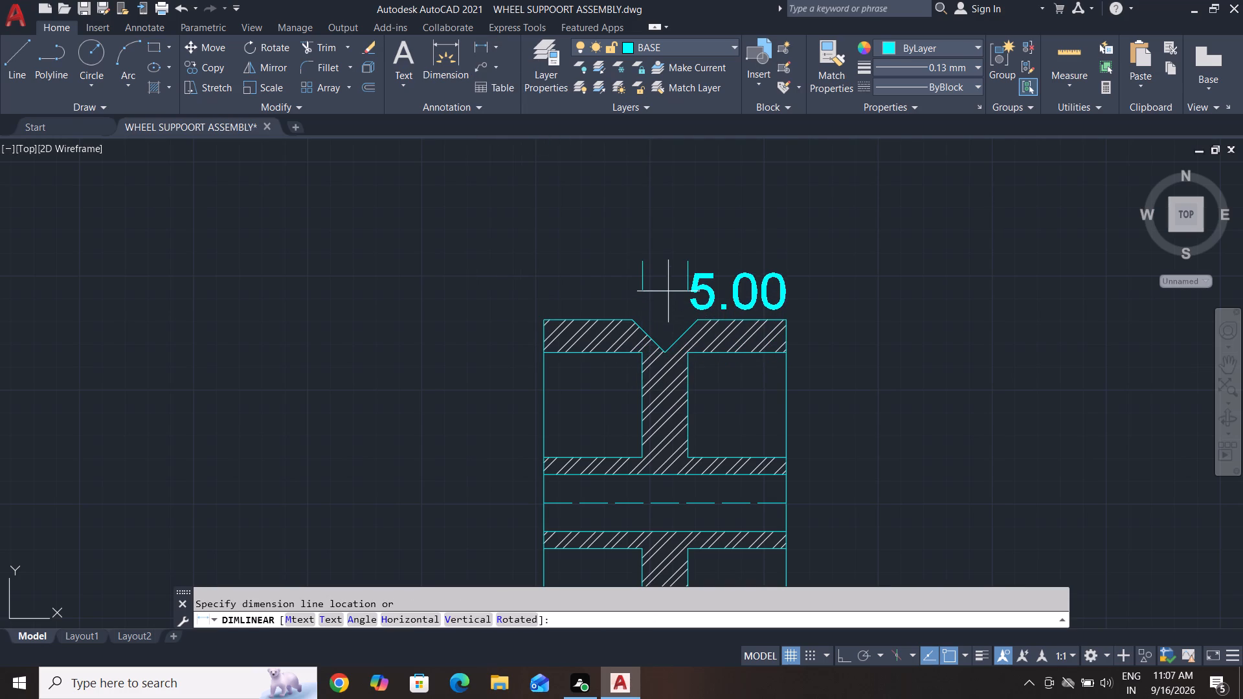
click(664, 282)
key(Escape)
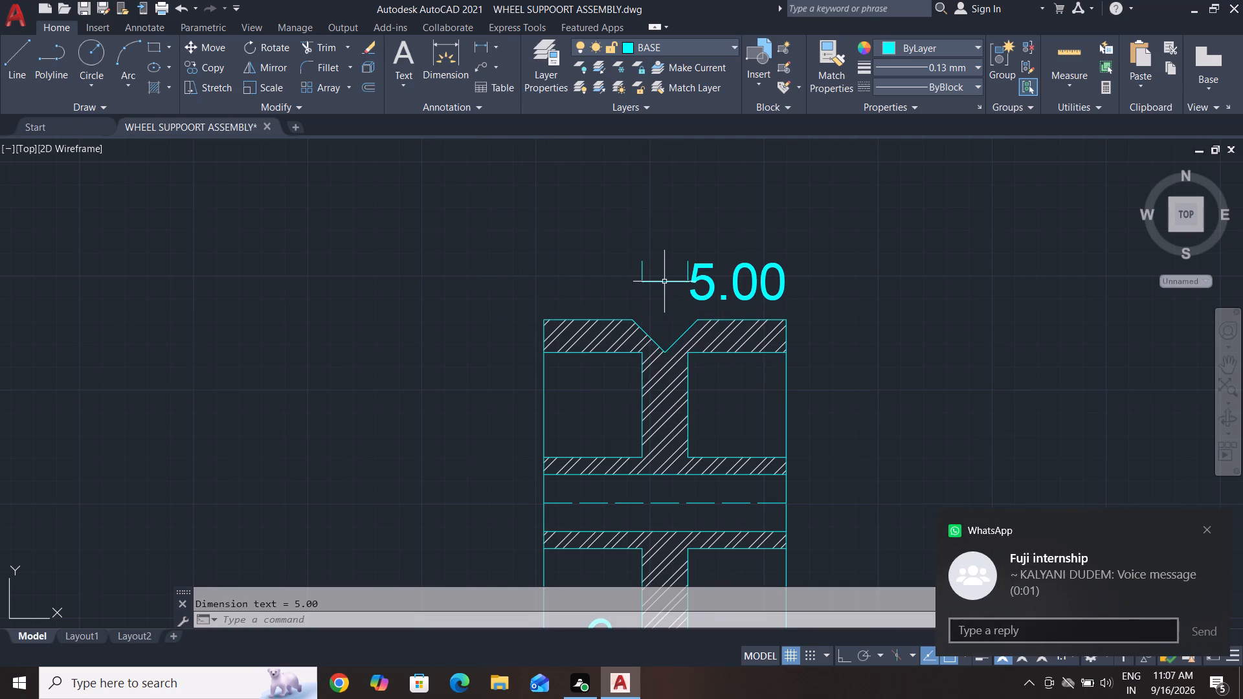
key(Escape)
key(Escape)
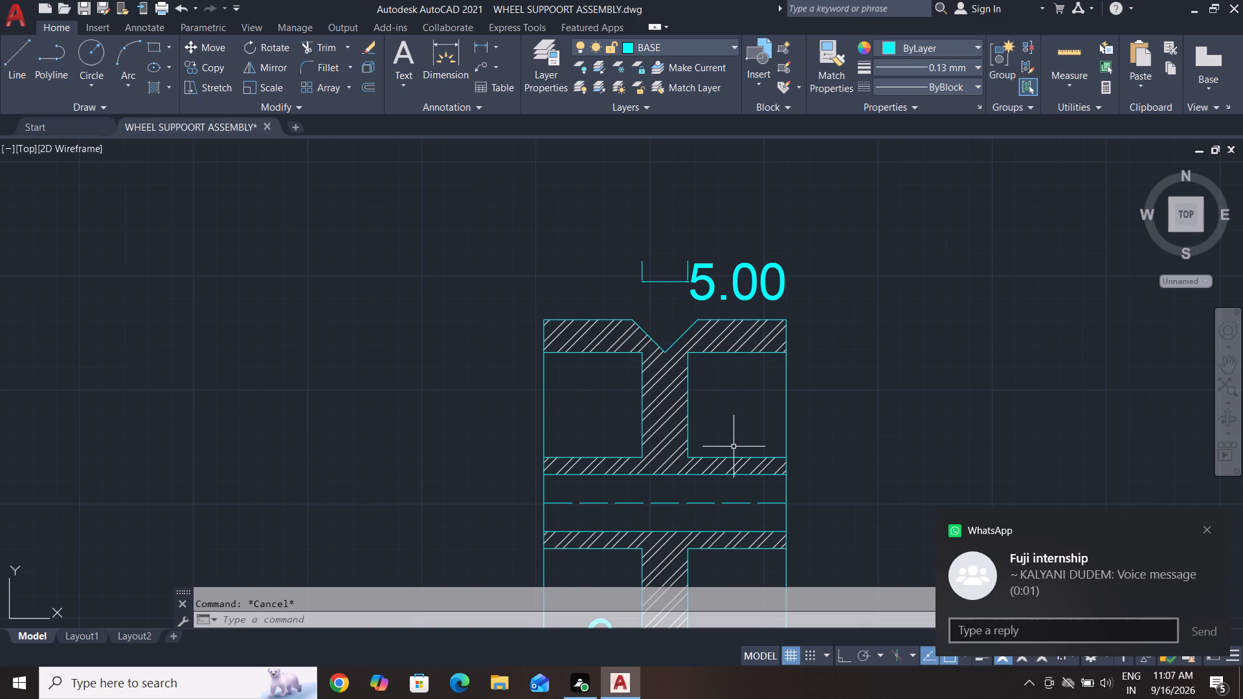
key(Escape)
key(Escape)
key(Escape)
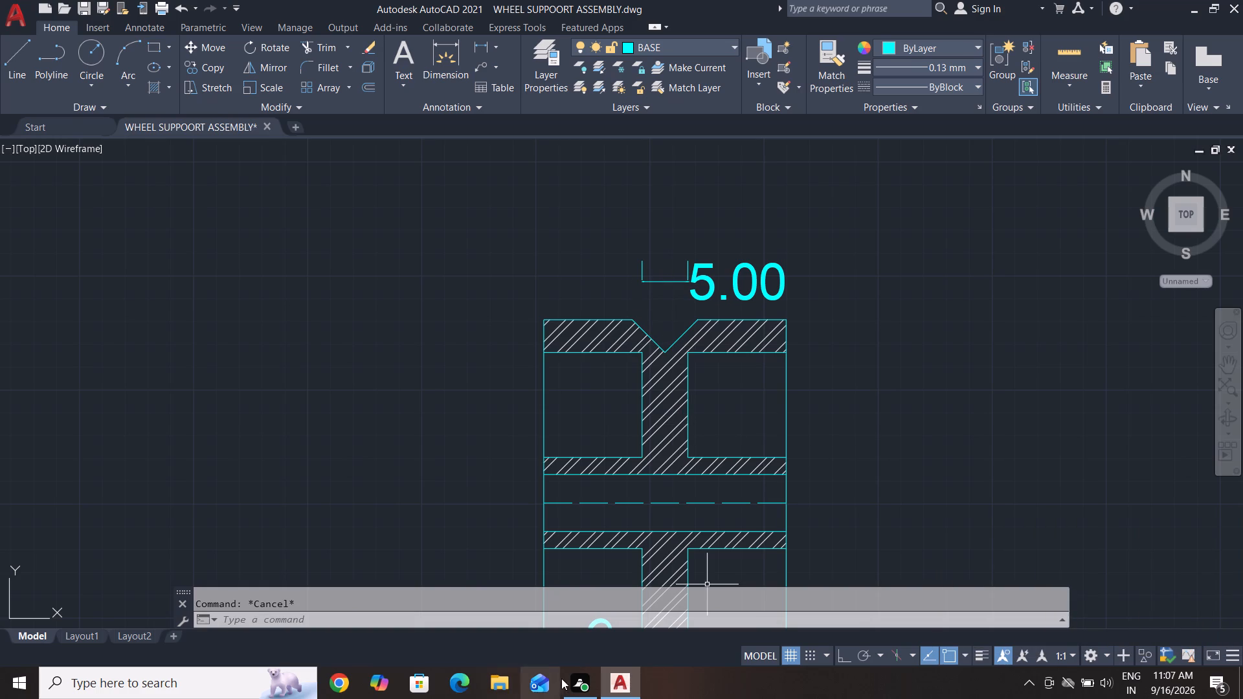
Switch to WhatsApp.
click(236, 690)
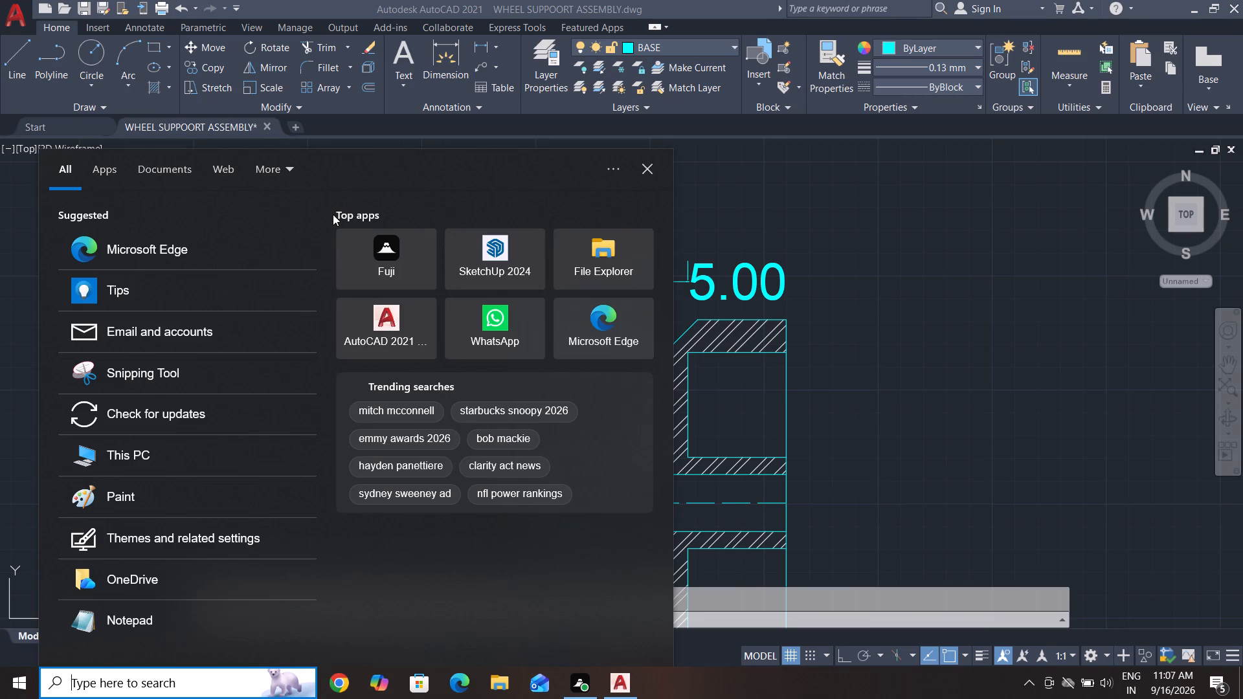
double_click(504, 326)
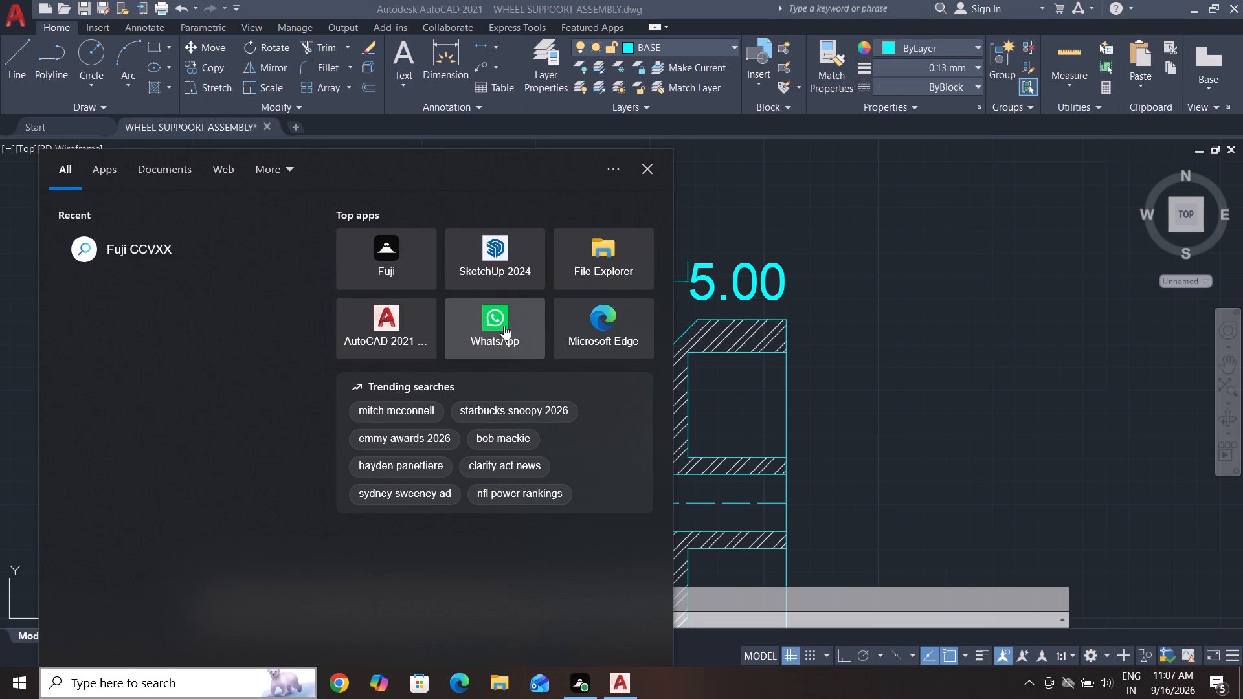
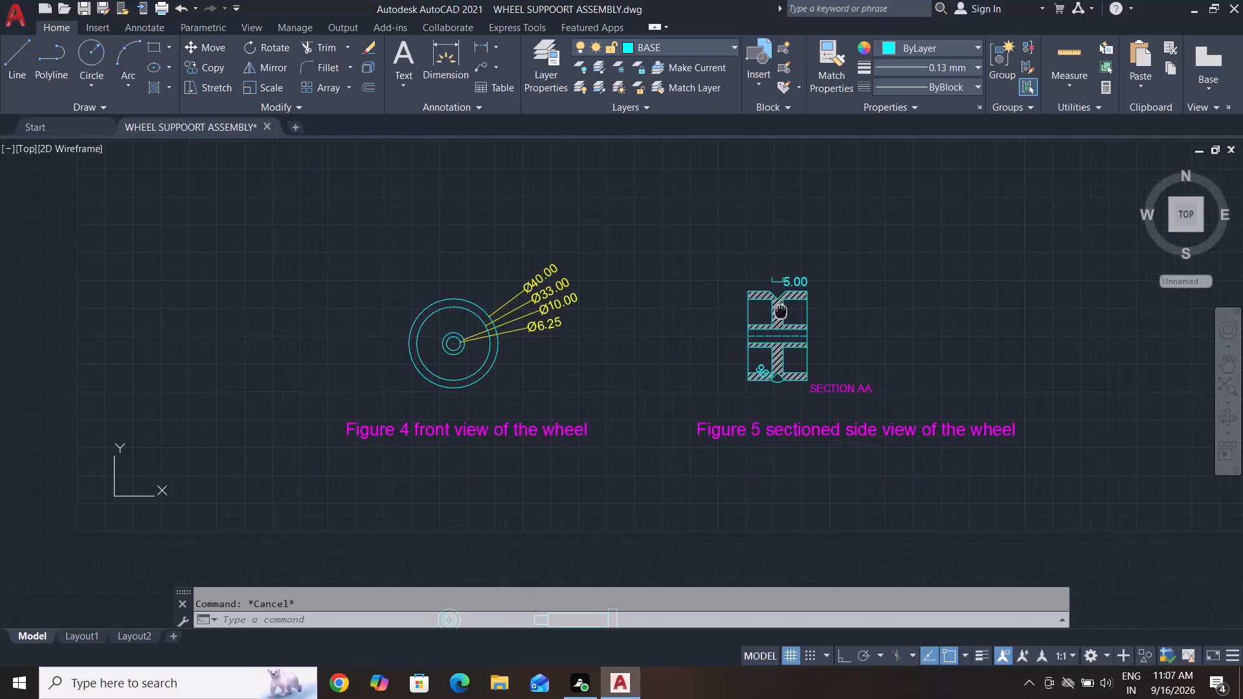
Add a horizontal linear dimension across the wheel's full rim width in the section view, with Ortho on, placed above the 5.00 web dimension.
middle_drag(791, 293, 805, 330)
scroll(809, 310, up, 2)
key(Escape)
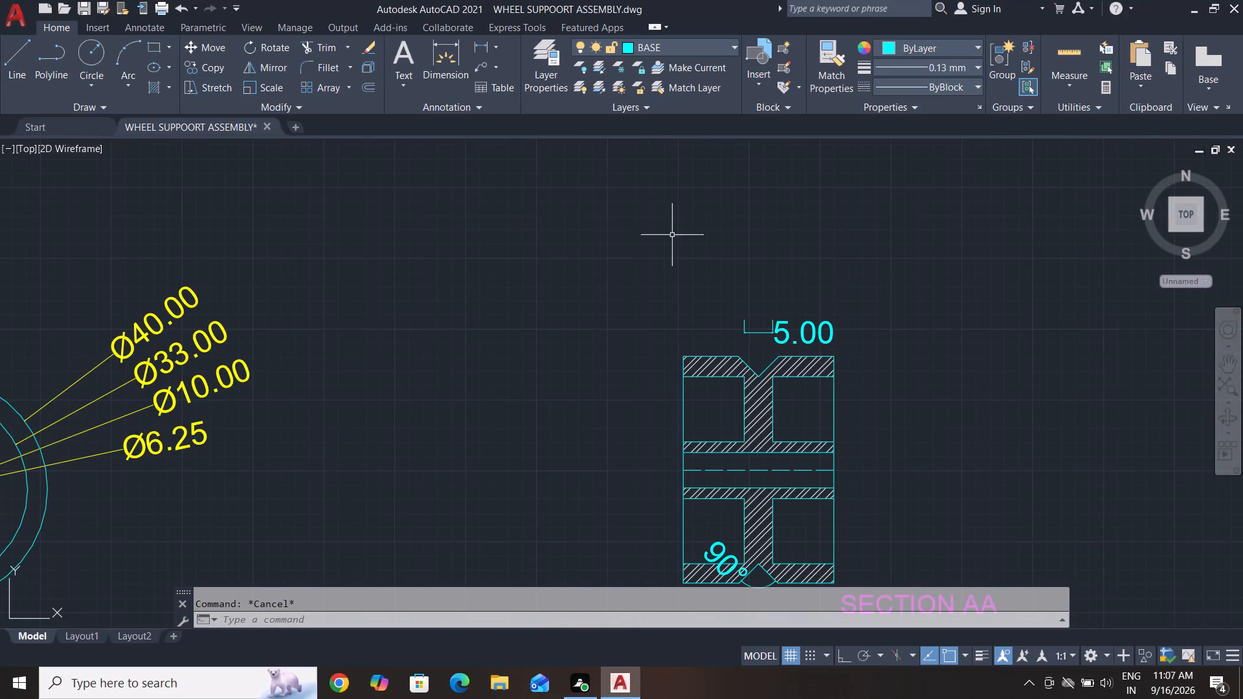
key(Escape)
key(Escape)
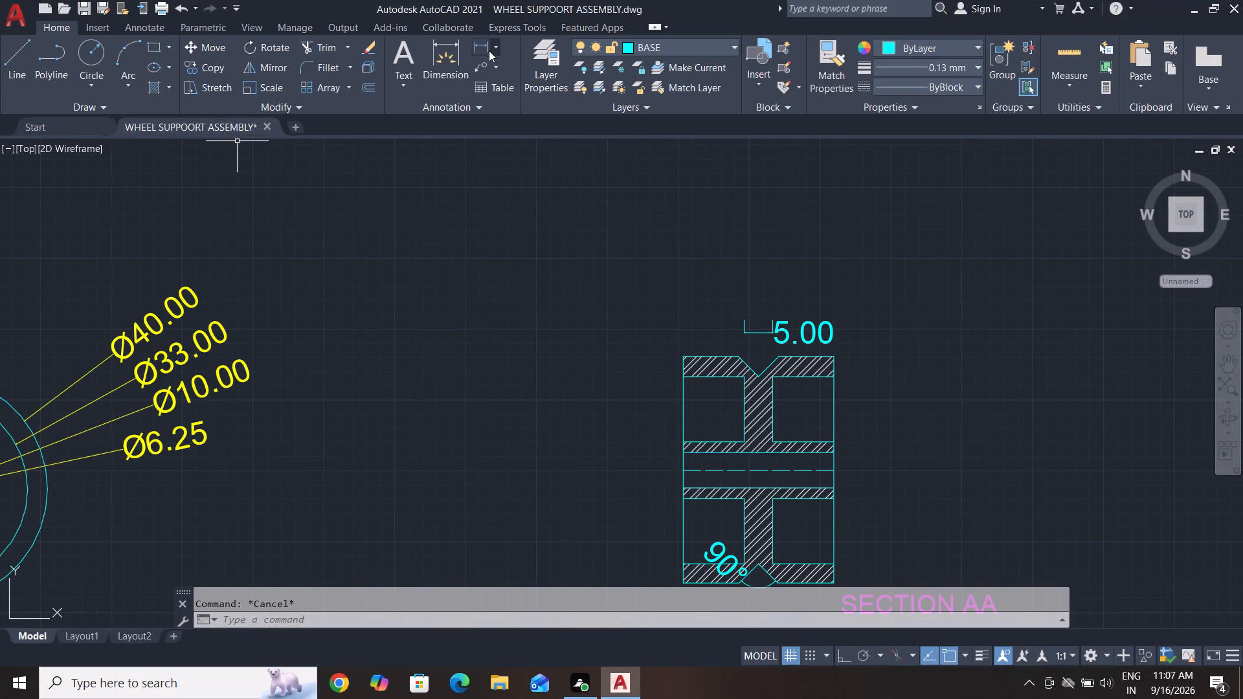
click(485, 48)
scroll(695, 352, up, 4)
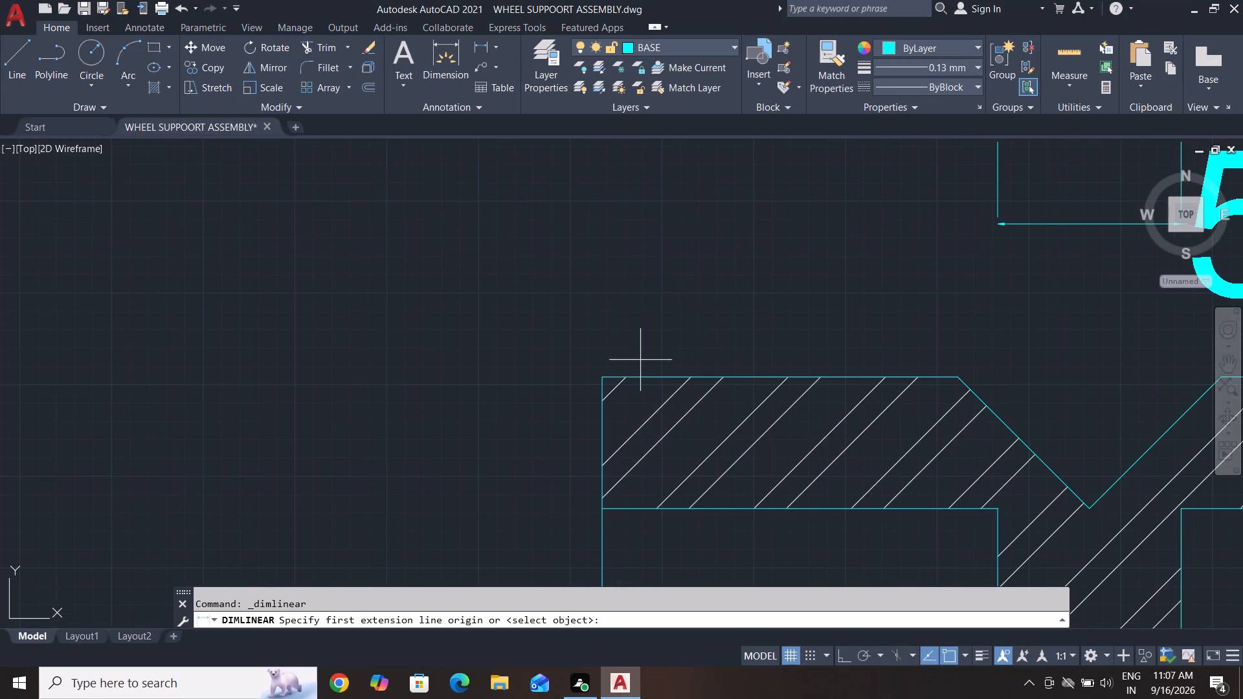
click(601, 379)
scroll(601, 379, down, 2)
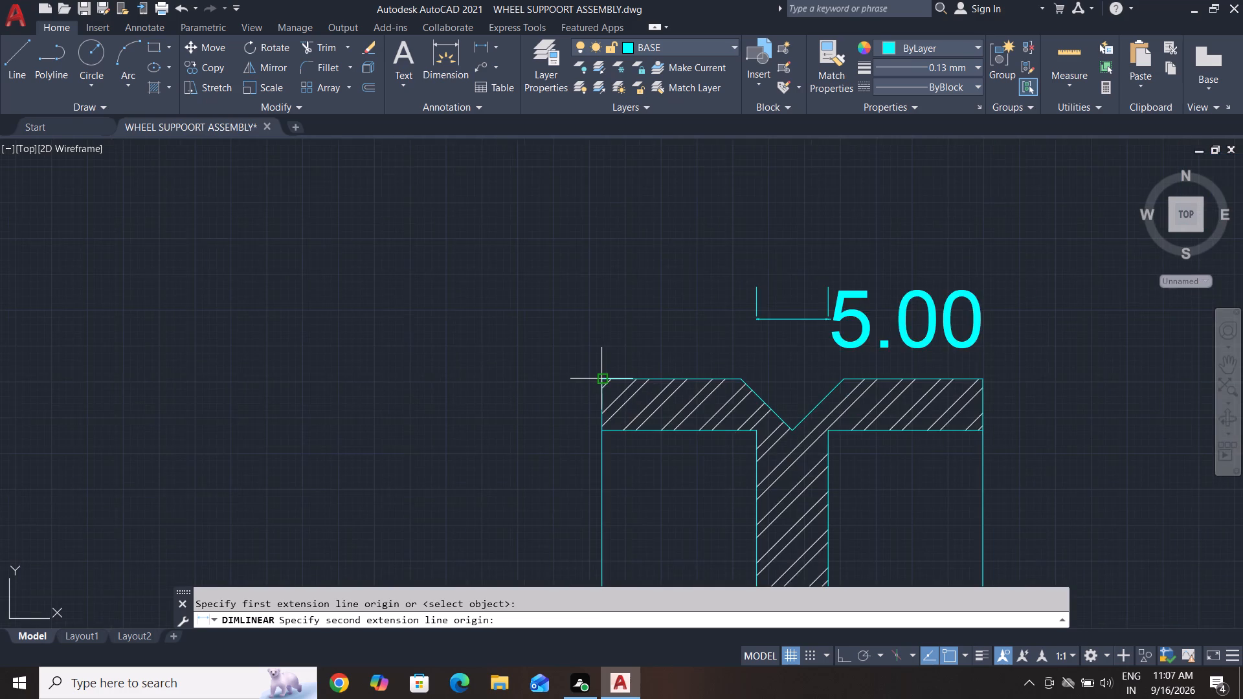
scroll(601, 379, down, 1)
scroll(816, 383, up, 4)
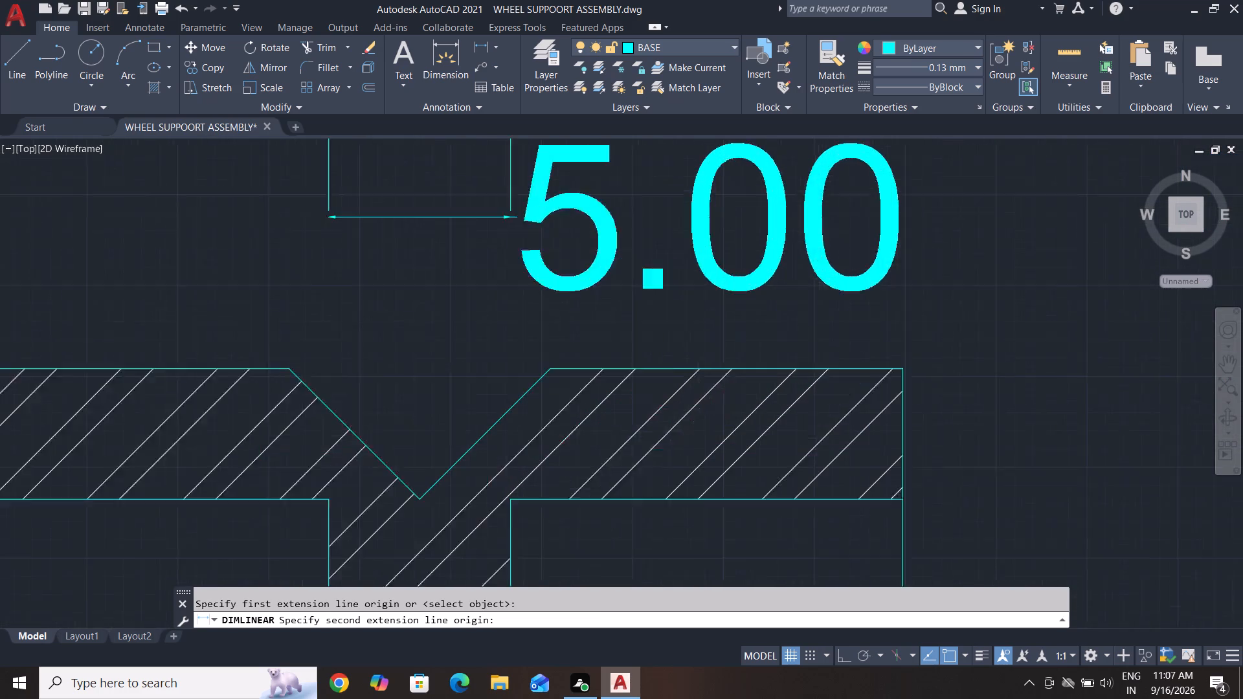
click(847, 655)
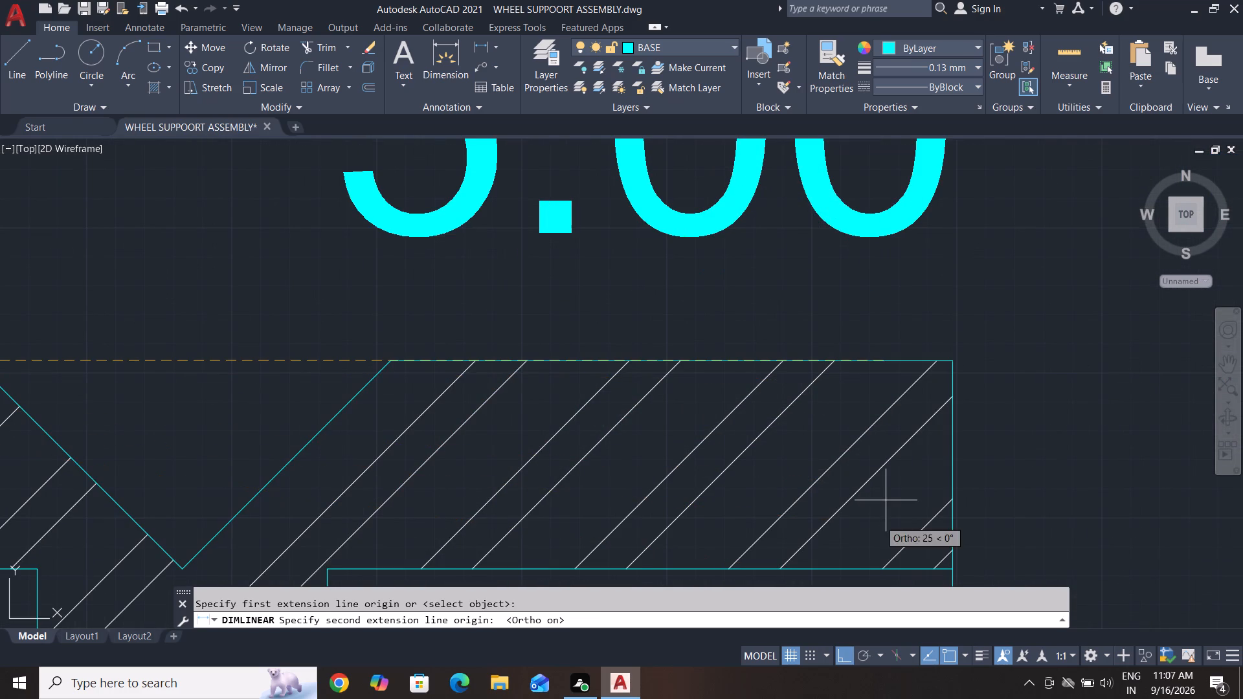
click(952, 364)
scroll(952, 364, down, 2)
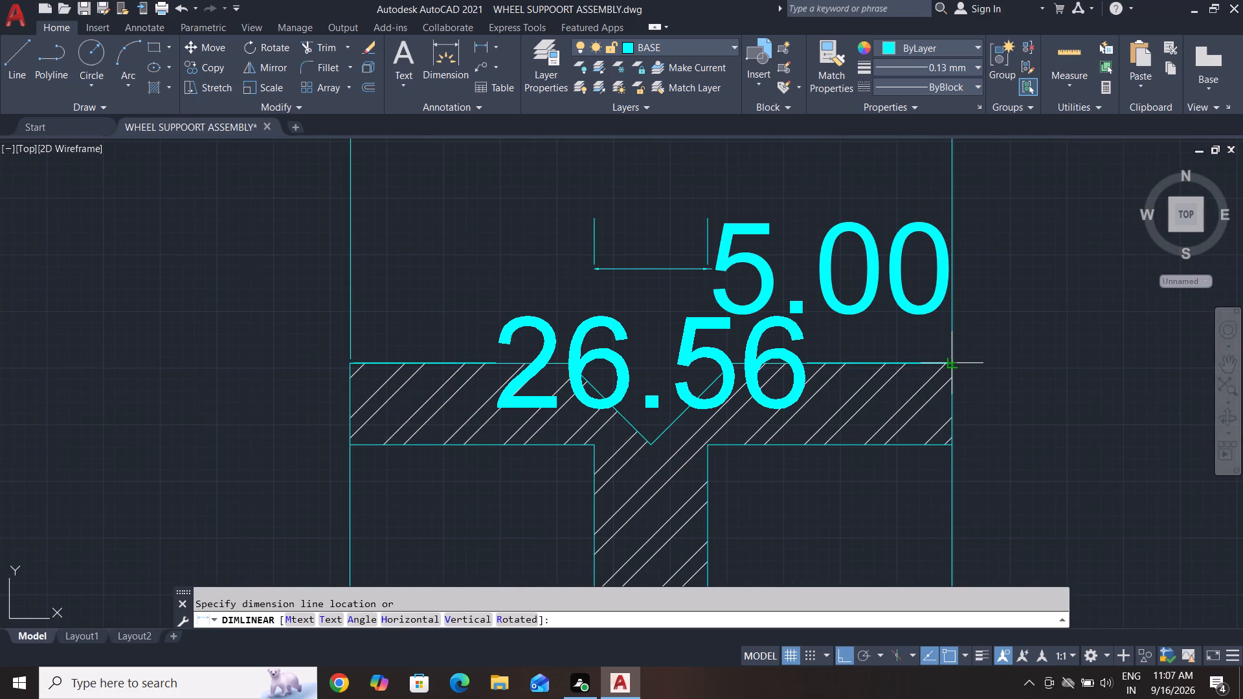
scroll(952, 364, down, 1)
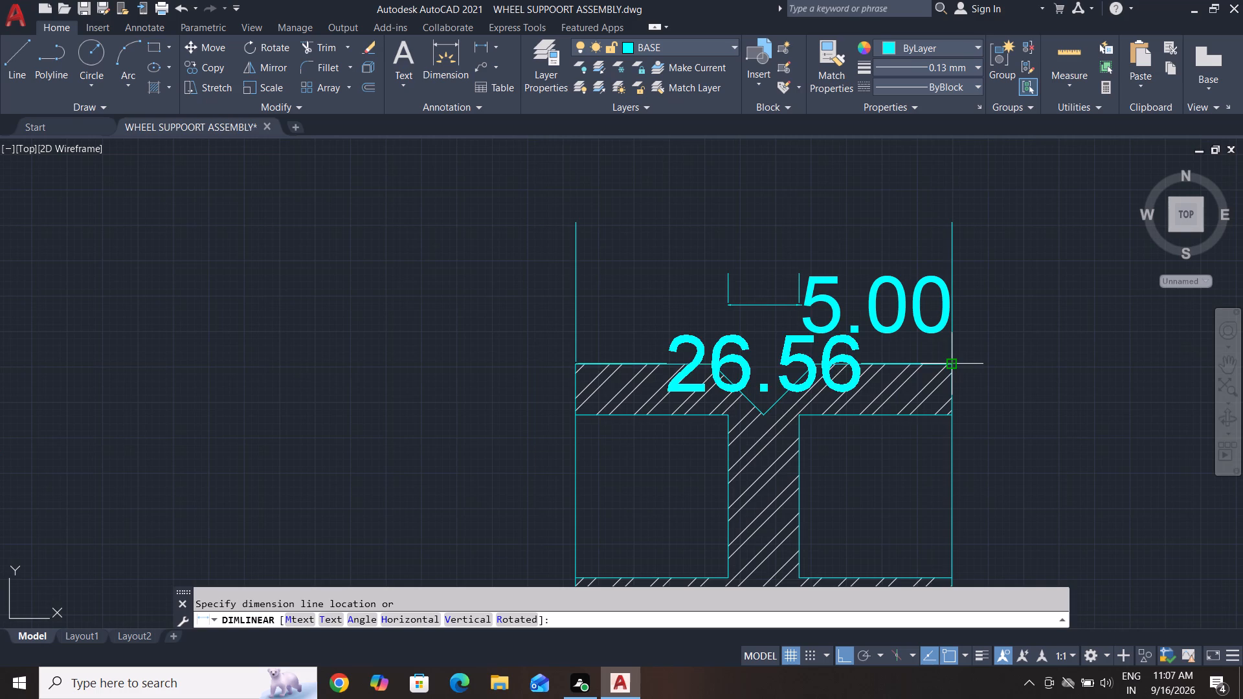
click(937, 206)
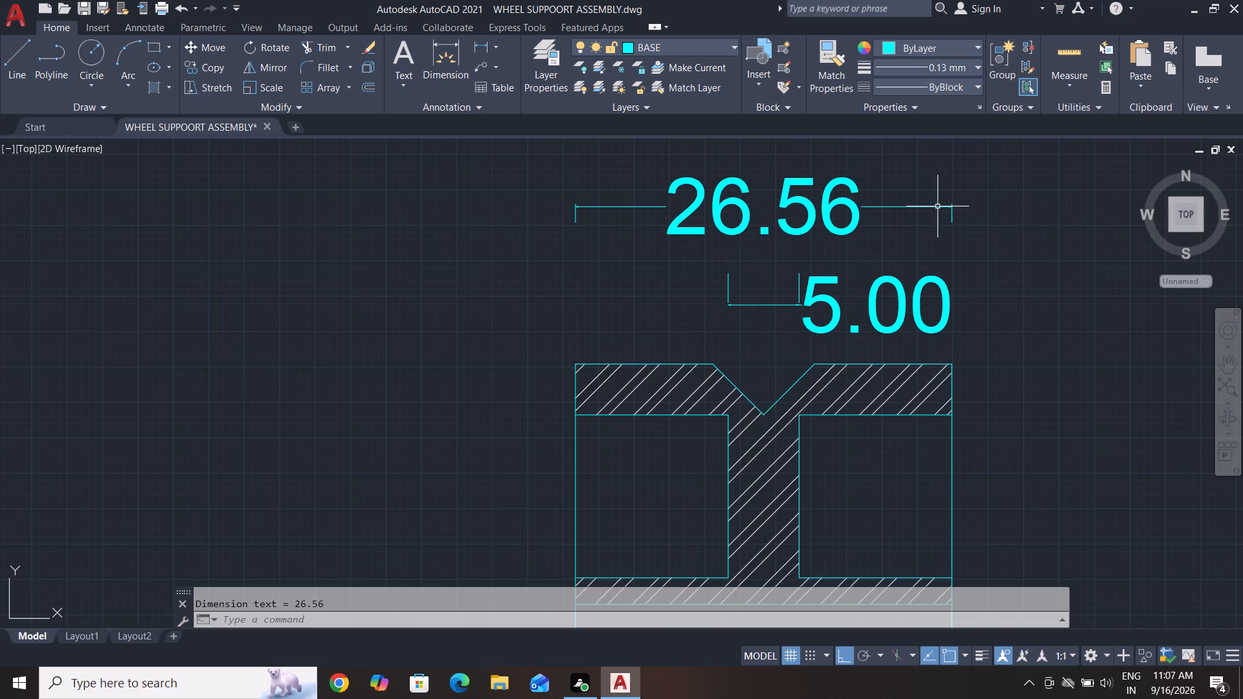
key(Escape)
key(Escape)
key(Escape)
key(Escape)
key(Escape)
key(Escape)
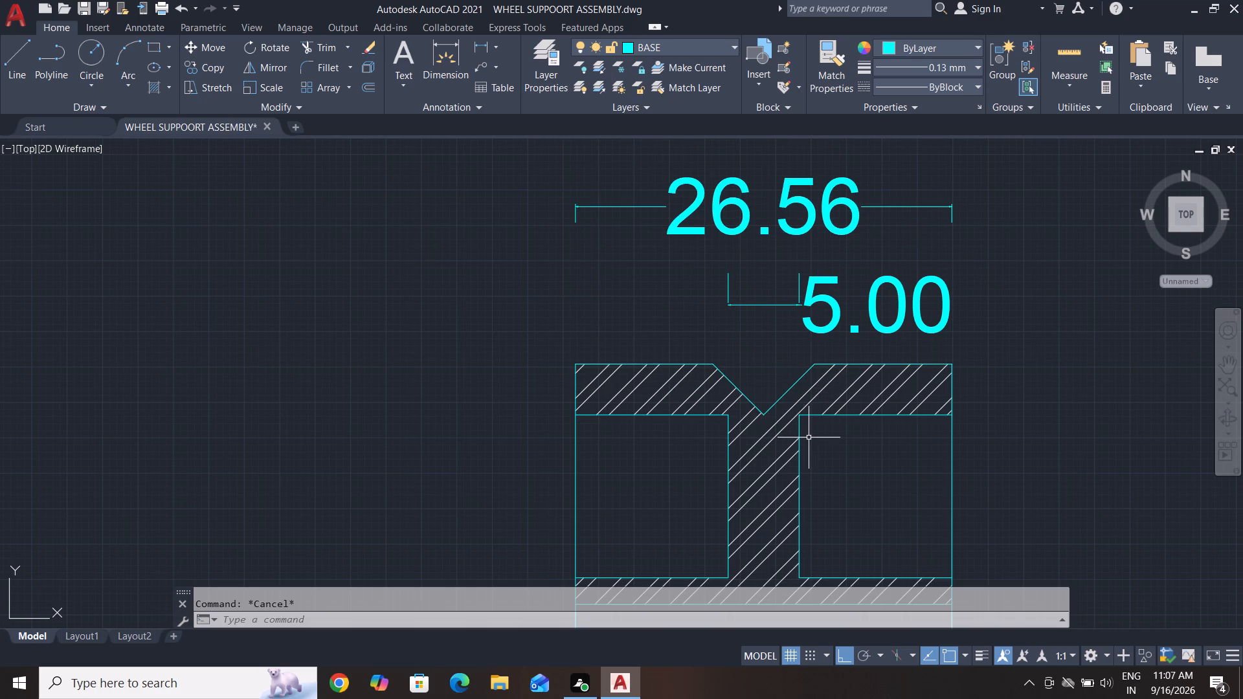
Modify the Standard dimension style to a linear precision of 0.0 and set it as the current style.
key(d)
key(Return)
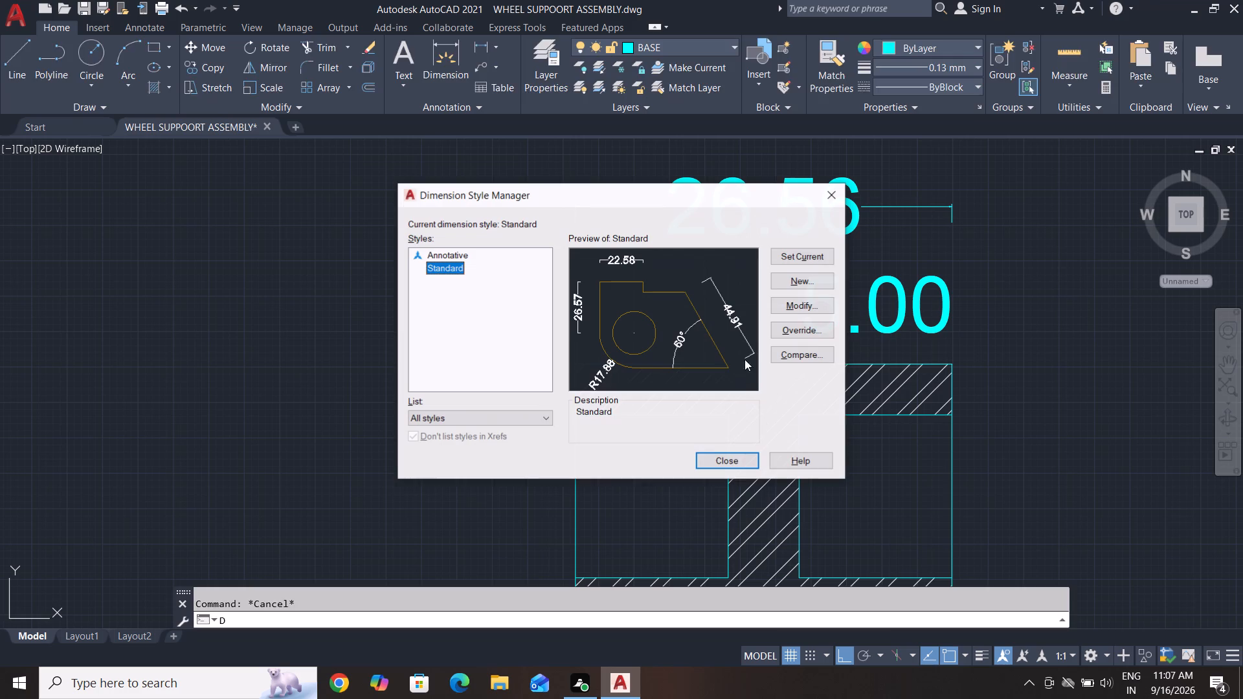
click(818, 306)
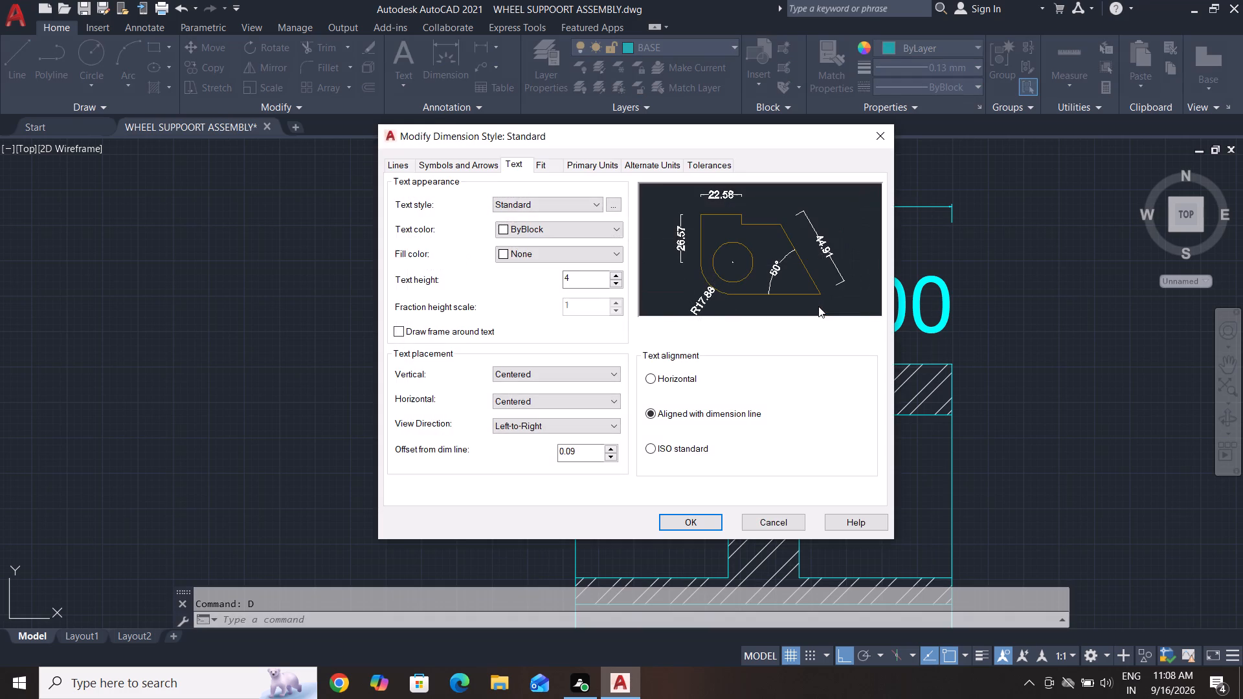
click(588, 160)
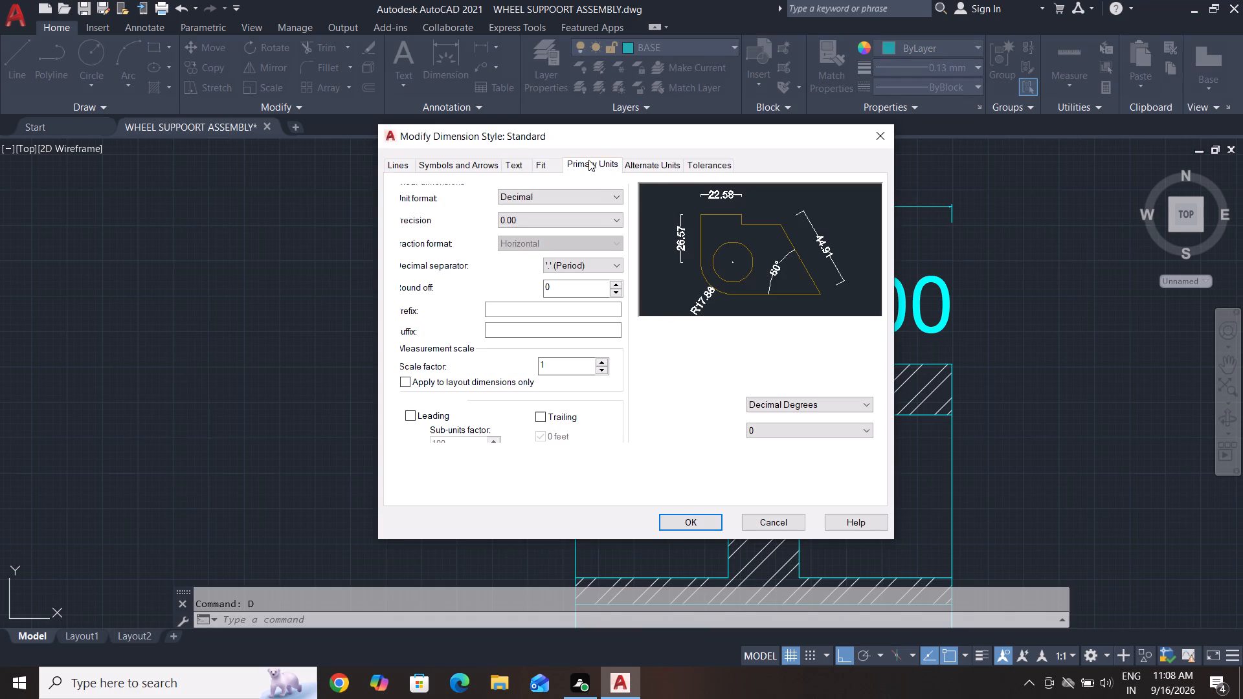
click(618, 221)
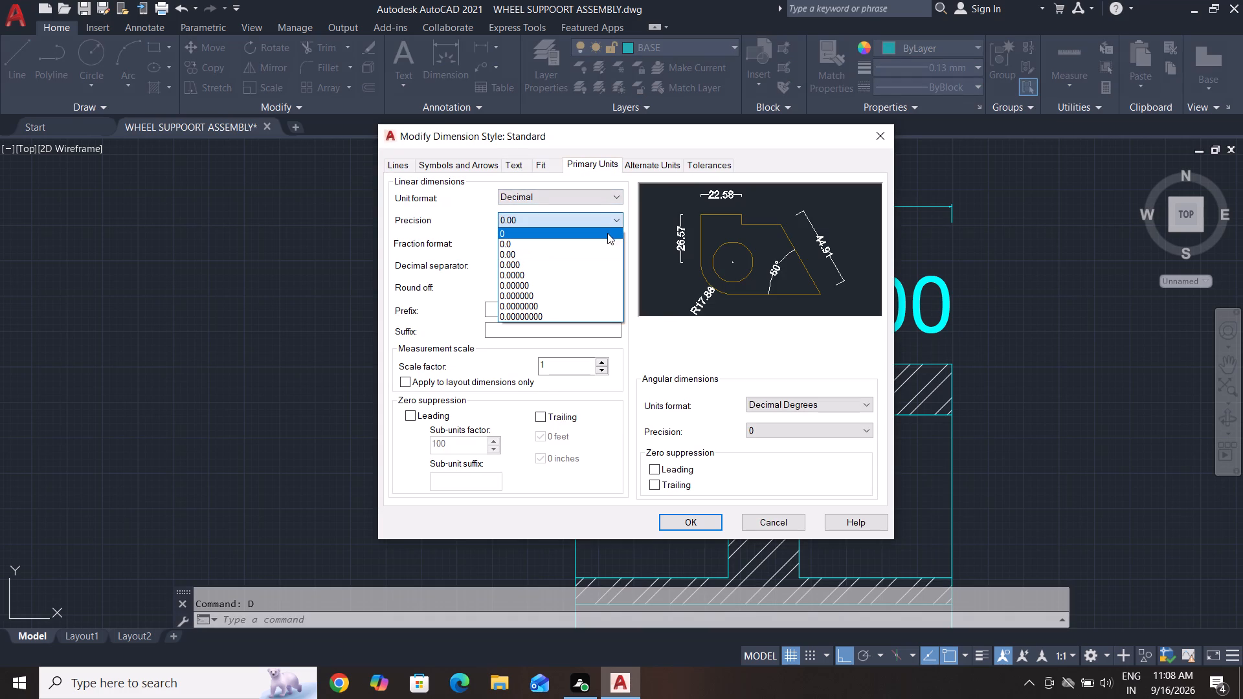
click(606, 246)
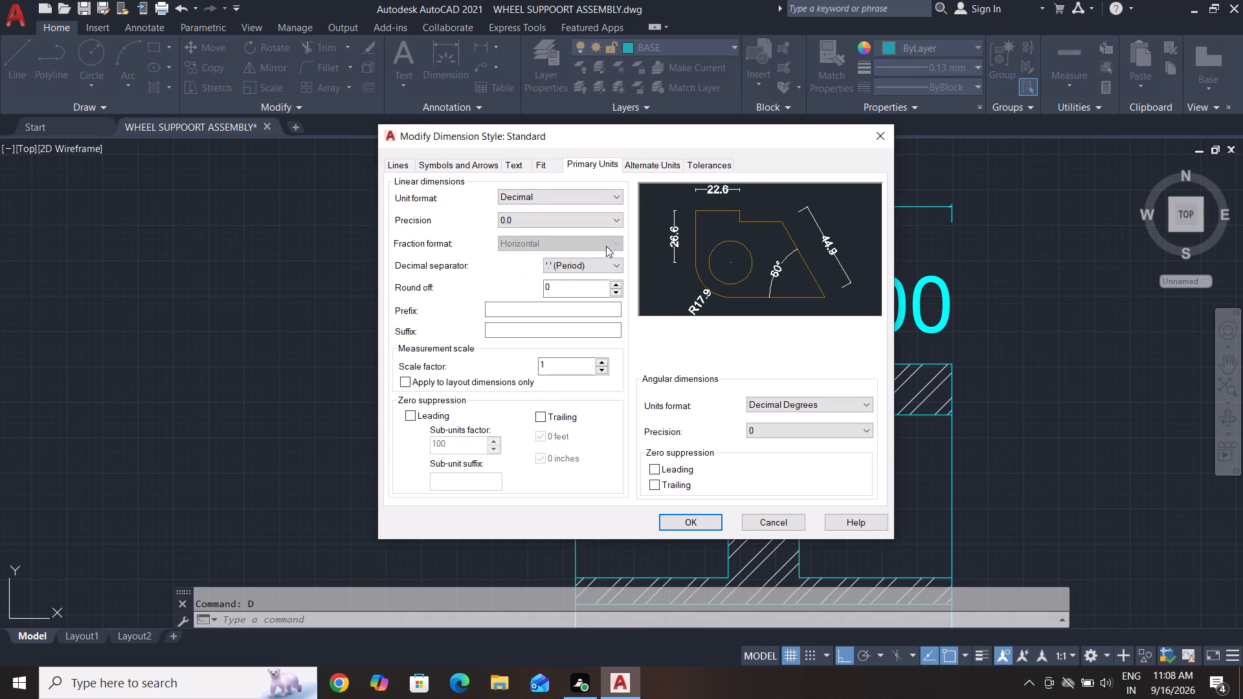
click(689, 521)
click(811, 254)
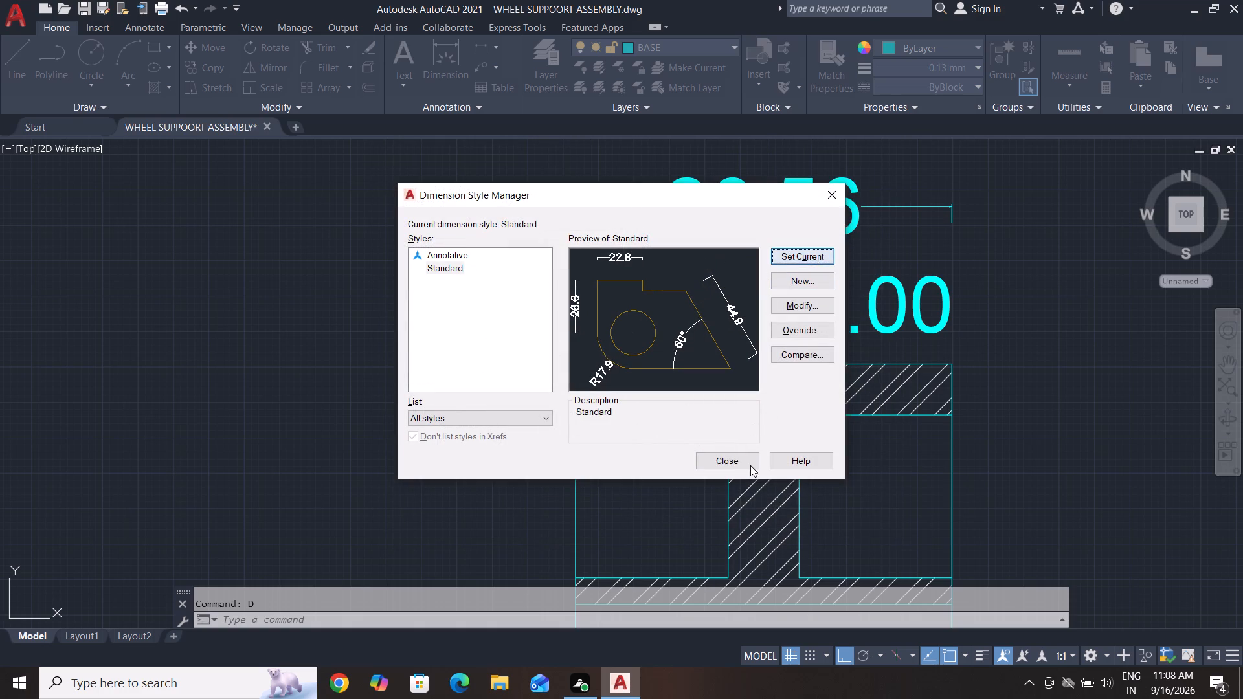
click(744, 463)
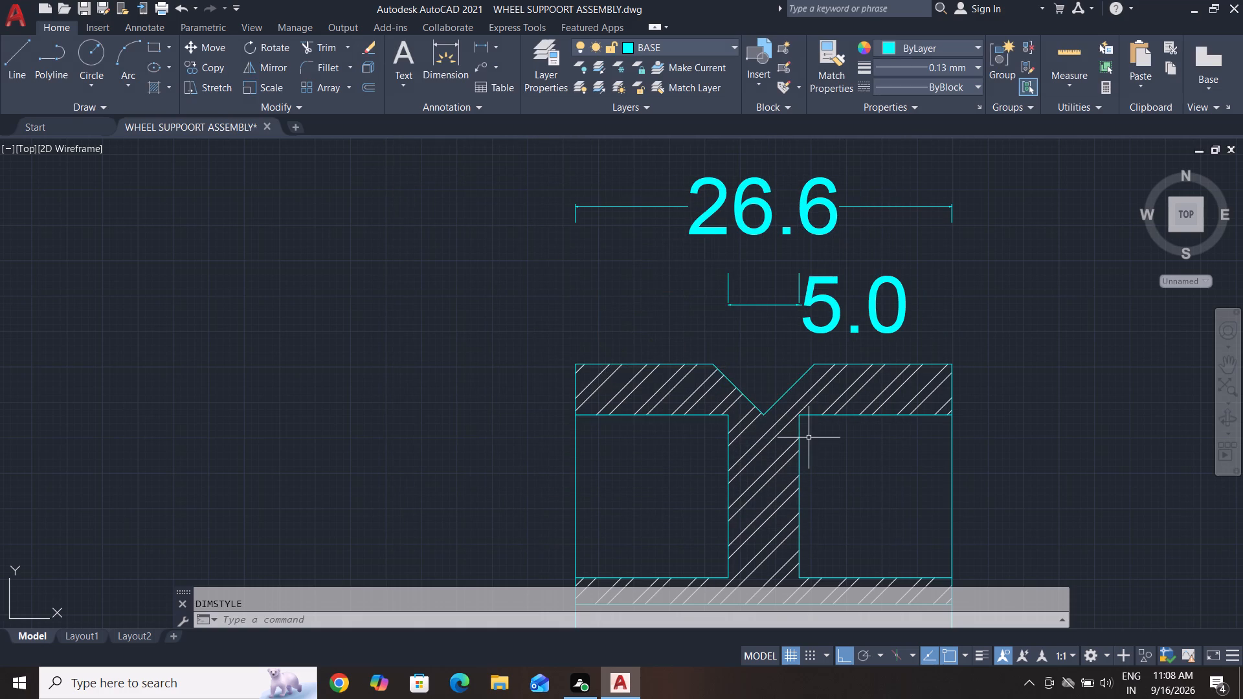
Open the drawing units settings and the length precision choices.
text(UN)
key(Return)
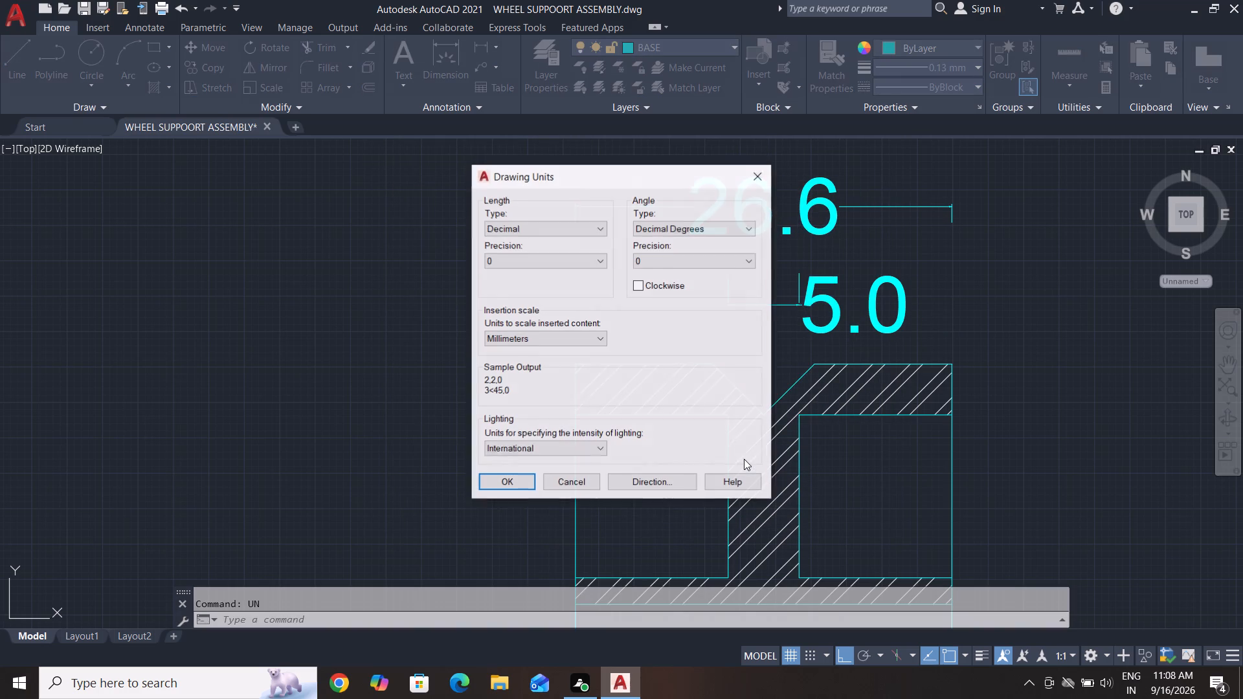
click(607, 258)
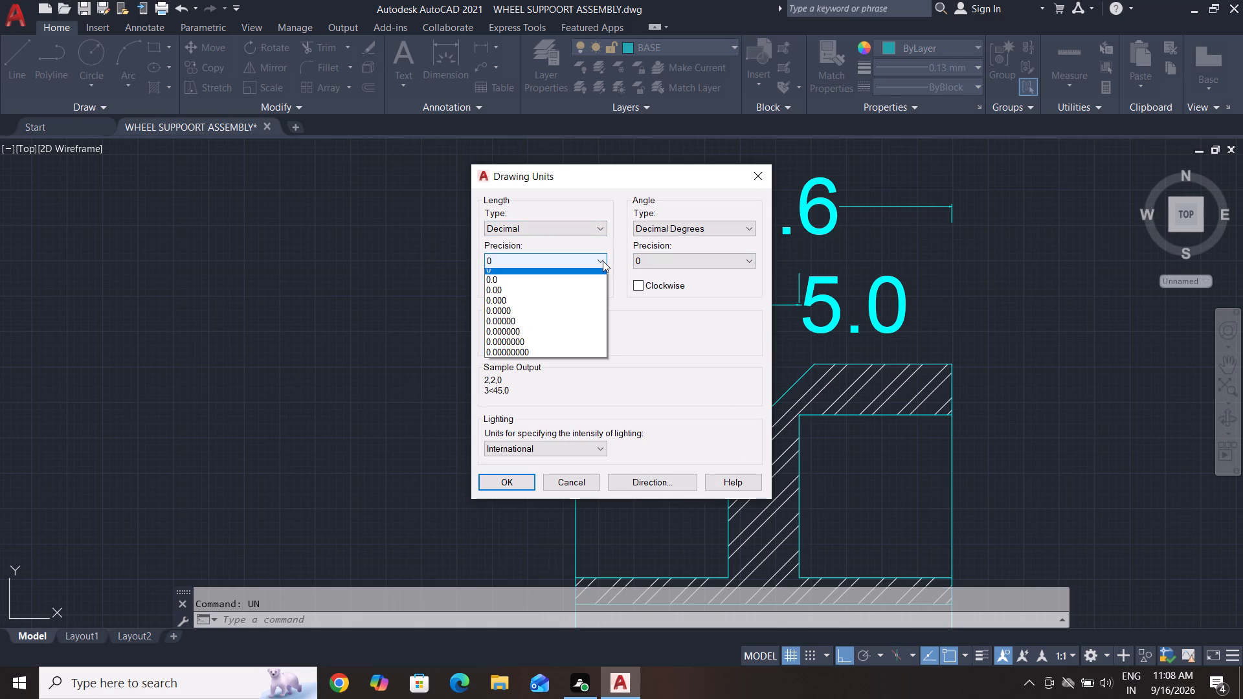
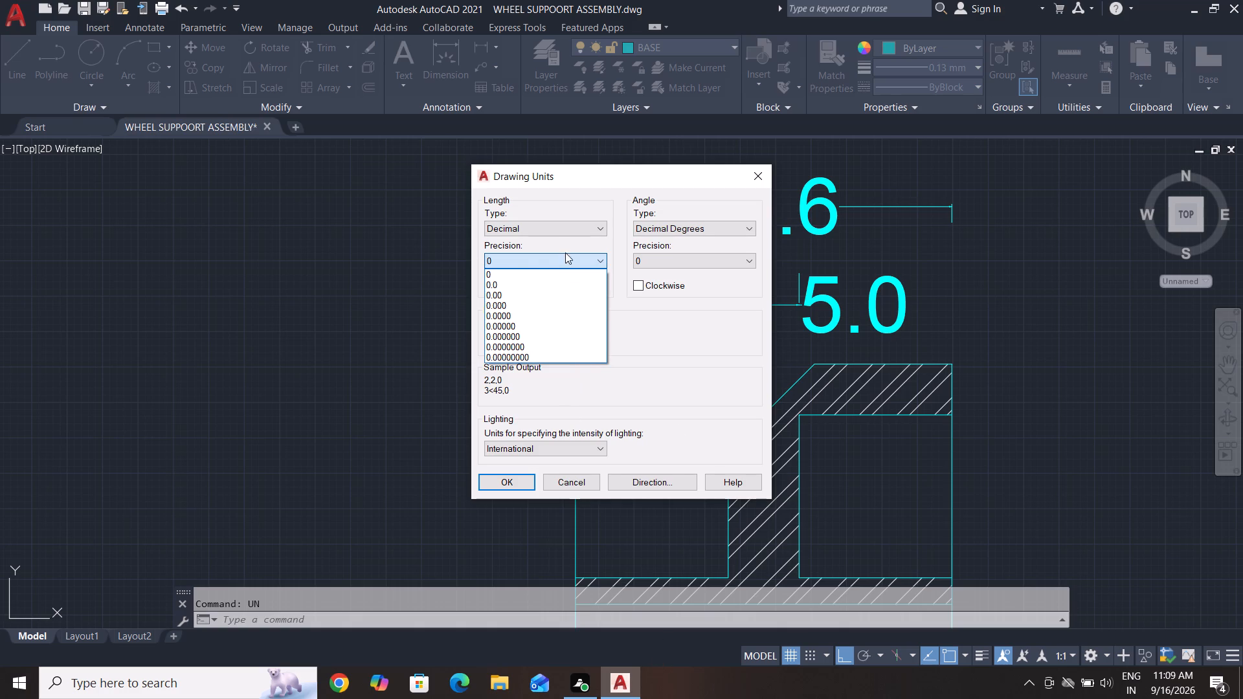
Set the length precision to 0 in the drawing units and accept the settings.
click(553, 278)
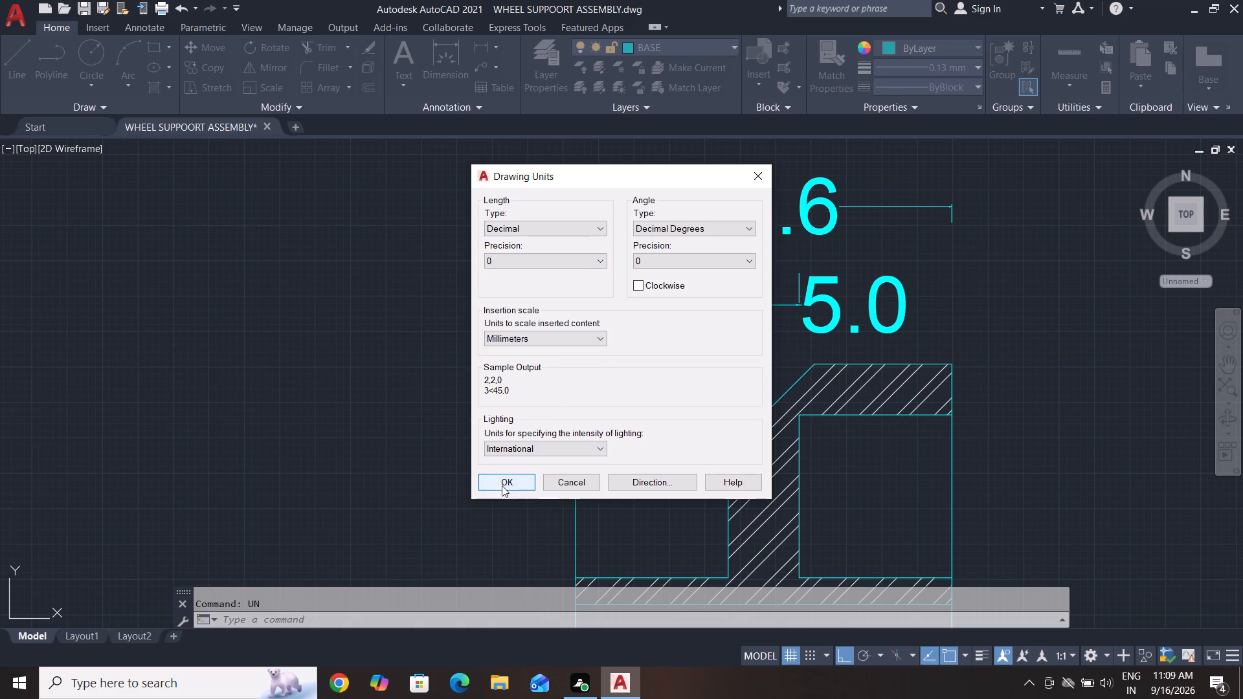
click(510, 482)
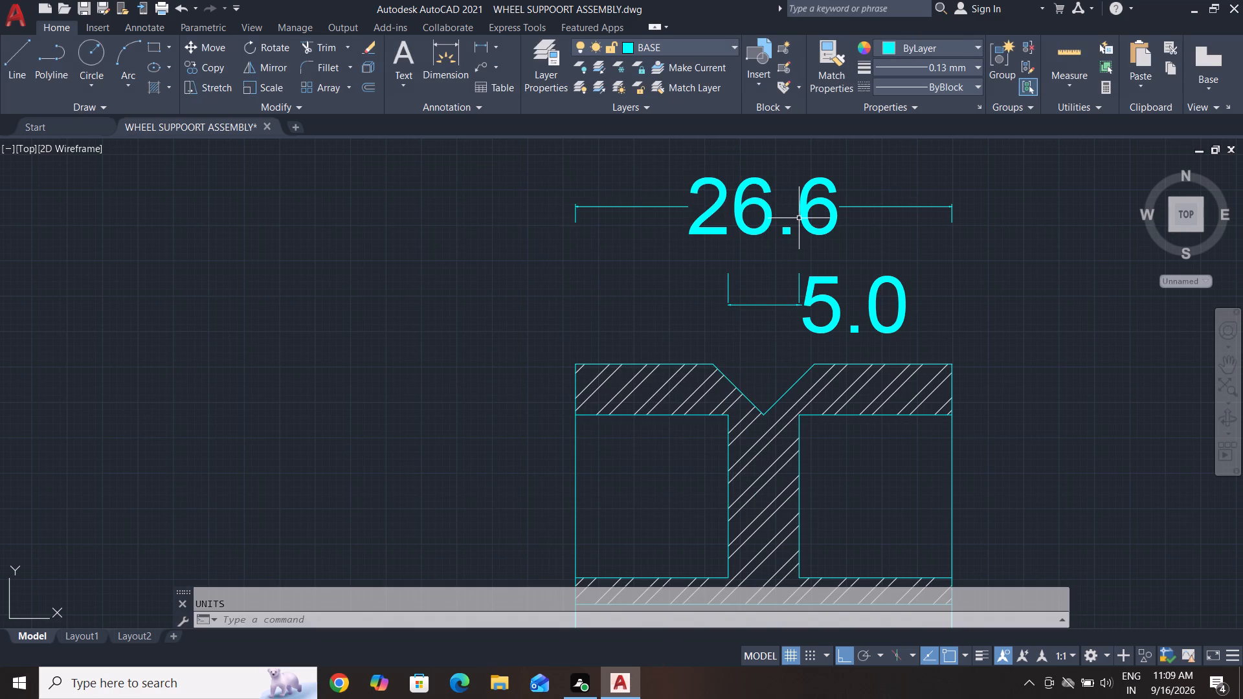
key(Escape)
key(Escape)
key(Escape)
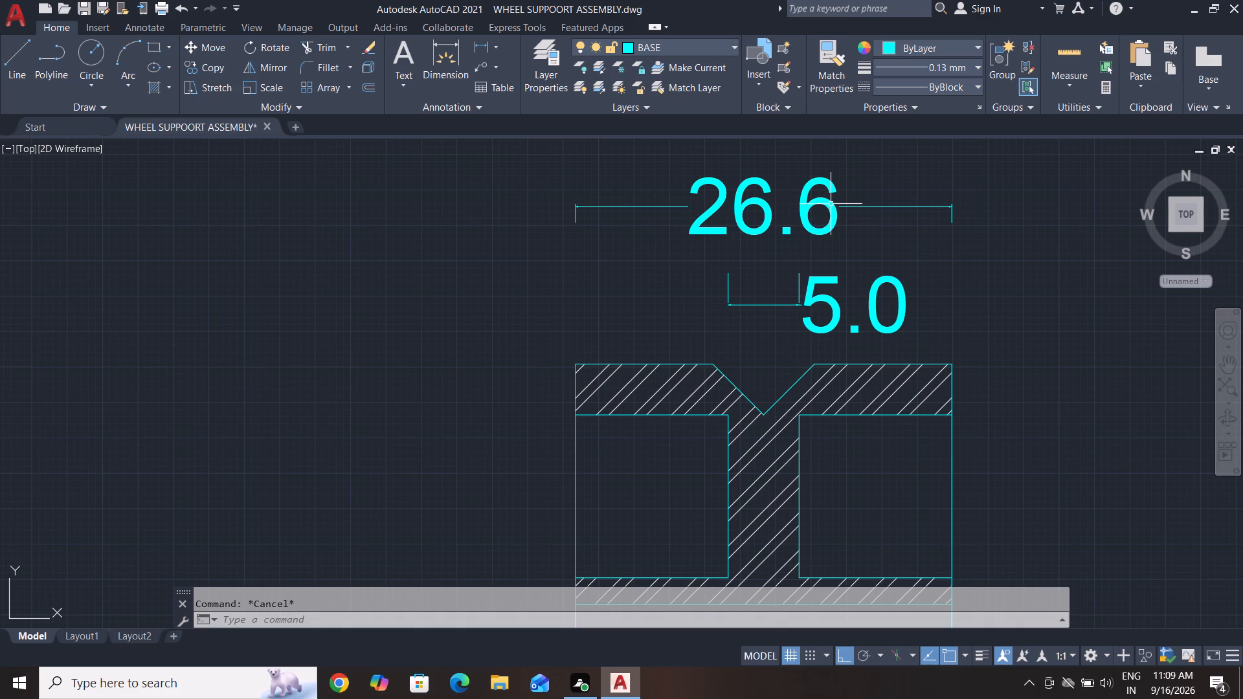
Modify the Standard dimension style to a linear precision of 0 and set it as the current style.
key(d)
key(Return)
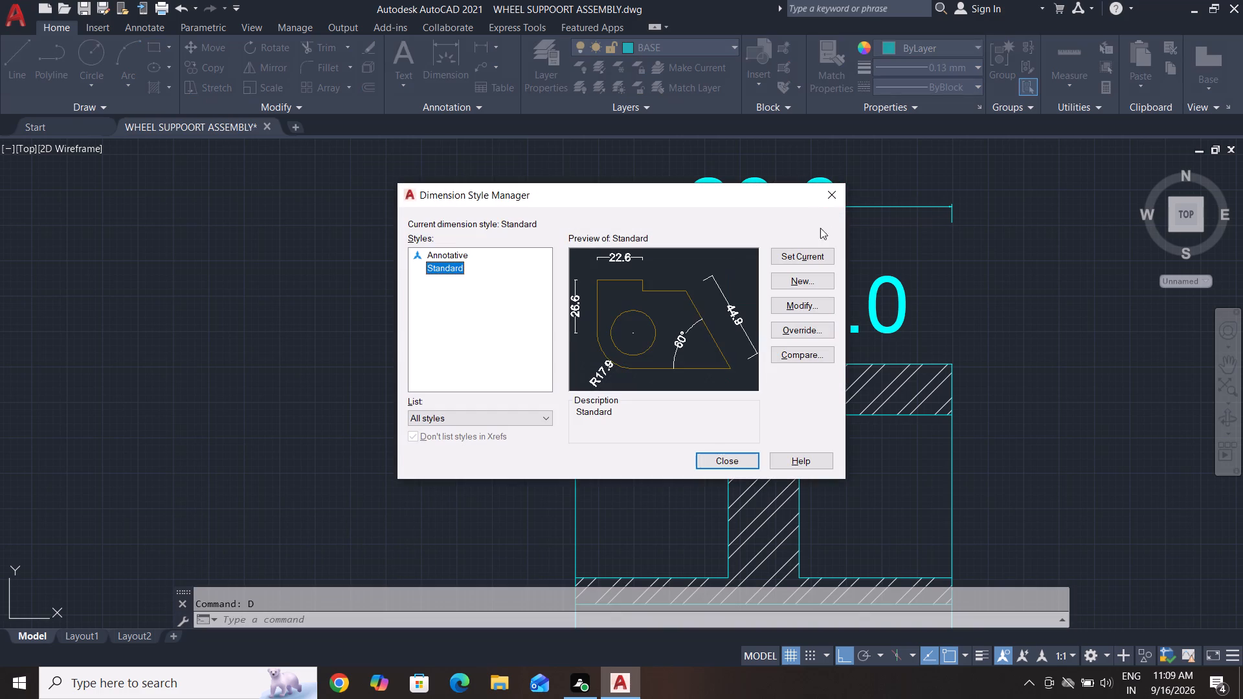
click(810, 309)
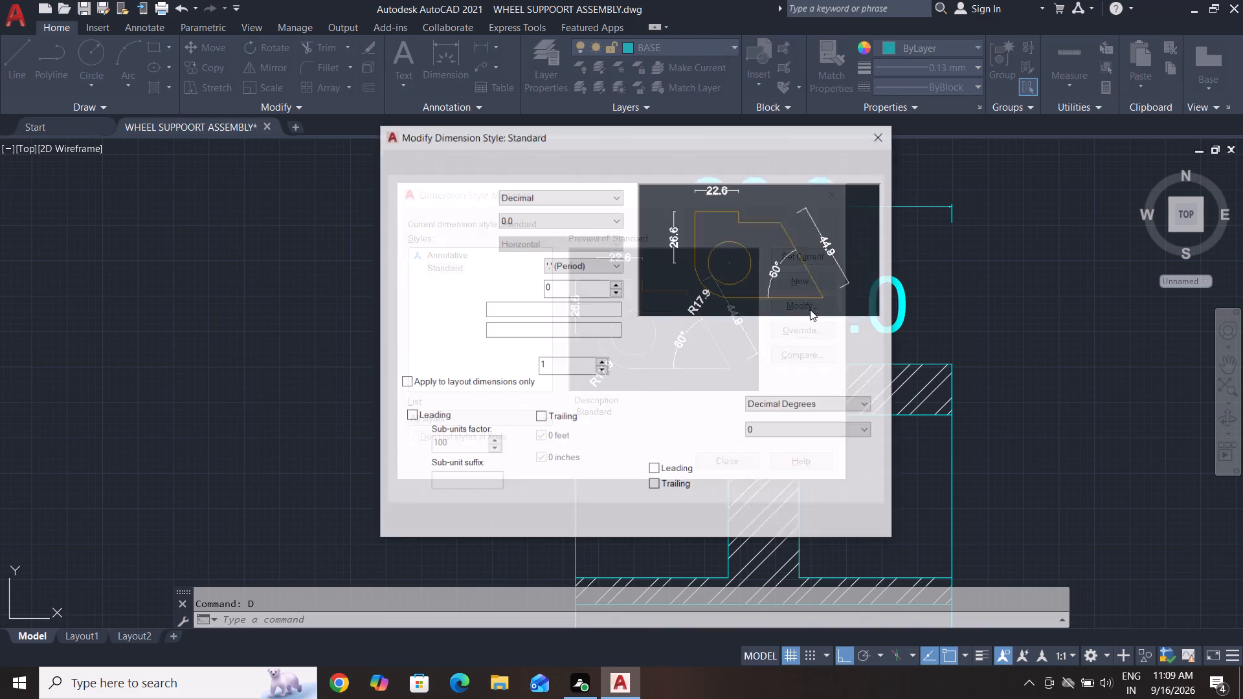
click(538, 220)
click(558, 236)
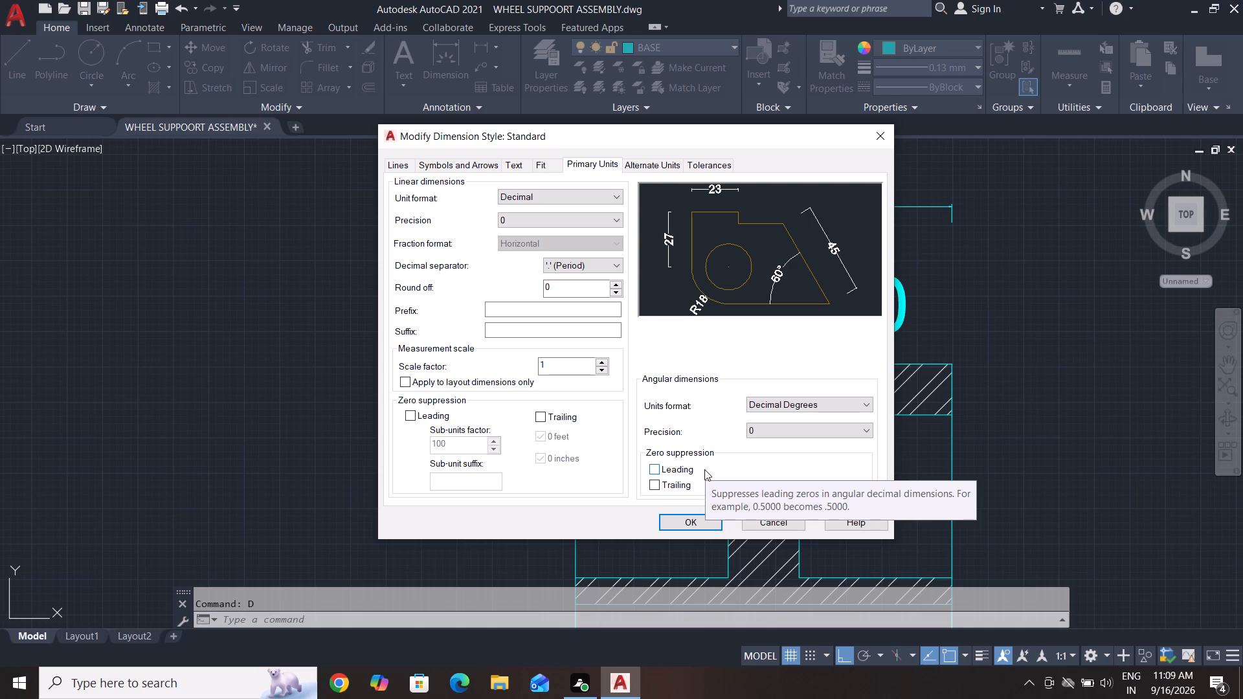
click(711, 524)
click(798, 255)
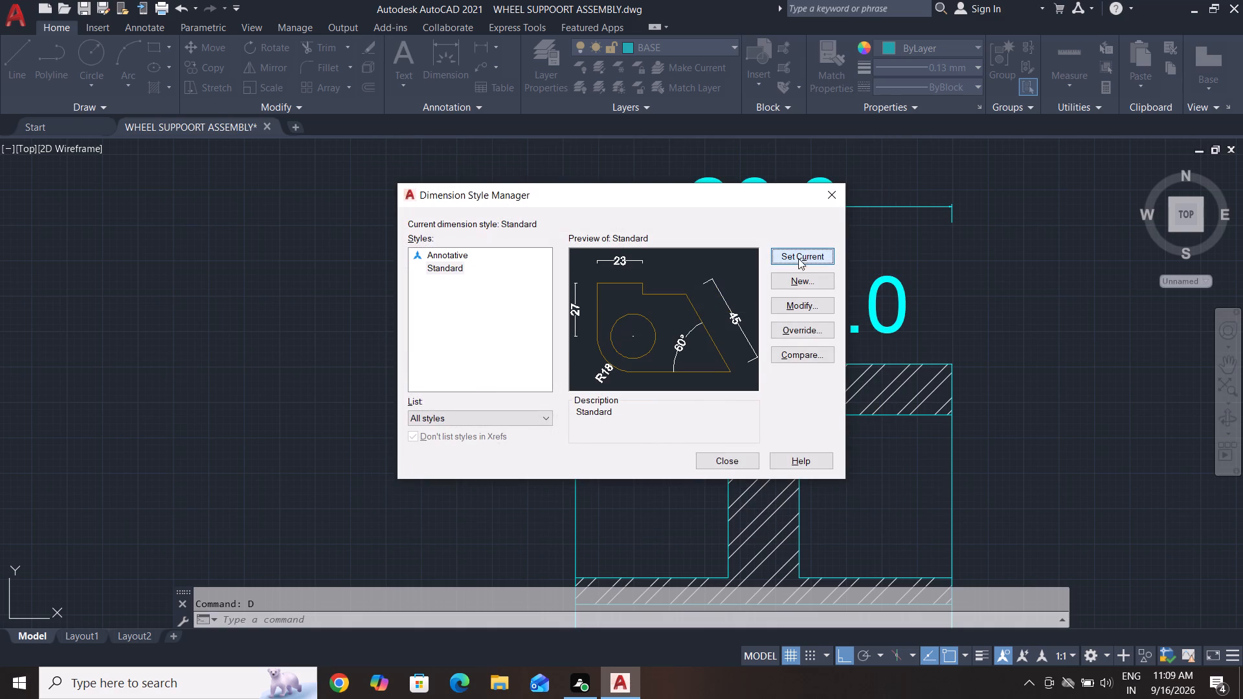
click(728, 466)
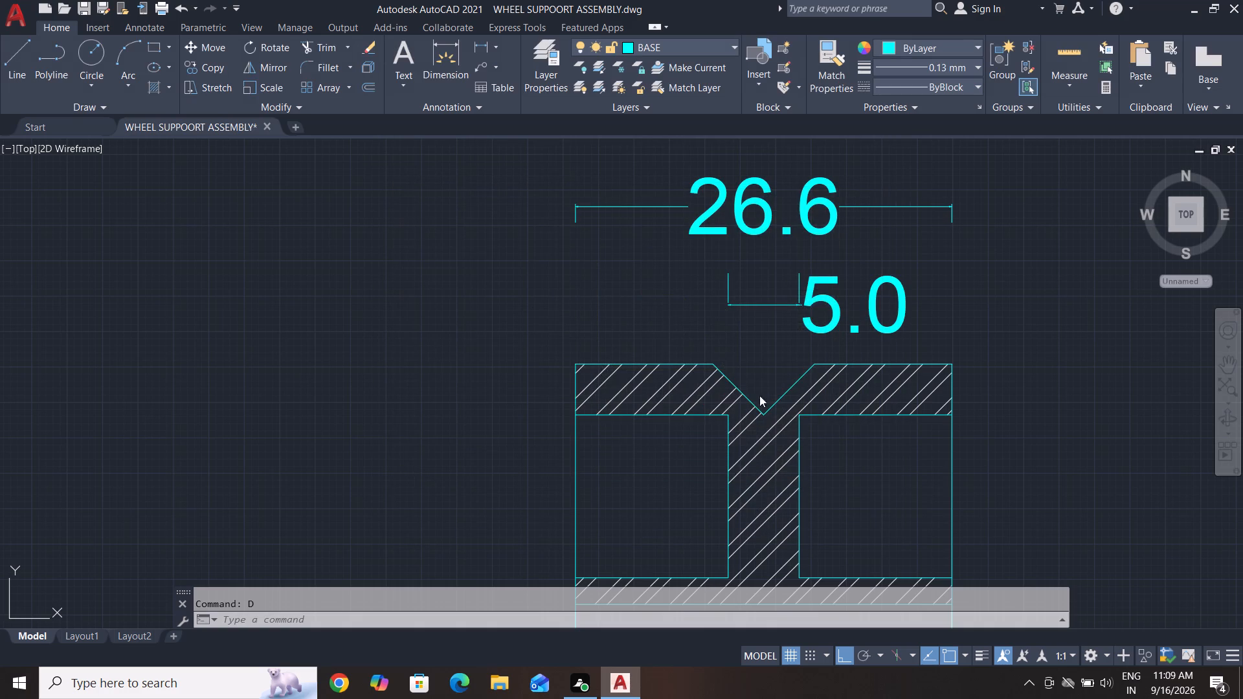
key(Escape)
key(Escape)
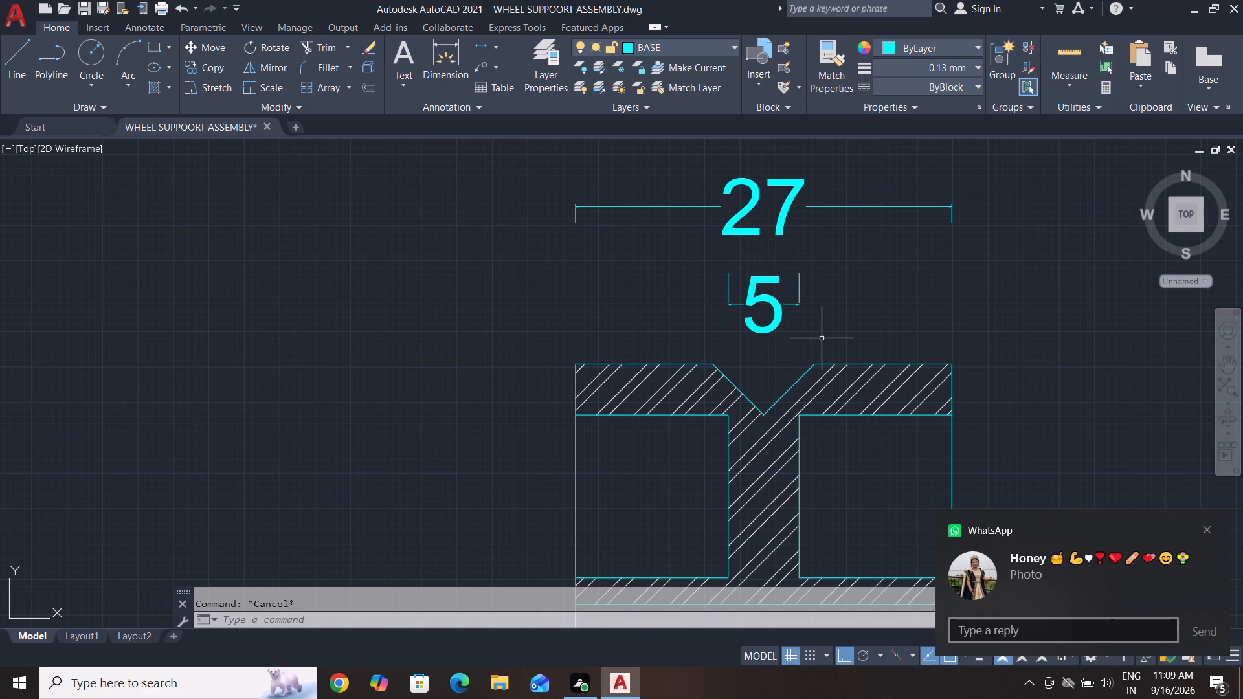
Delete the overall rim width dimension above the wheel's section view.
click(790, 203)
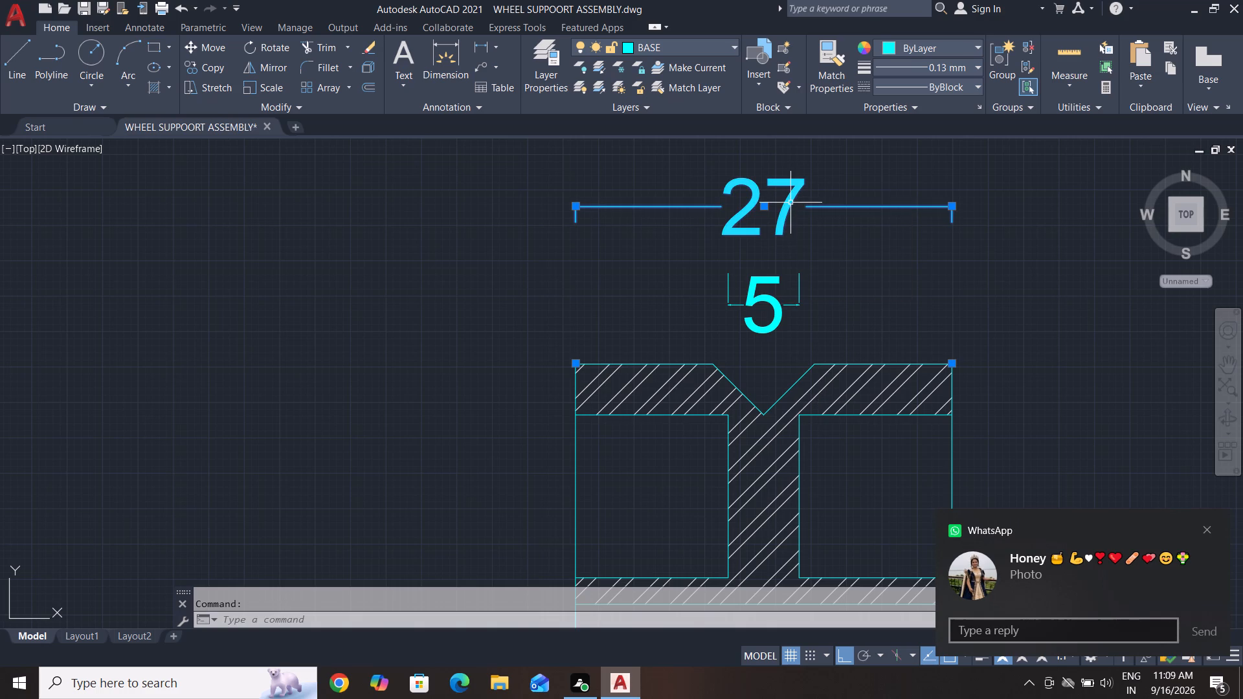
key(Delete)
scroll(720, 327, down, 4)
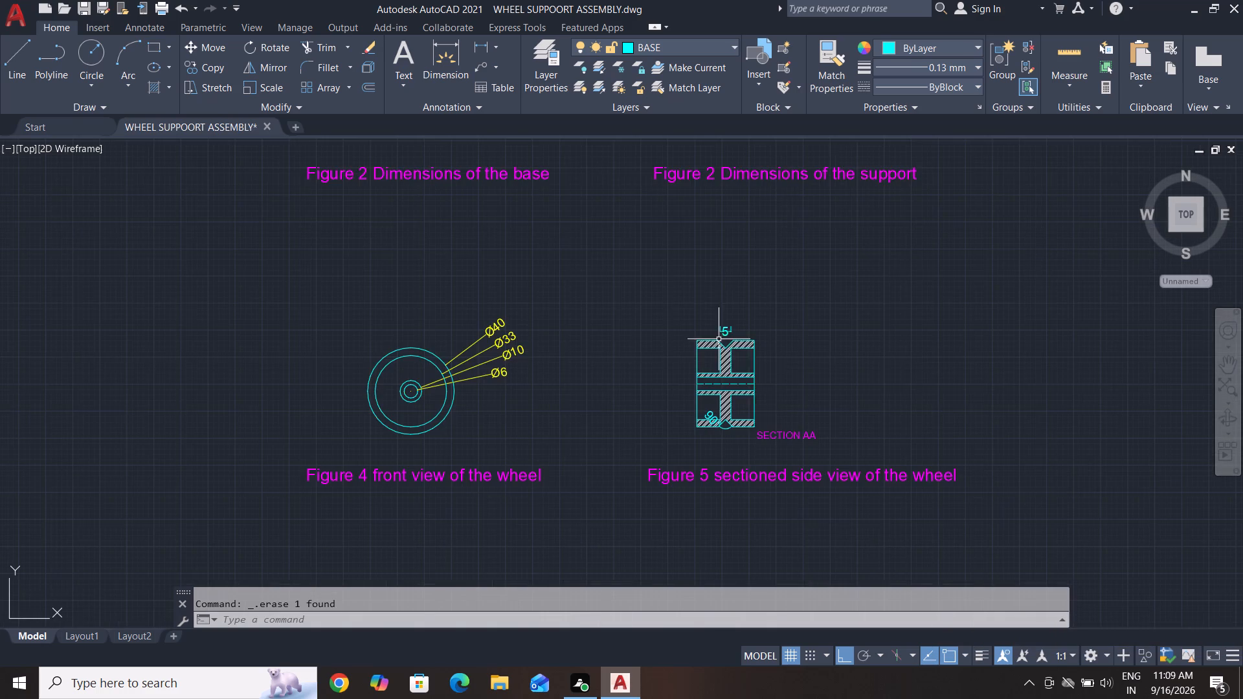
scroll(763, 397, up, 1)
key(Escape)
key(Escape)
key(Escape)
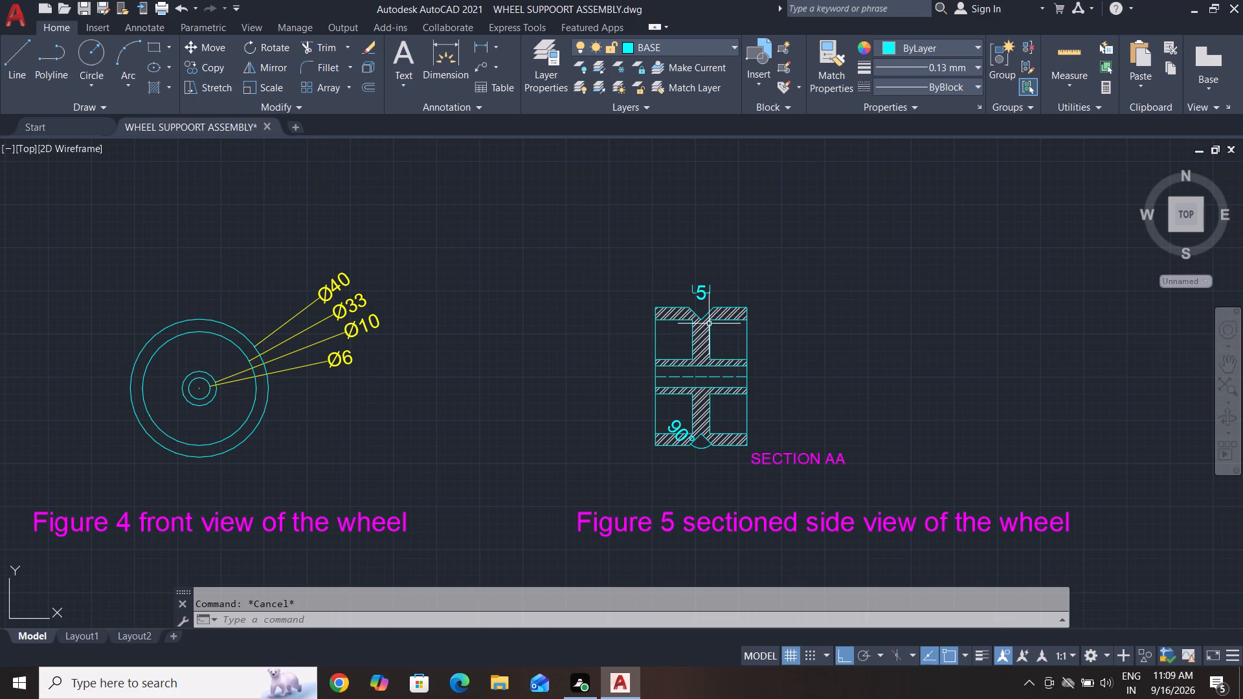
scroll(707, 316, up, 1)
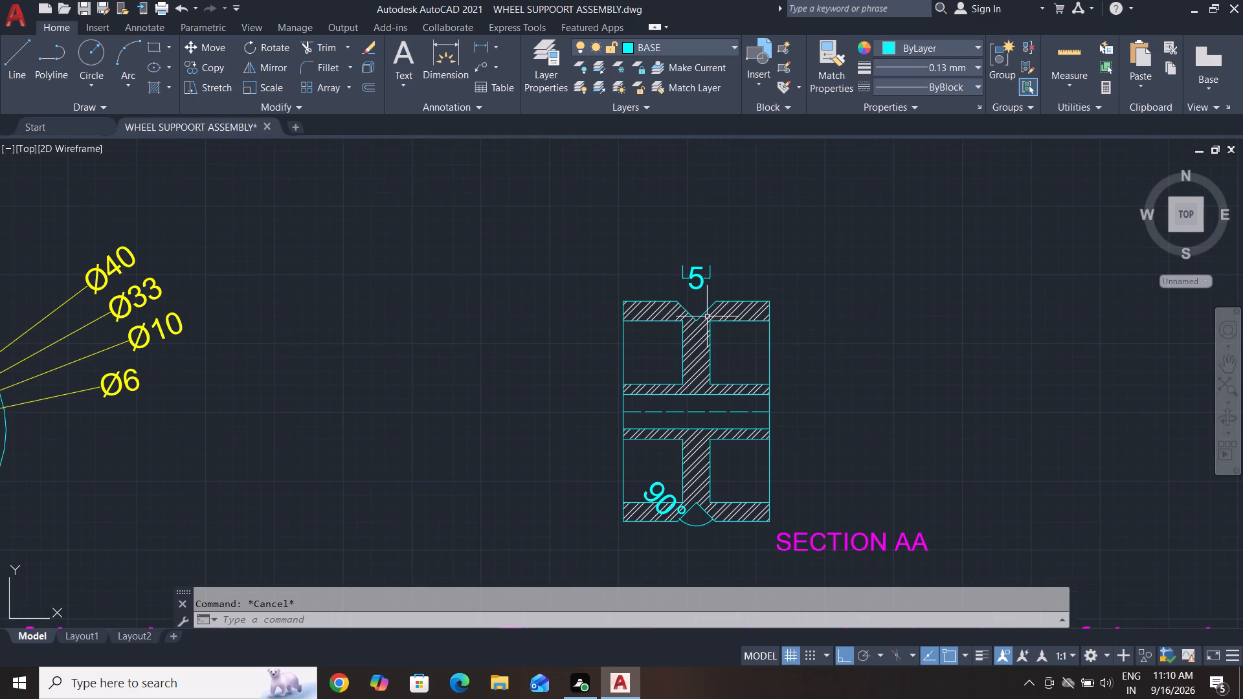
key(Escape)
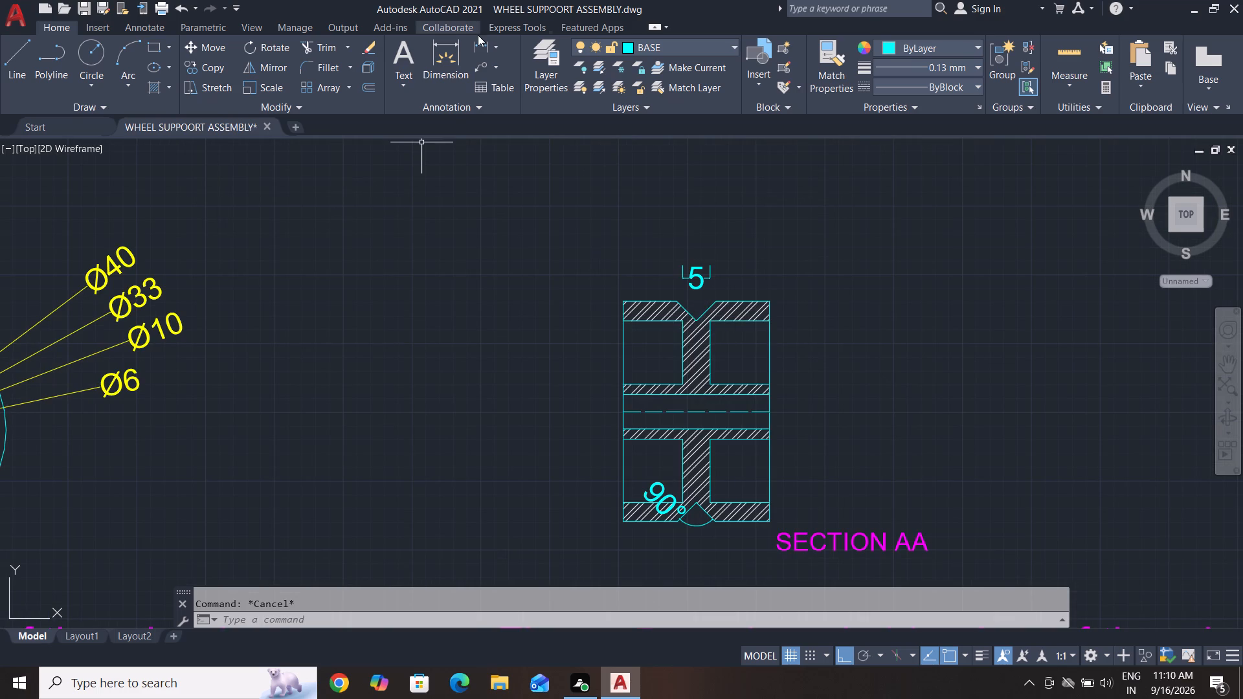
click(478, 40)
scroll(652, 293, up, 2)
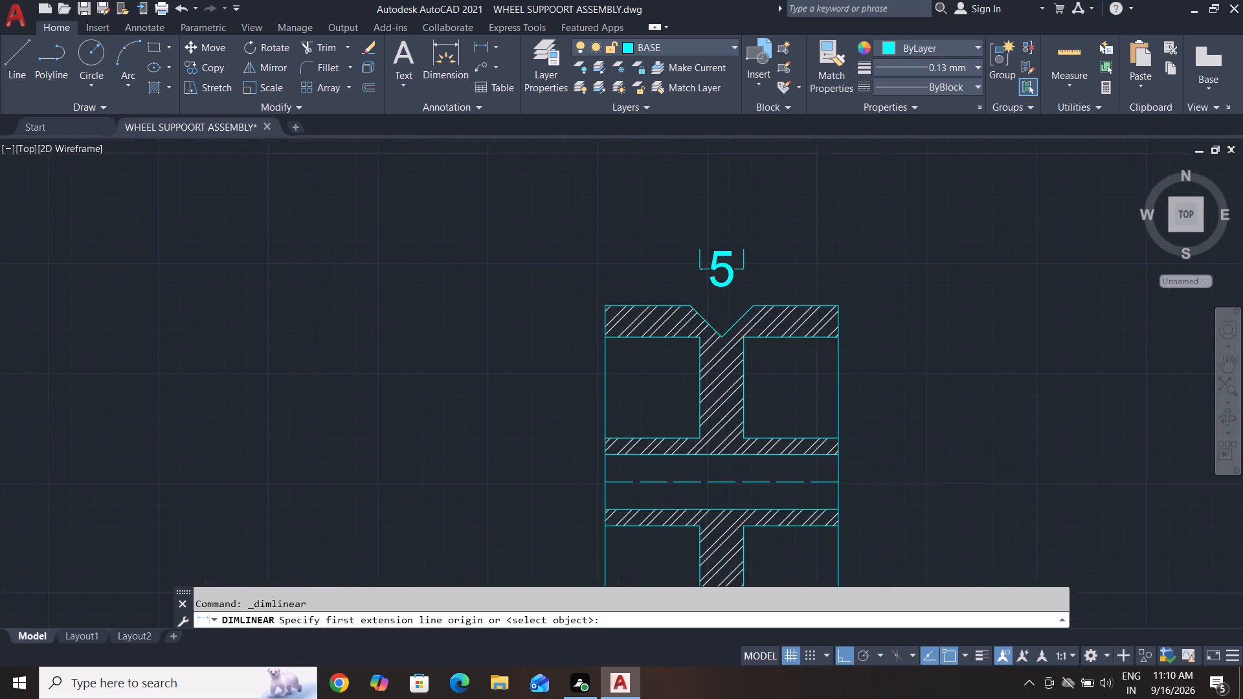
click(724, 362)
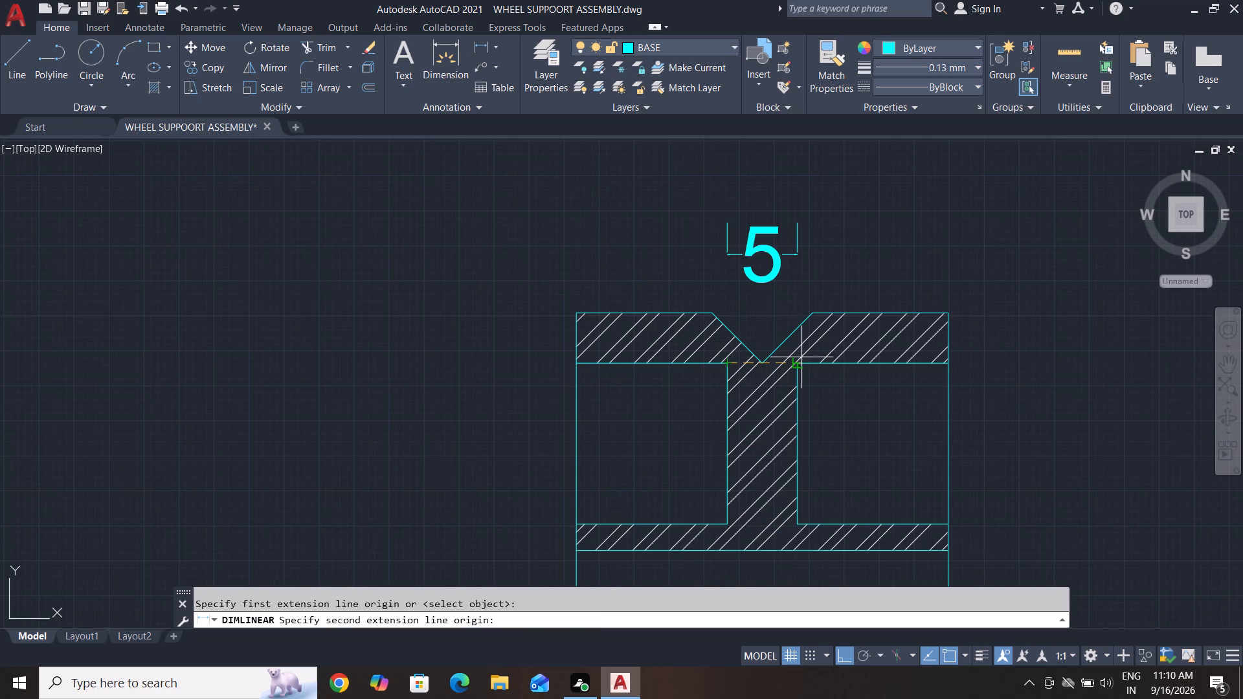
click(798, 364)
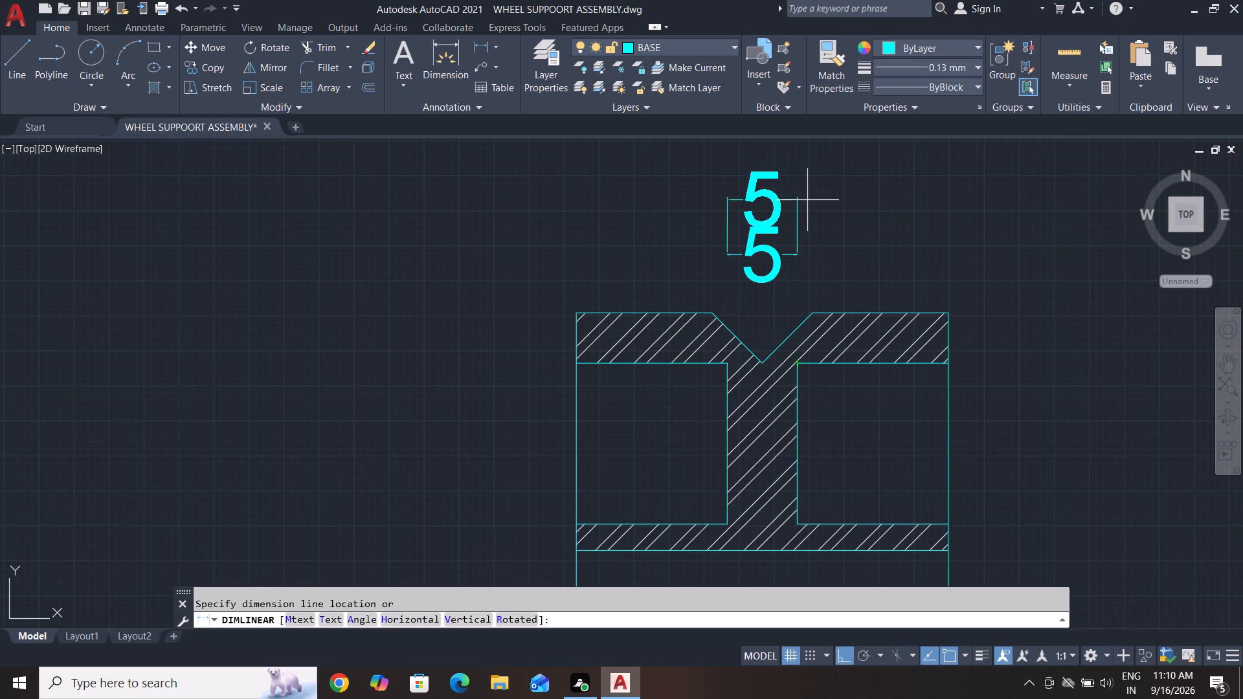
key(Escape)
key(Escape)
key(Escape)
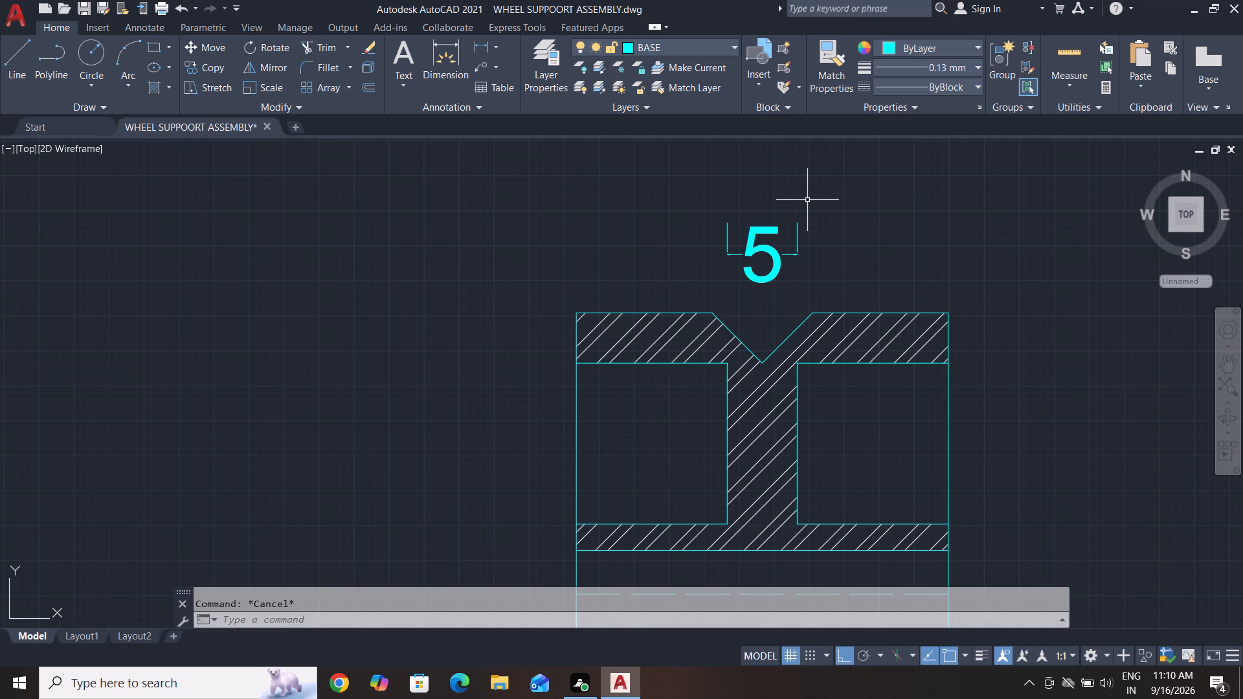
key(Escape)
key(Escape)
Draw a vertical line from the bottom point of the upper V-groove in the section view up past the web thickness dimension.
click(8, 47)
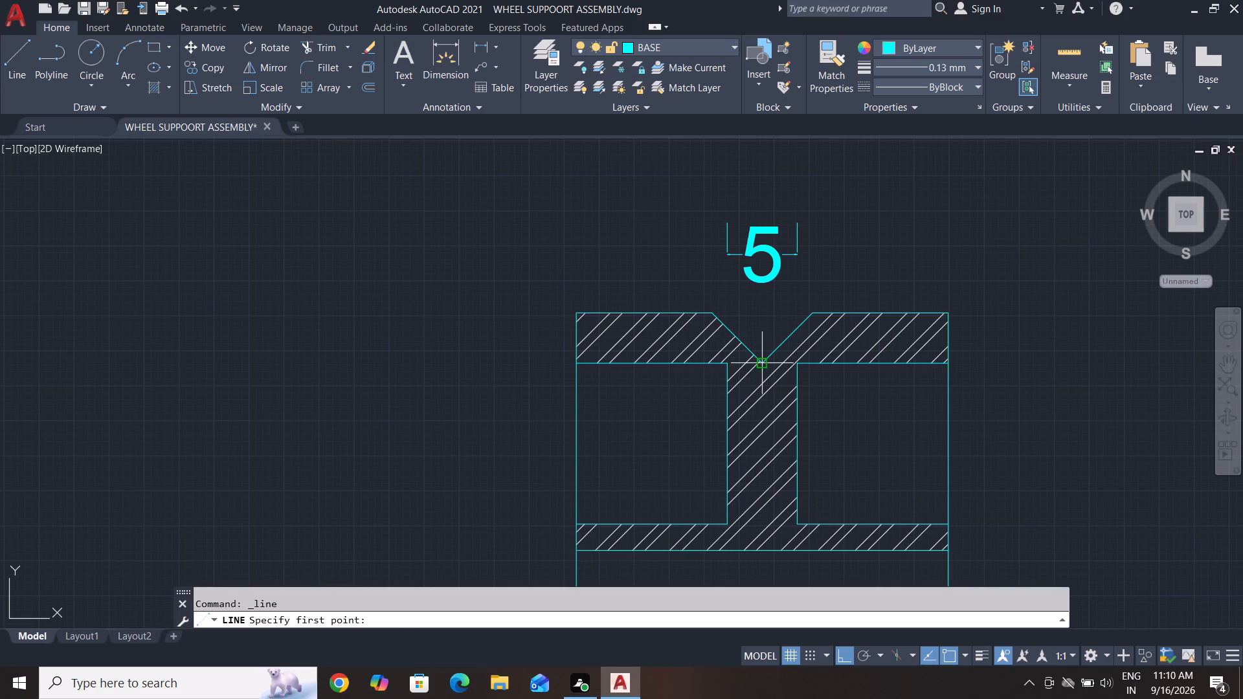
click(765, 363)
middle_drag(778, 164, 783, 259)
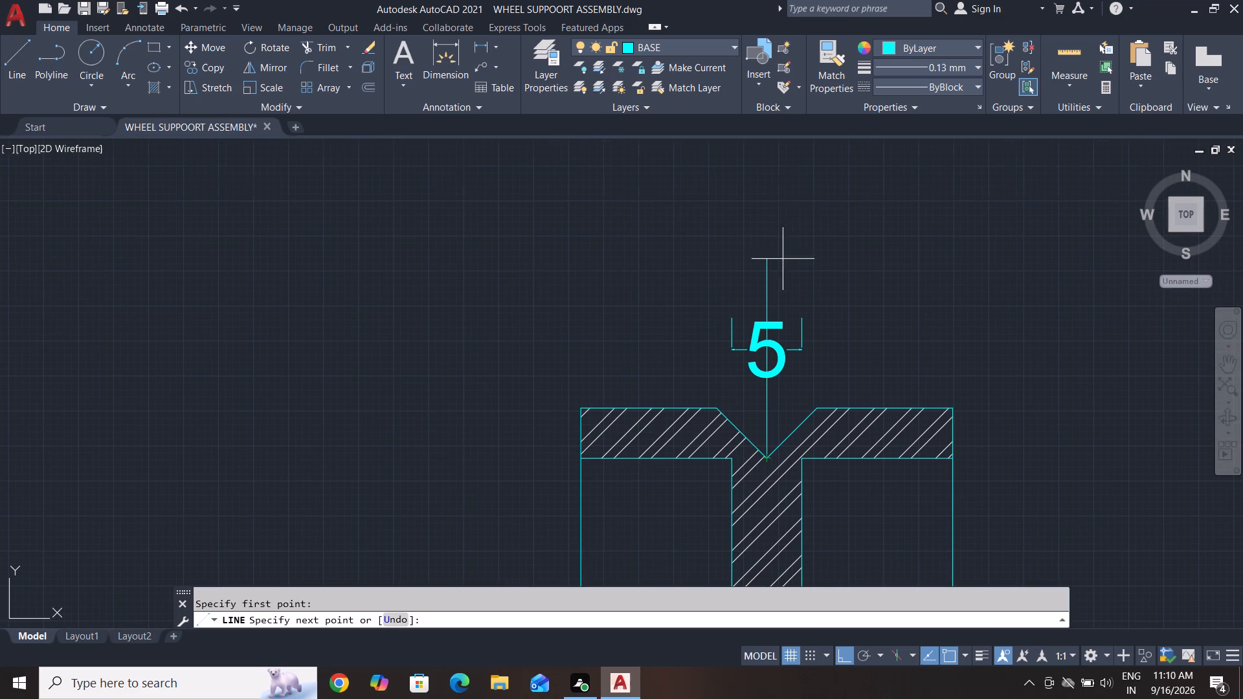
click(785, 172)
key(Escape)
key(Escape)
key(Escape)
key(Escape)
key(Escape)
key(Escape)
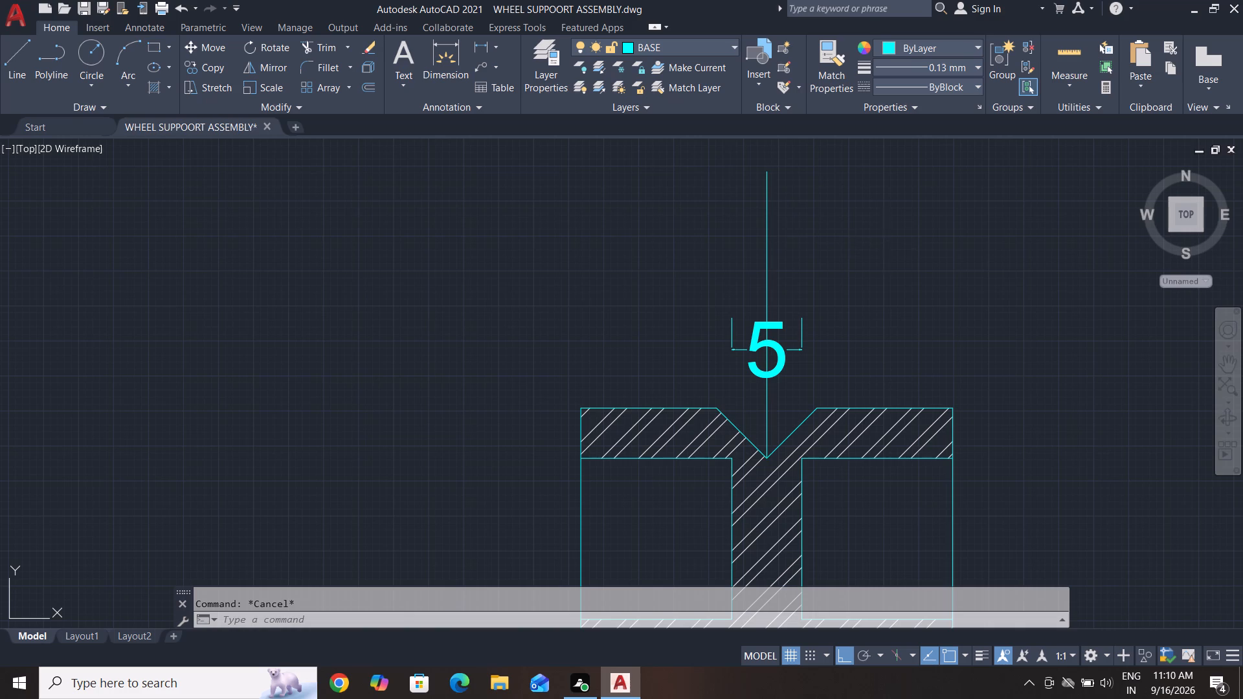
key(Escape)
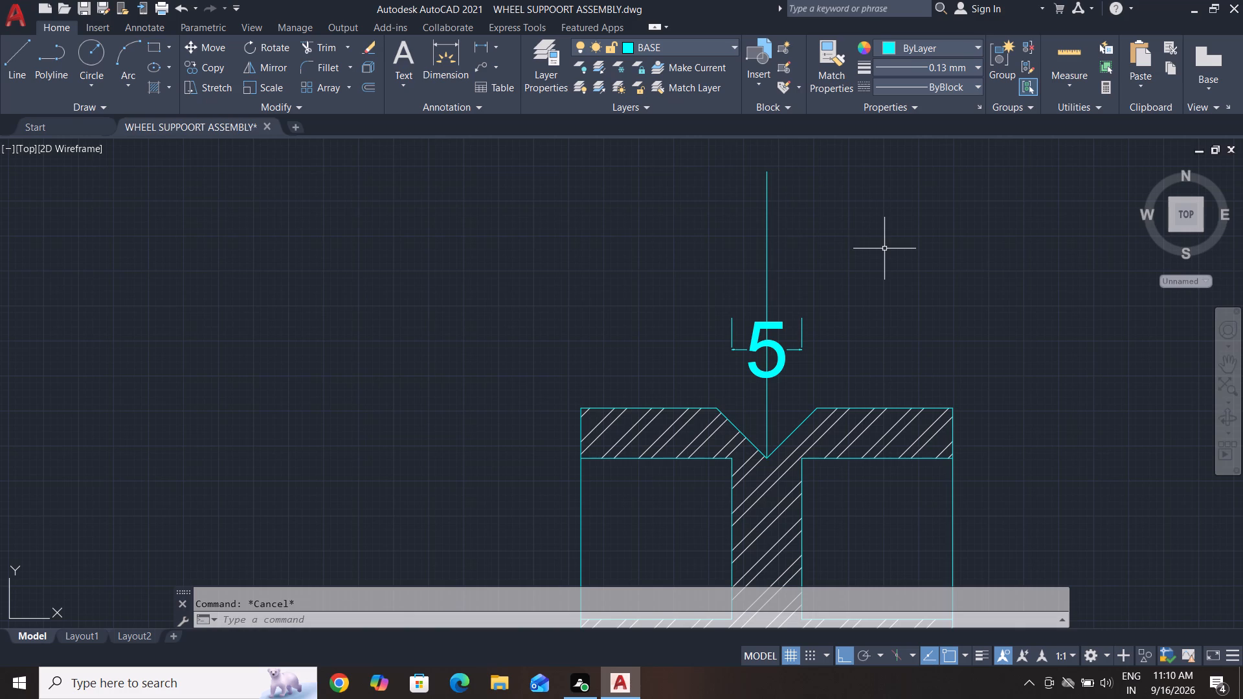
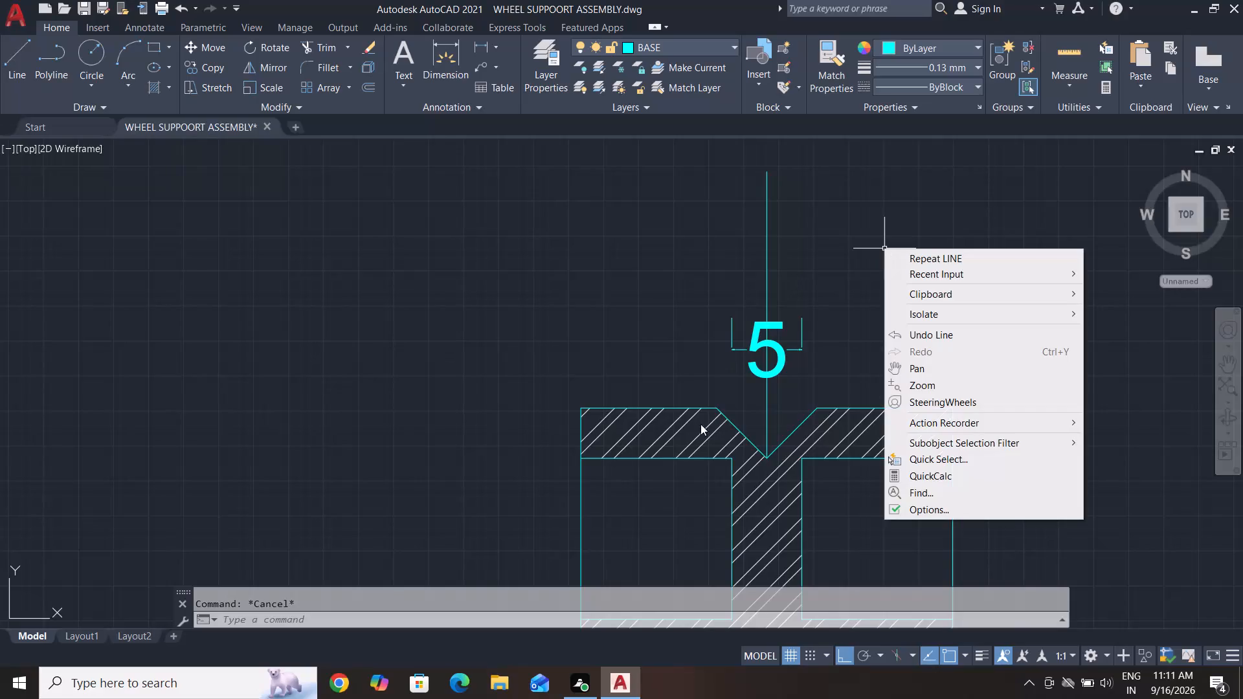
Offset the vertical line through the upper V-groove by 7.5 to both sides.
key(Escape)
key(Escape)
key(Escape)
key(Escape)
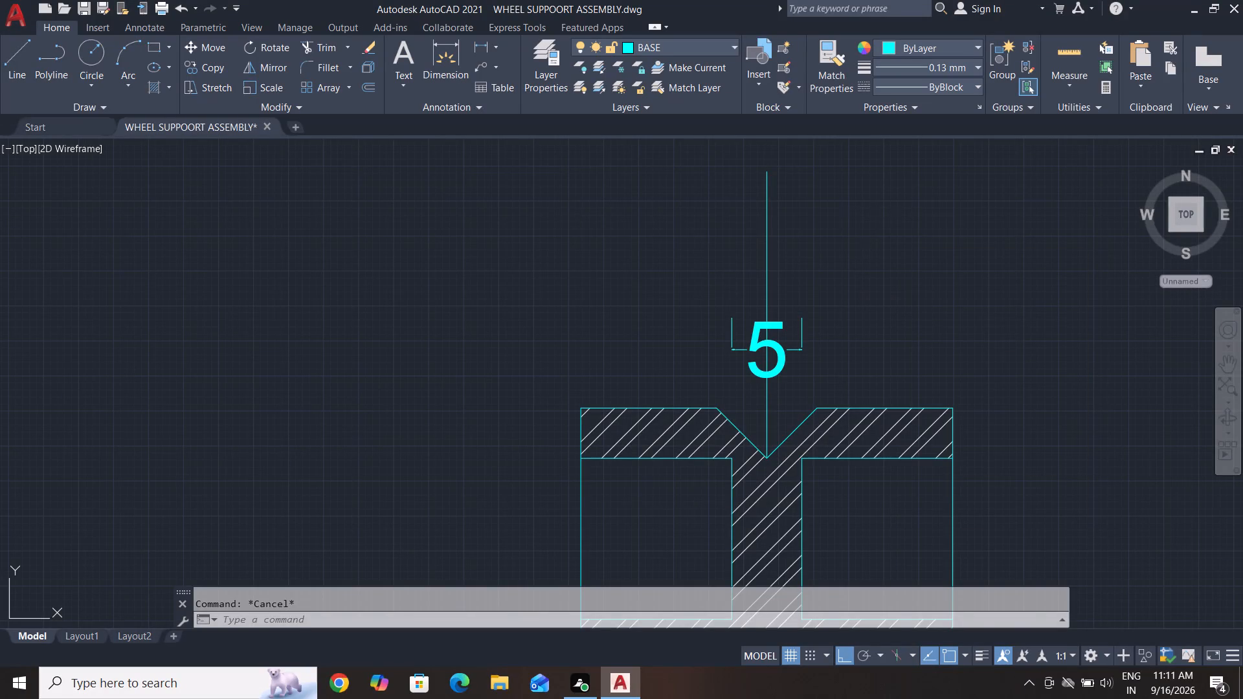
key(Escape)
key(Escape)
key(Escape)
key(Escape)
key(Escape)
text(O 7.5)
key(Return)
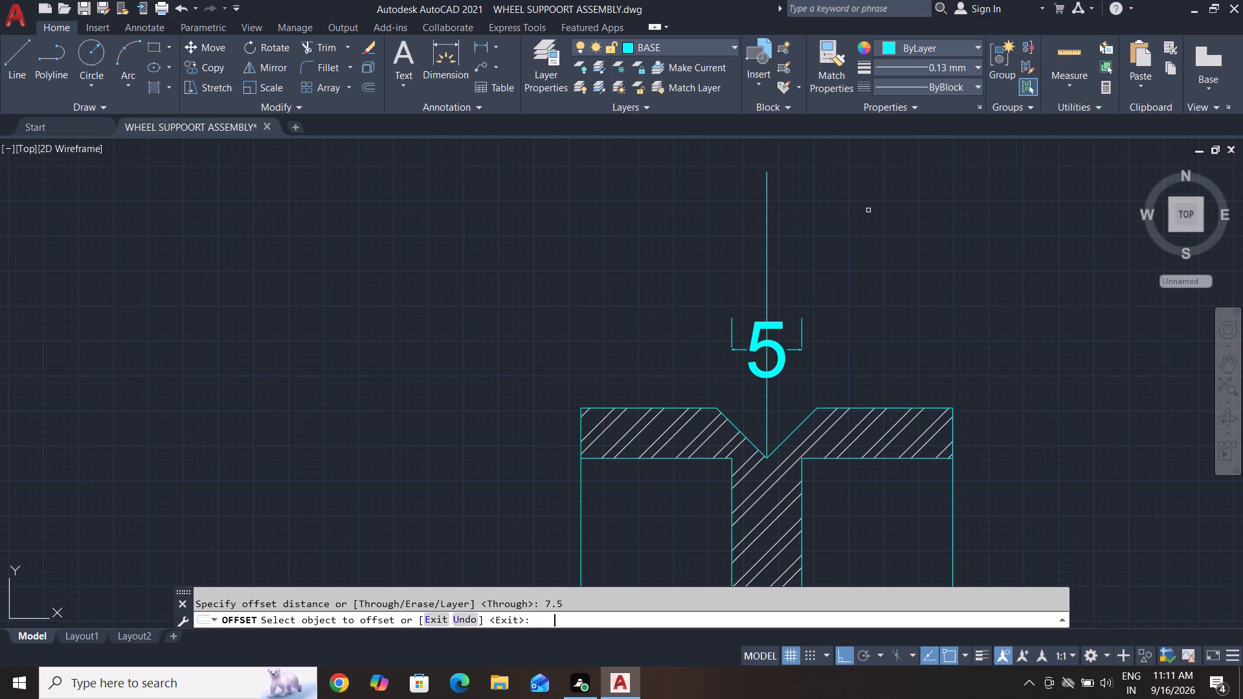
click(768, 294)
click(882, 276)
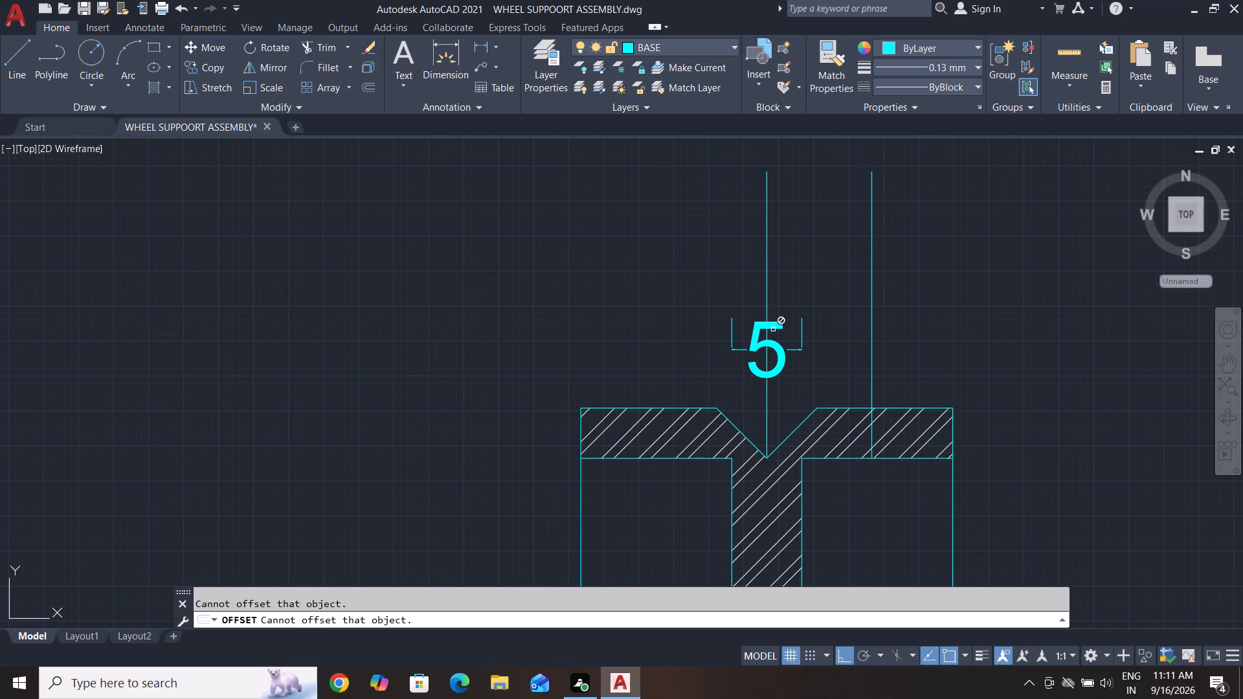
click(767, 260)
click(609, 301)
scroll(633, 456, down, 3)
middle_drag(633, 456, 658, 348)
key(Escape)
key(Escape)
key(Escape)
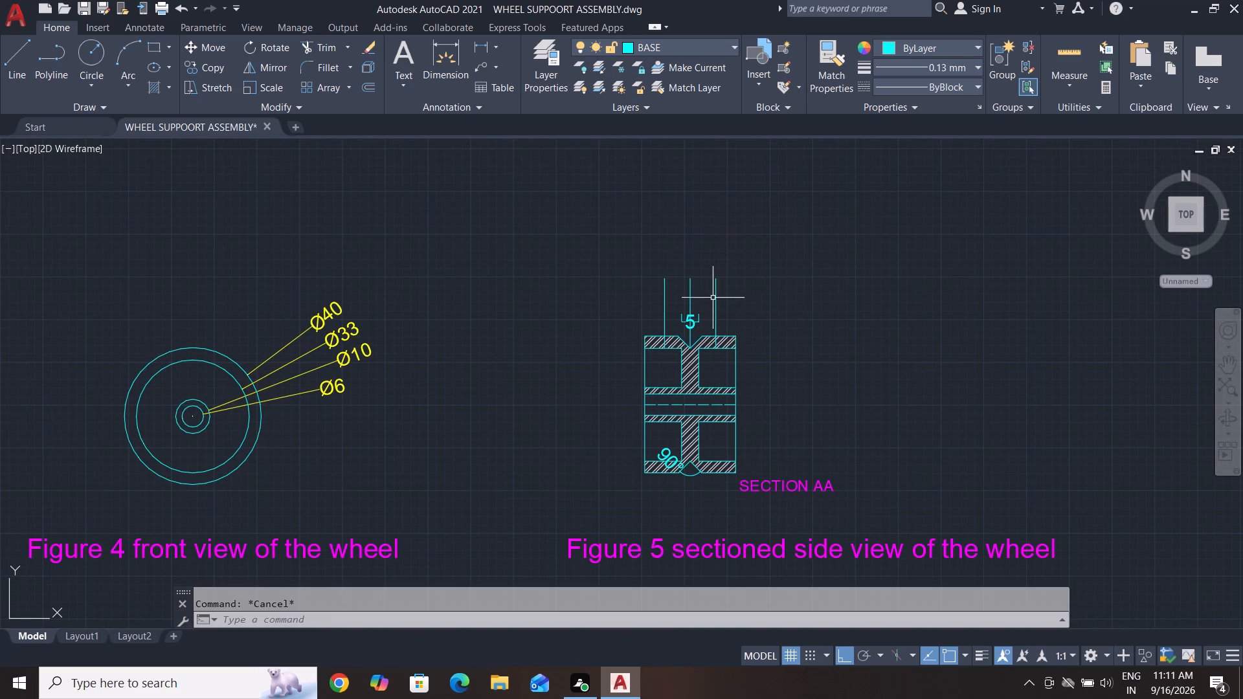
Stretch the lower ends of both offset lines straight down past the bottom edge of the wheel's section view.
click(714, 298)
middle_drag(738, 410, 759, 380)
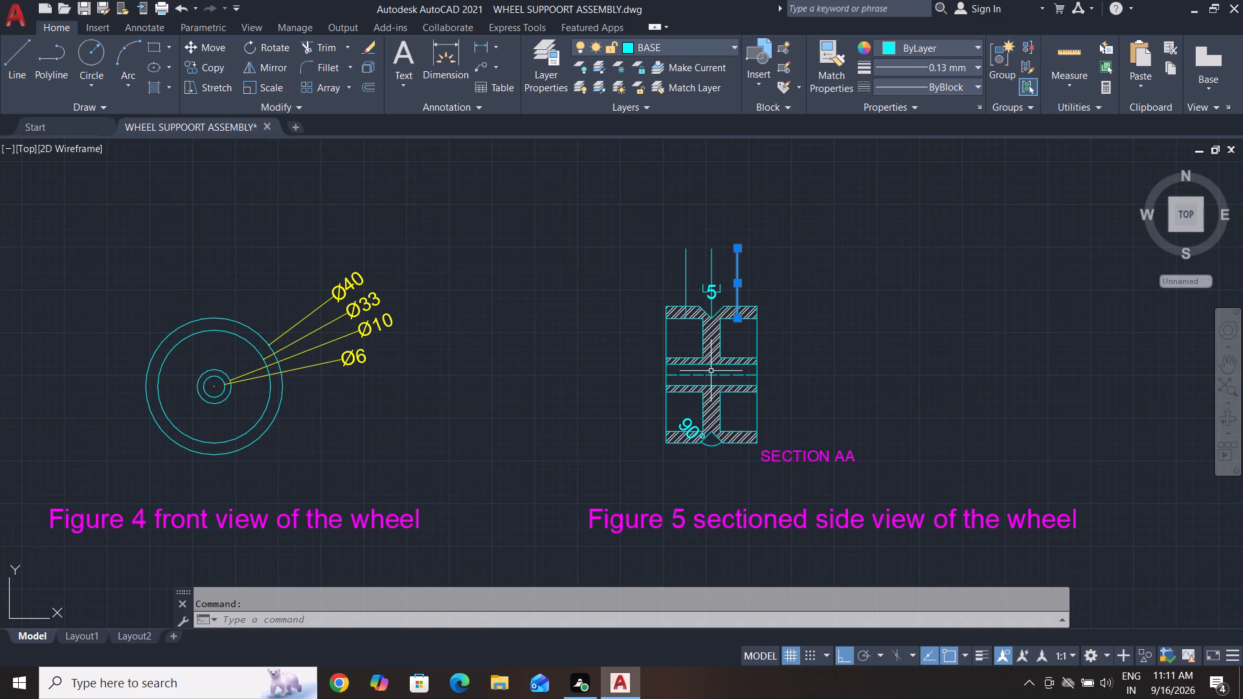
click(738, 314)
click(738, 320)
click(745, 474)
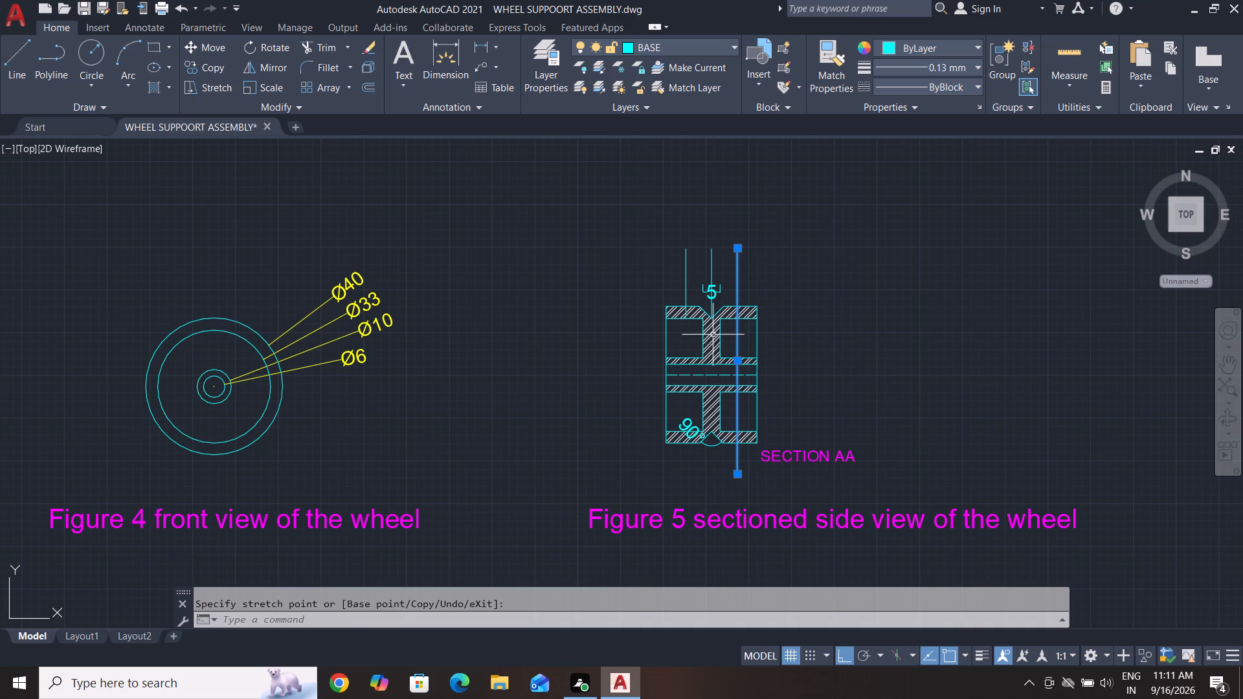
key(Escape)
key(Escape)
click(686, 280)
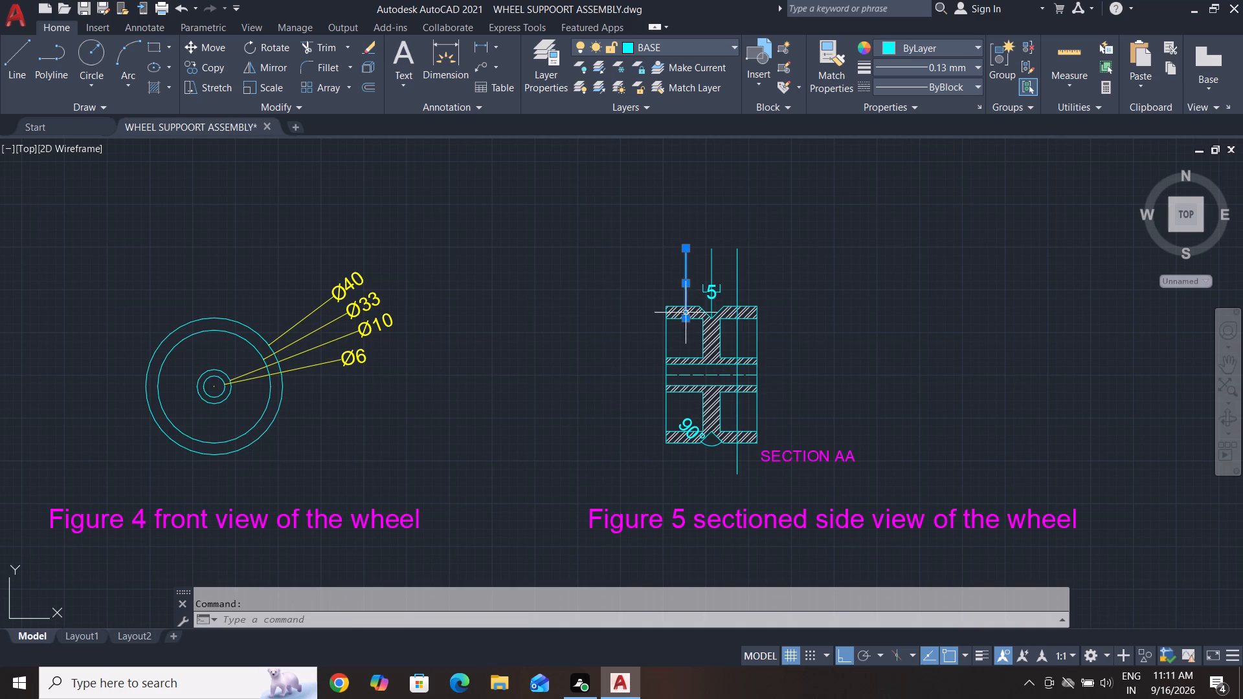
click(683, 317)
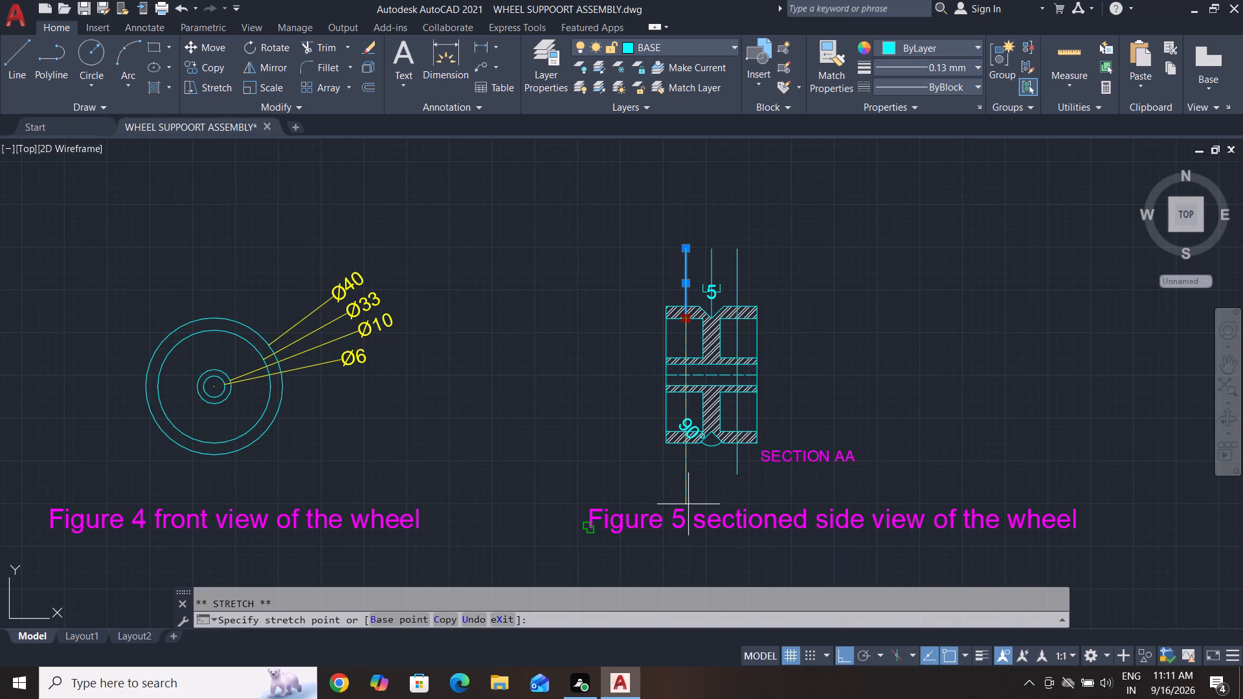
click(695, 480)
key(Escape)
key(Escape)
key(Escape)
key(Escape)
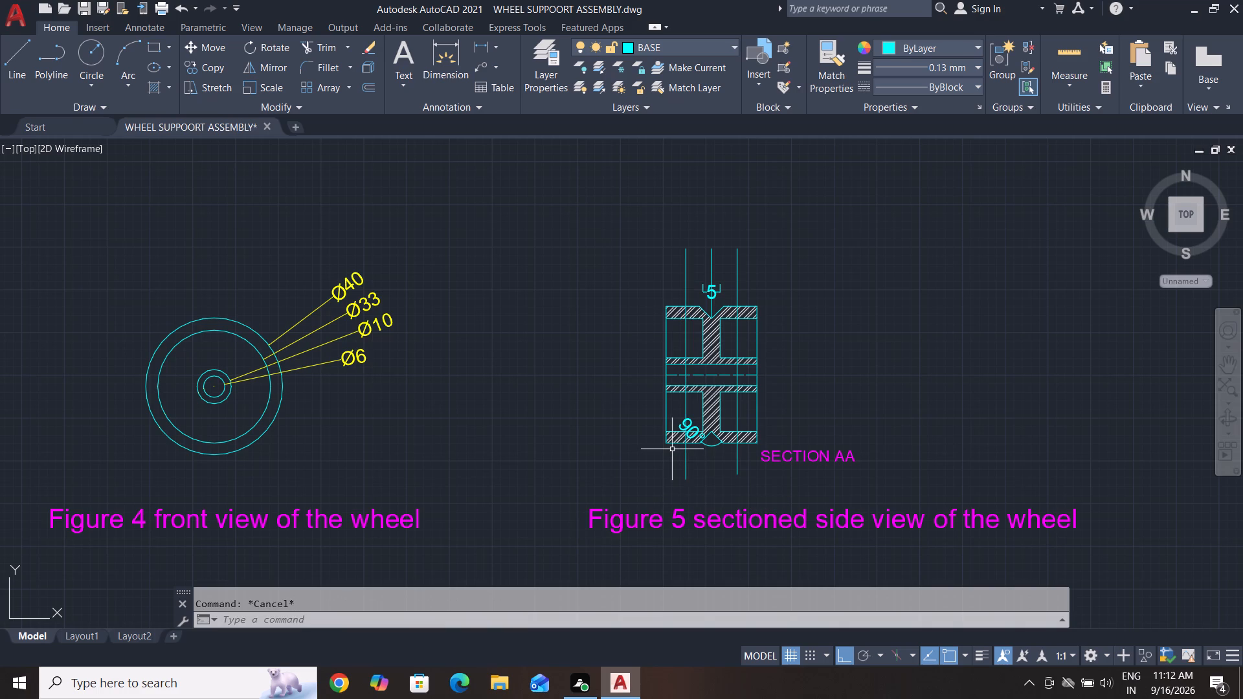
key(Escape)
key(Escape)
key(Escape)
key(Escape)
Trim the section view's horizontal rim, hub and centre lines that extend outside the two offset lines.
text(TR)
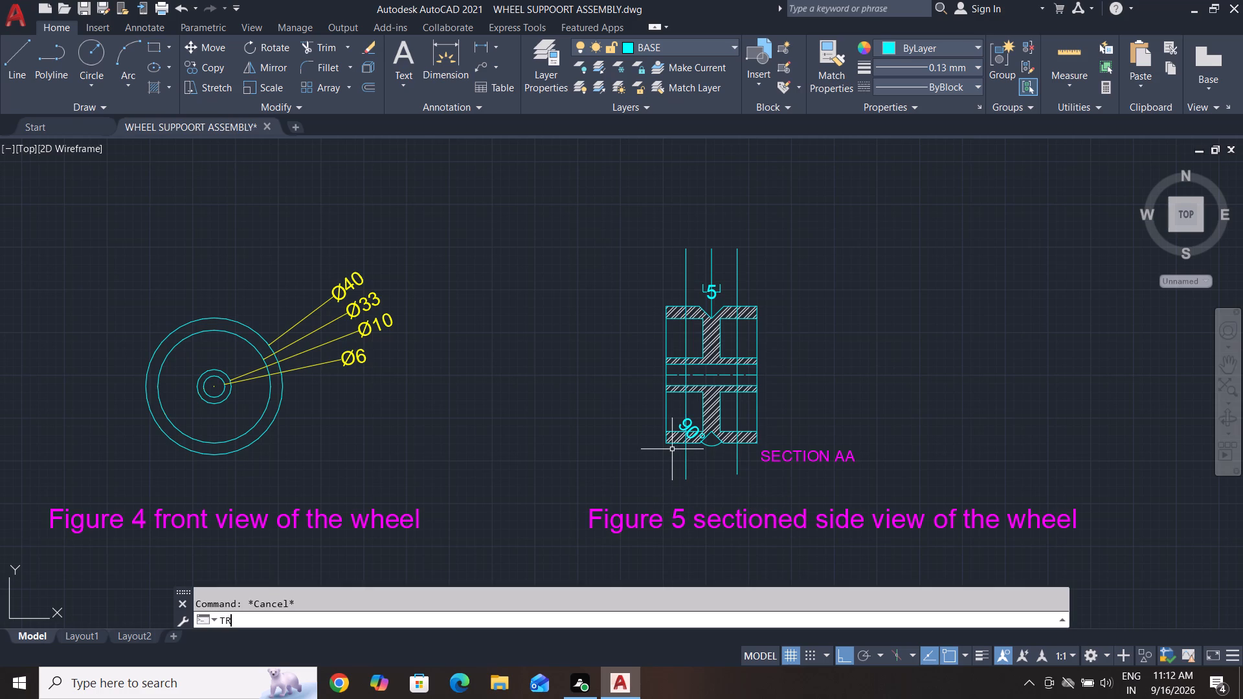
key(space)
click(752, 465)
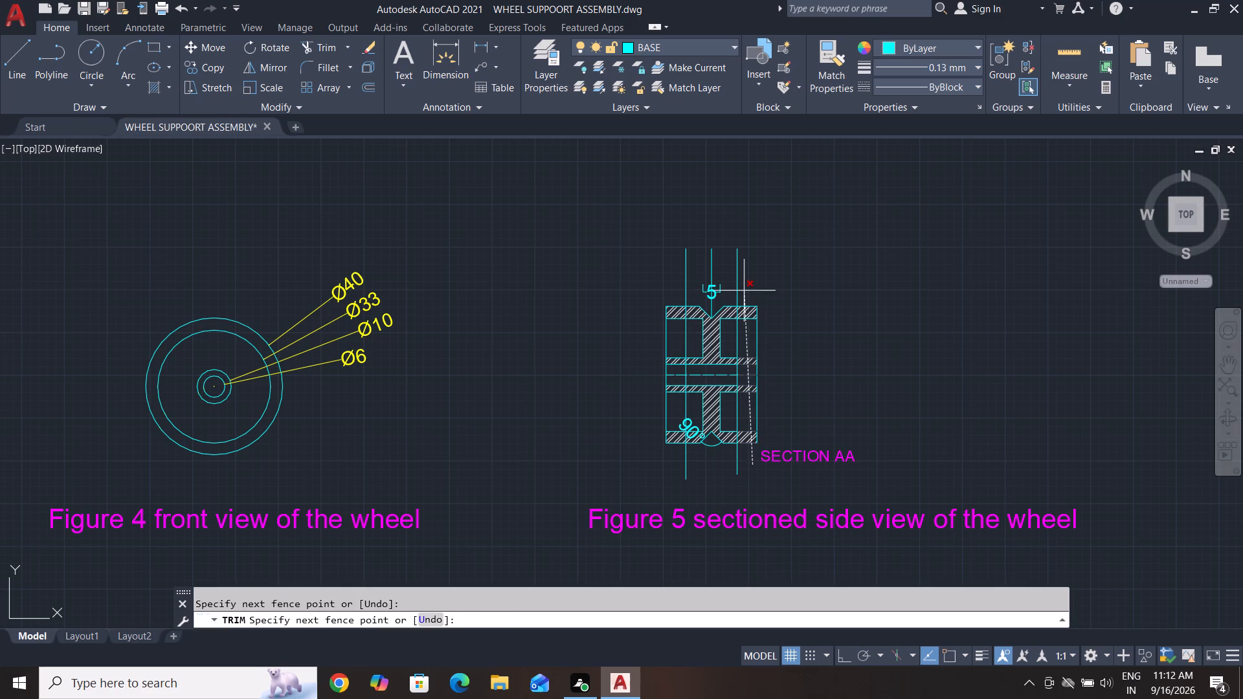
click(748, 252)
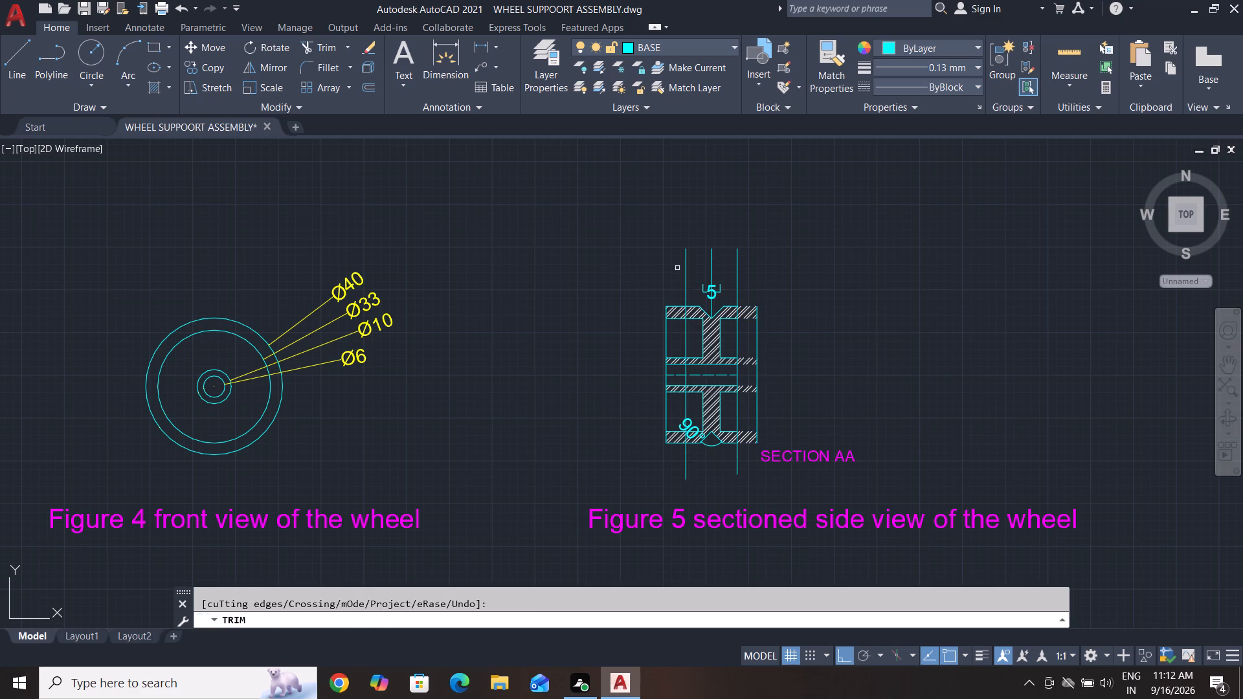
click(677, 268)
click(671, 485)
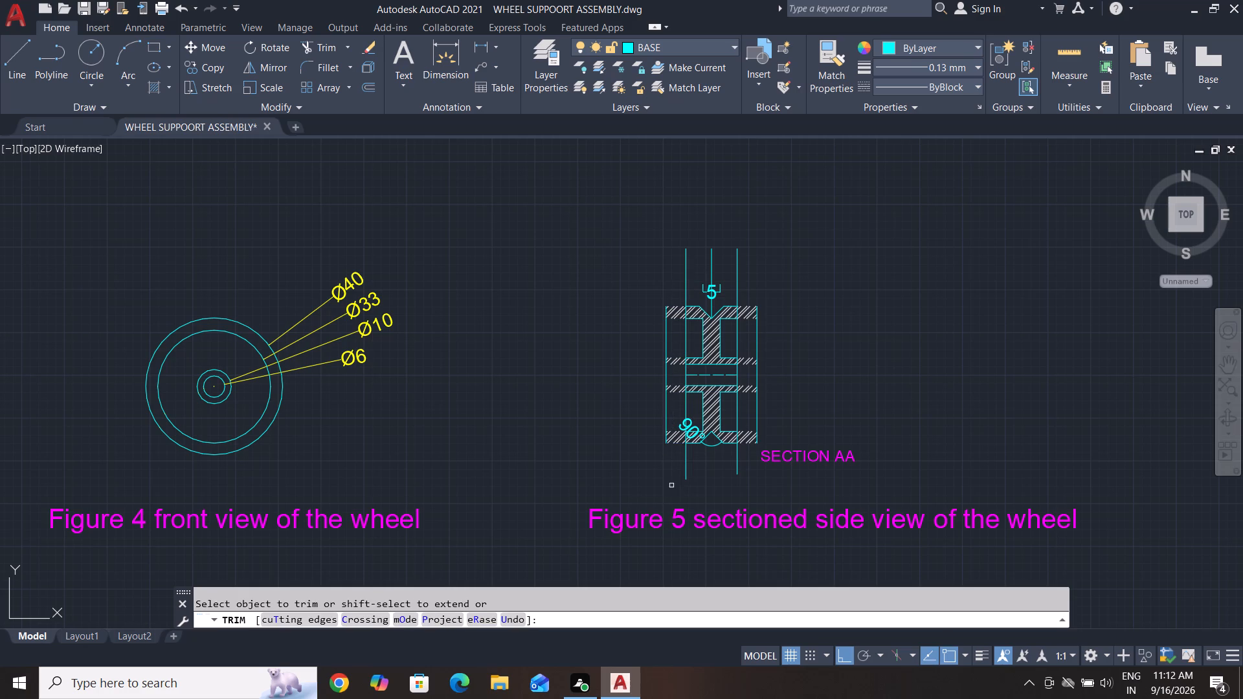
key(Escape)
key(Escape)
key(Escape)
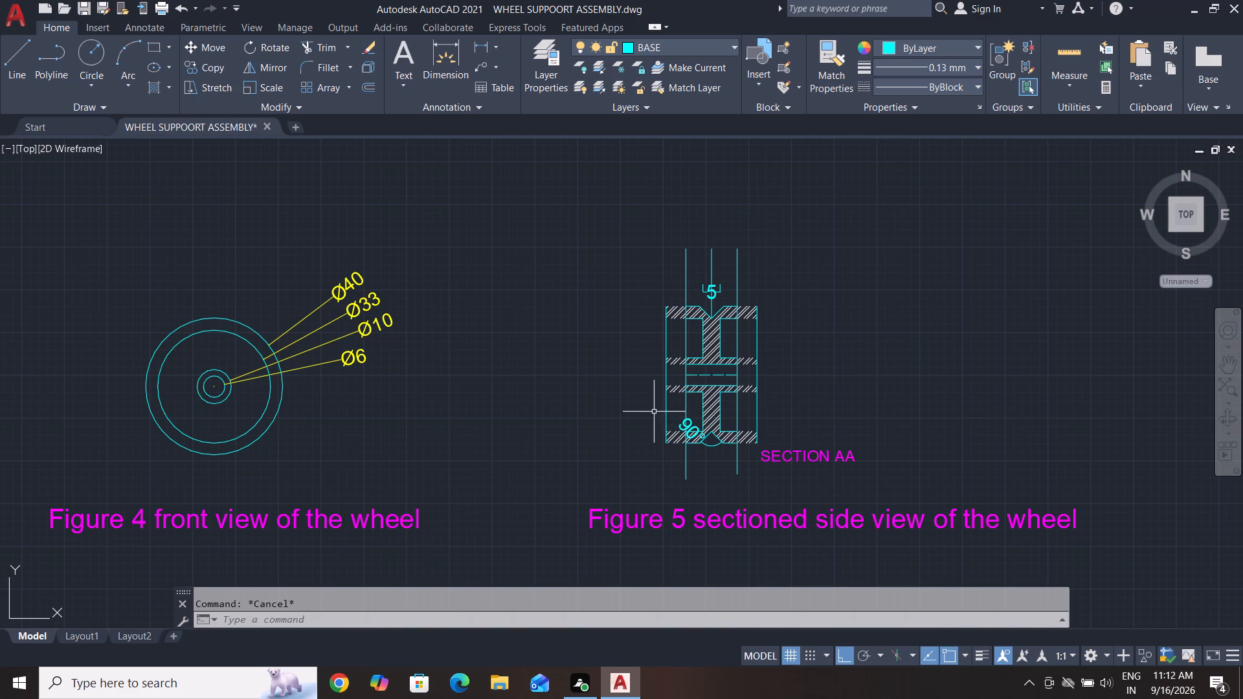
Delete the two old outer vertical side edges of the wheel's section view.
click(667, 417)
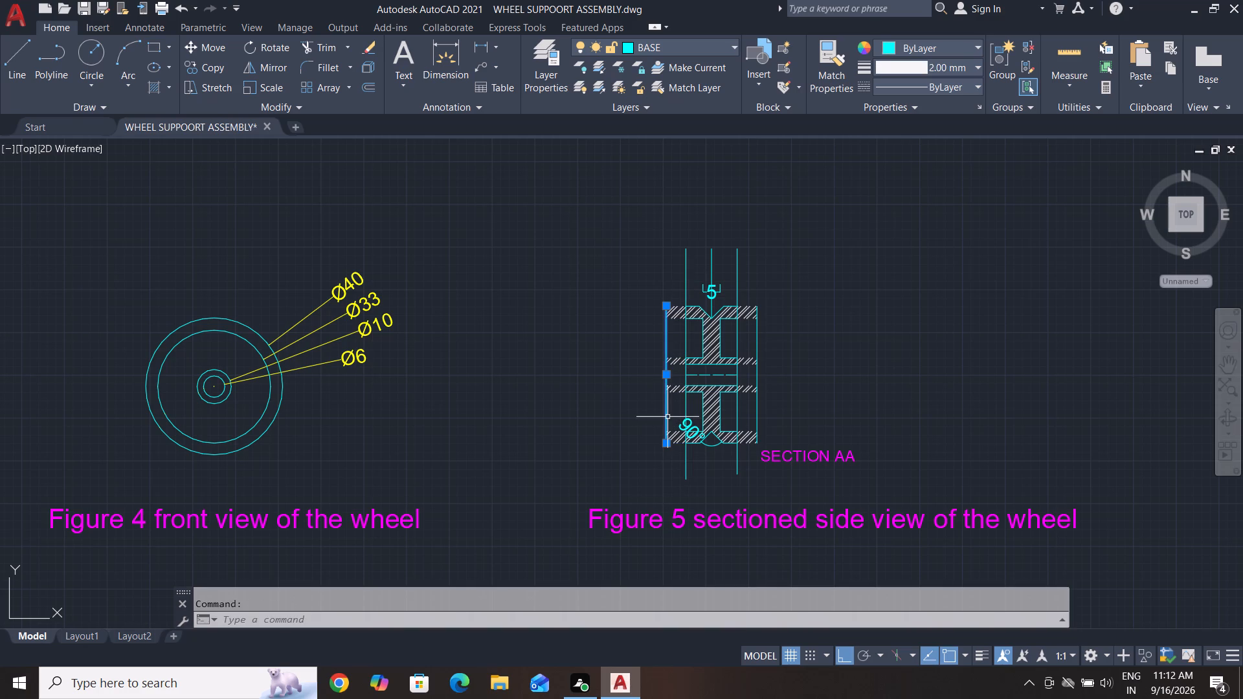
key(Delete)
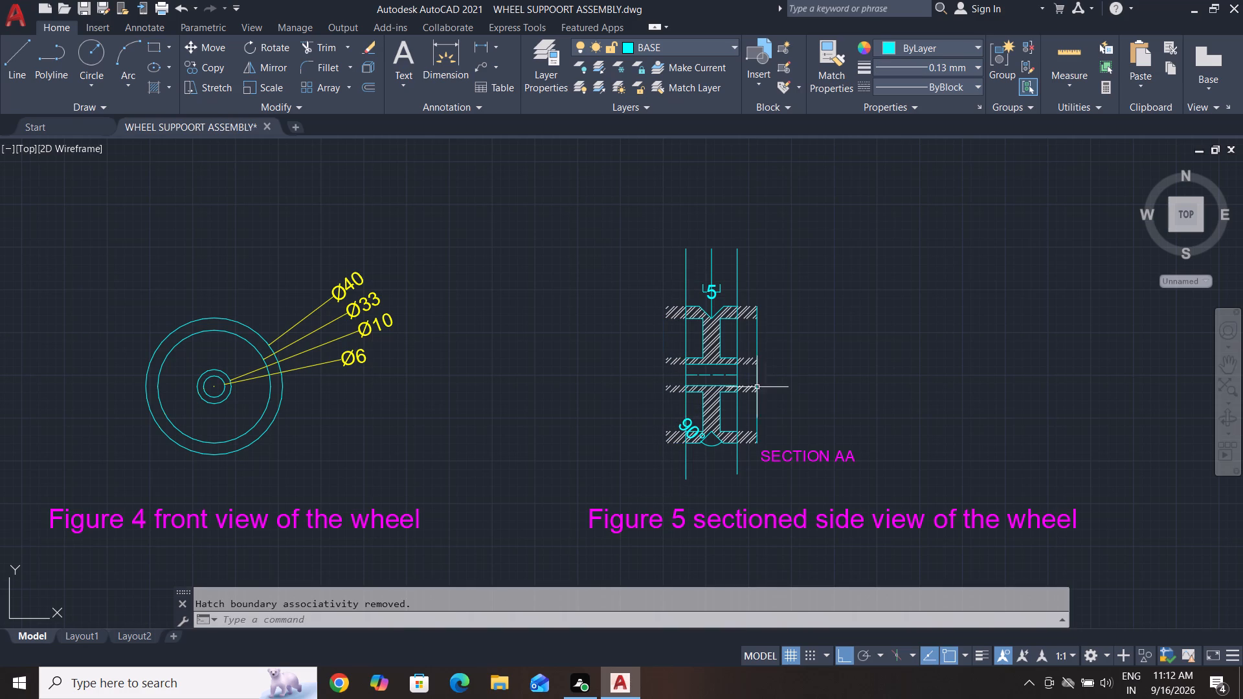
click(757, 410)
key(Delete)
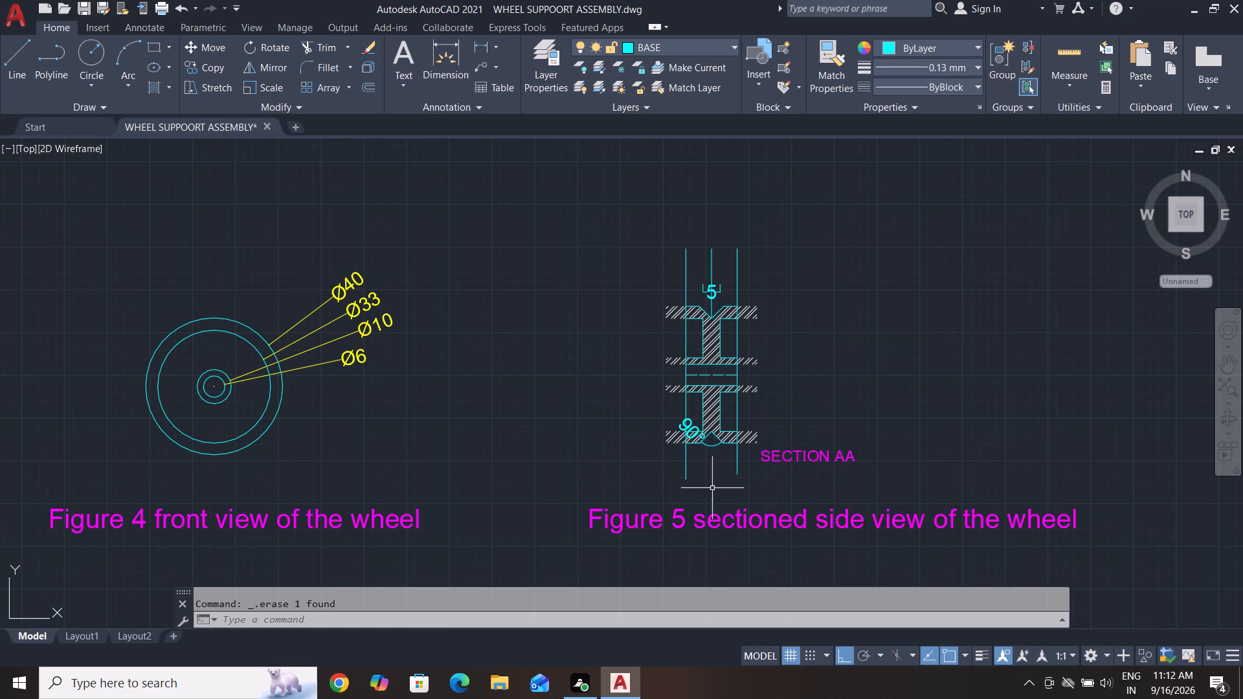
key(Escape)
key(Escape)
key(Escape)
key(Escape)
Trim the ends of both offset lines that project above and below the rim of the section view.
text(TR)
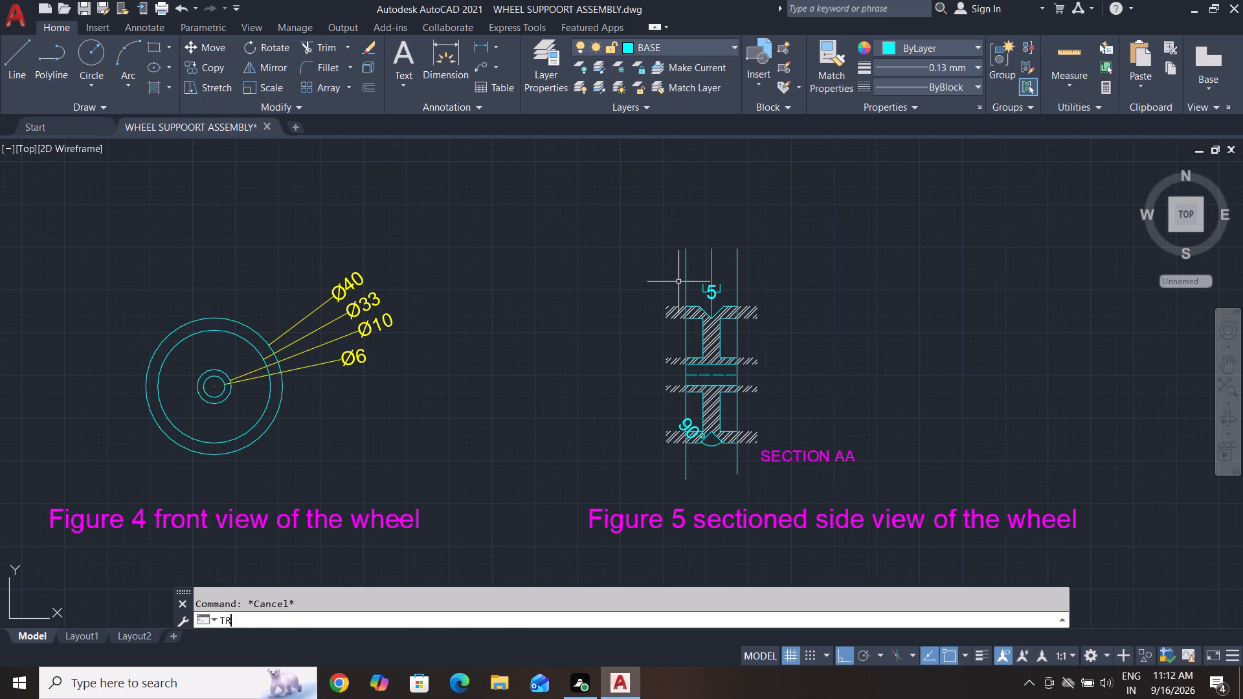
key(space)
key(space)
click(686, 297)
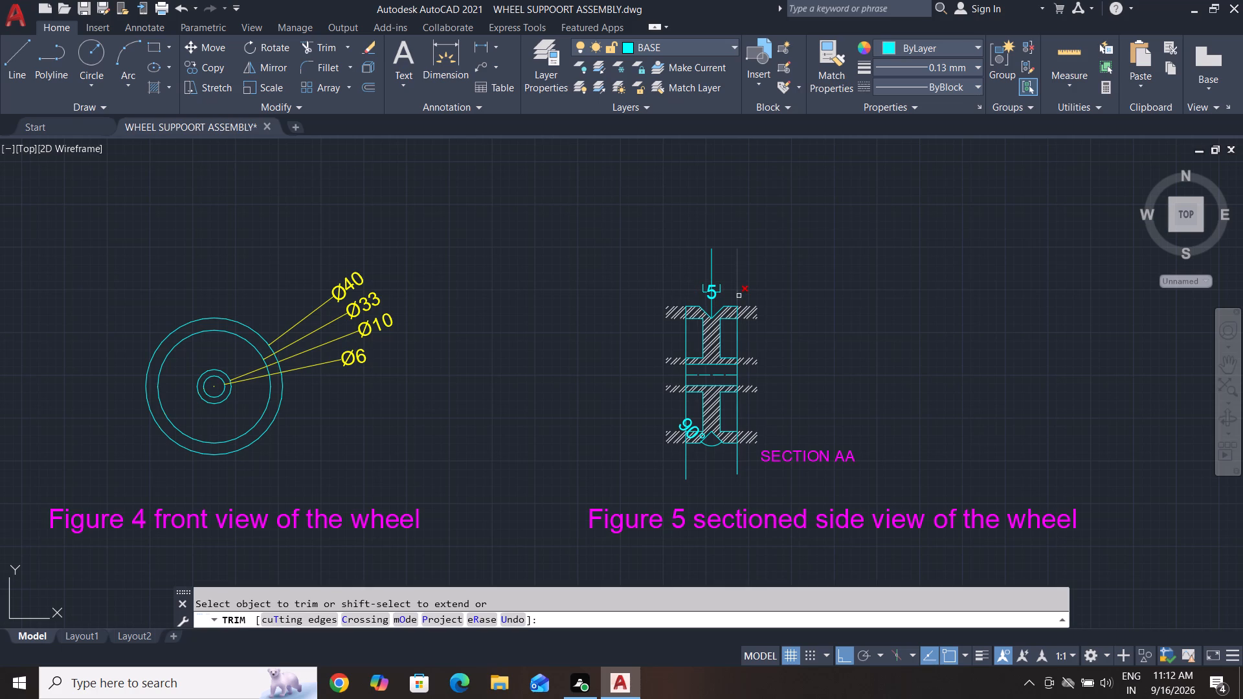
click(739, 296)
click(740, 467)
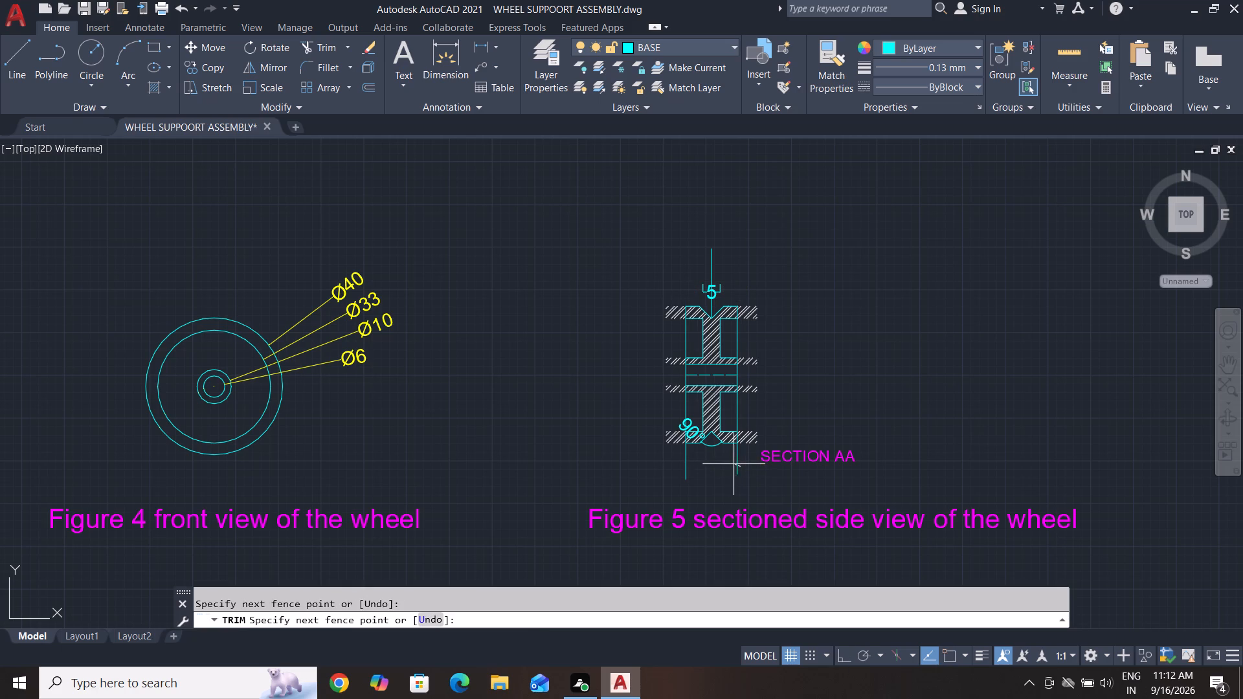
click(730, 464)
click(685, 465)
key(Escape)
key(Escape)
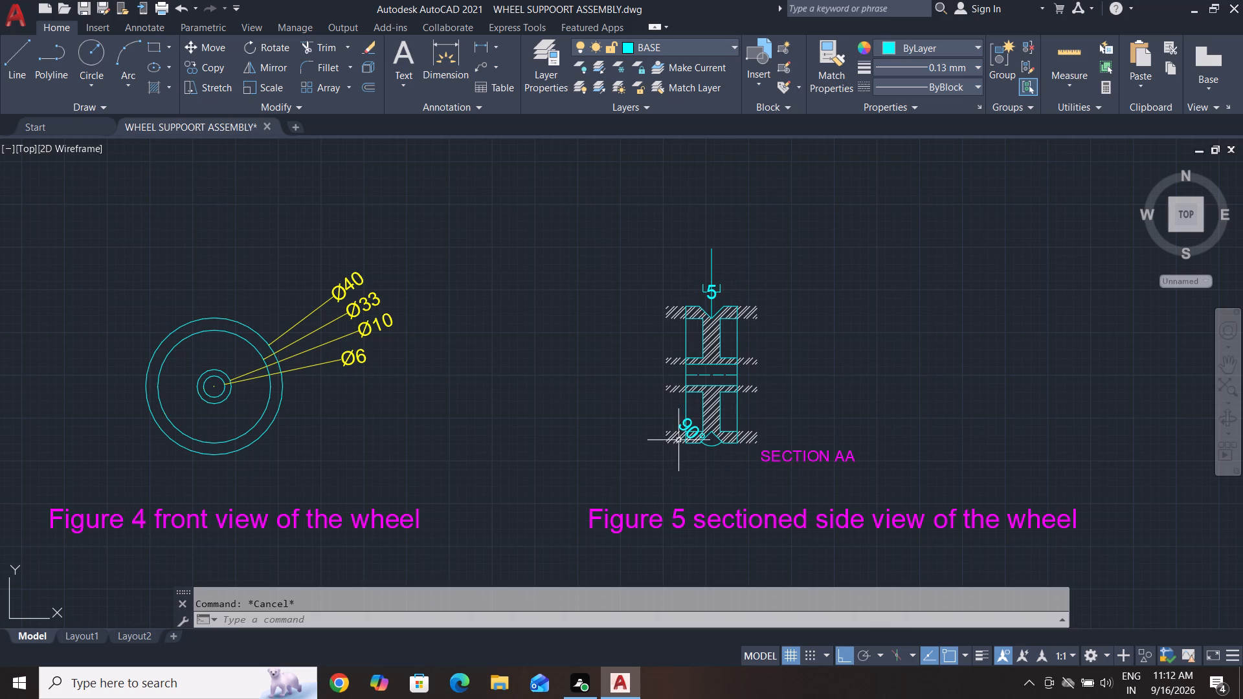
Delete the old hatch from the wheel's section view.
click(673, 436)
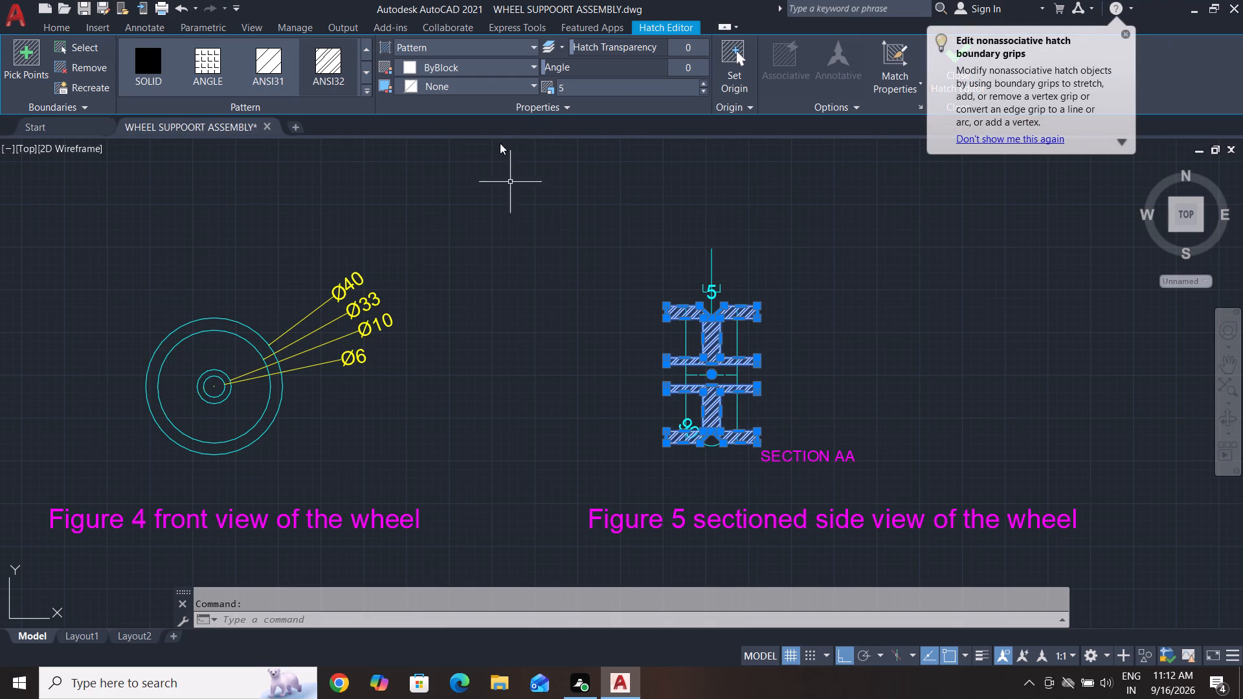
key(Delete)
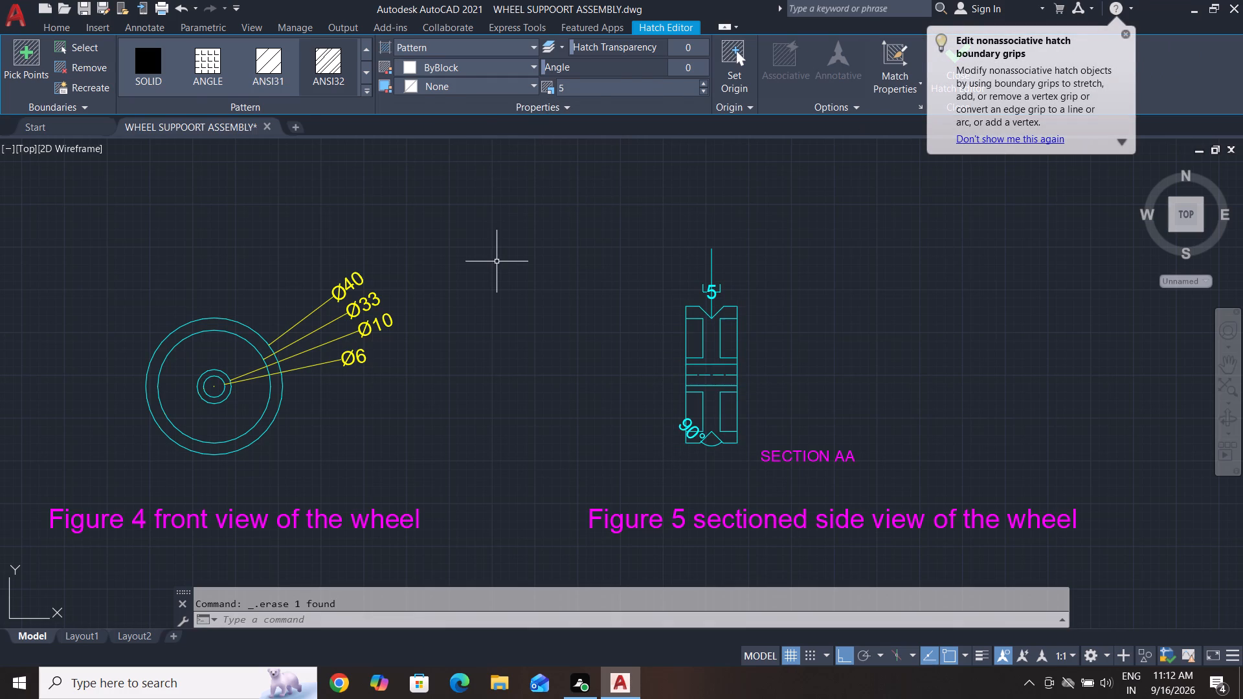
key(Escape)
key(Escape)
key(Escape)
key(Escape)
key(Escape)
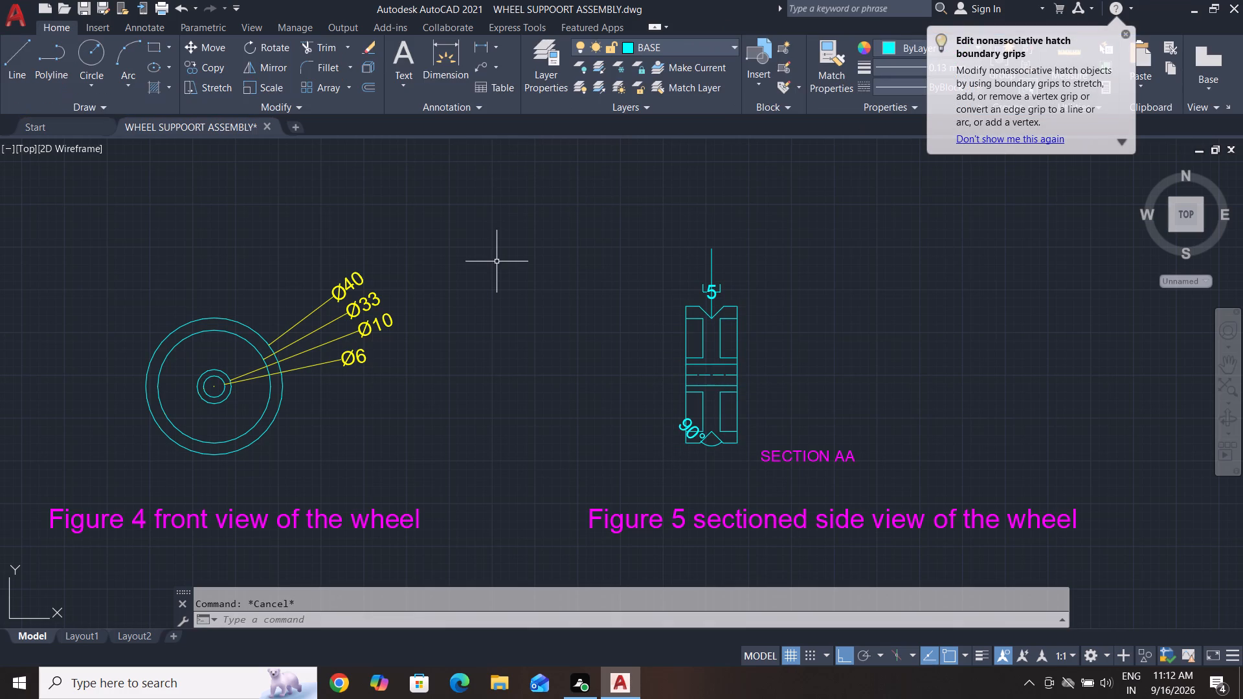
key(Escape)
key(Escape)
key(Escape)
key(Escape)
key(Escape)
key(Escape)
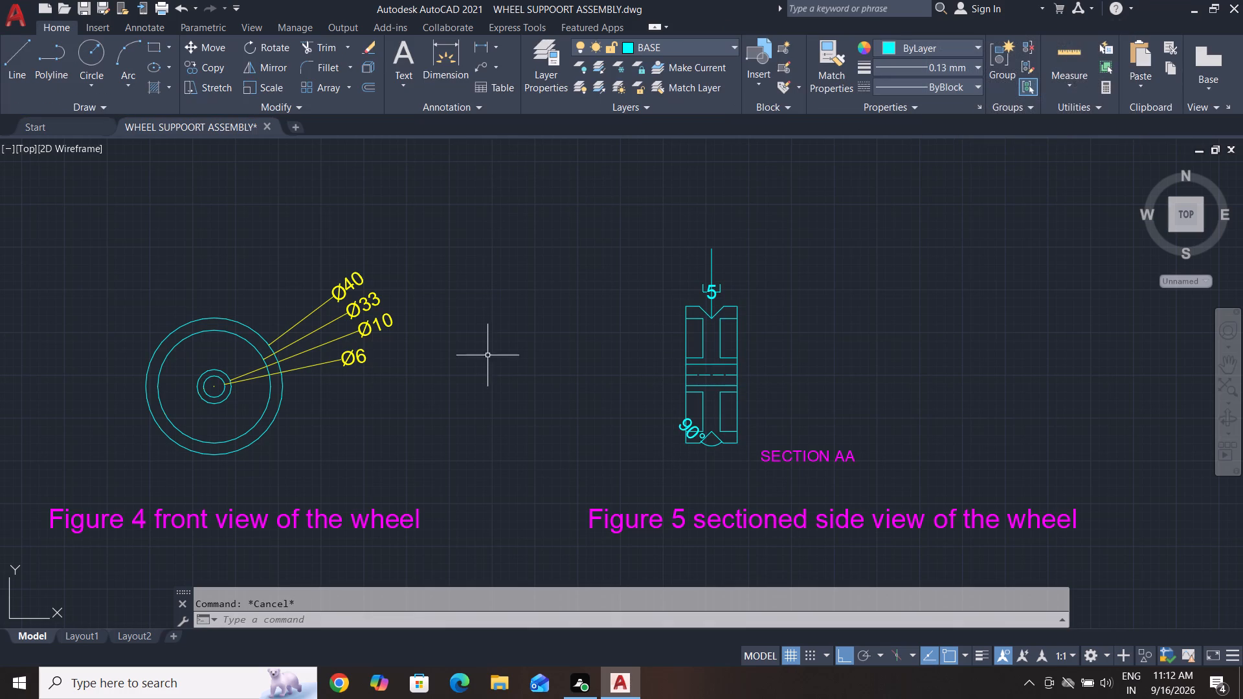
Delete the vertical construction line and the web thickness dimension above the section view.
scroll(695, 427, up, 2)
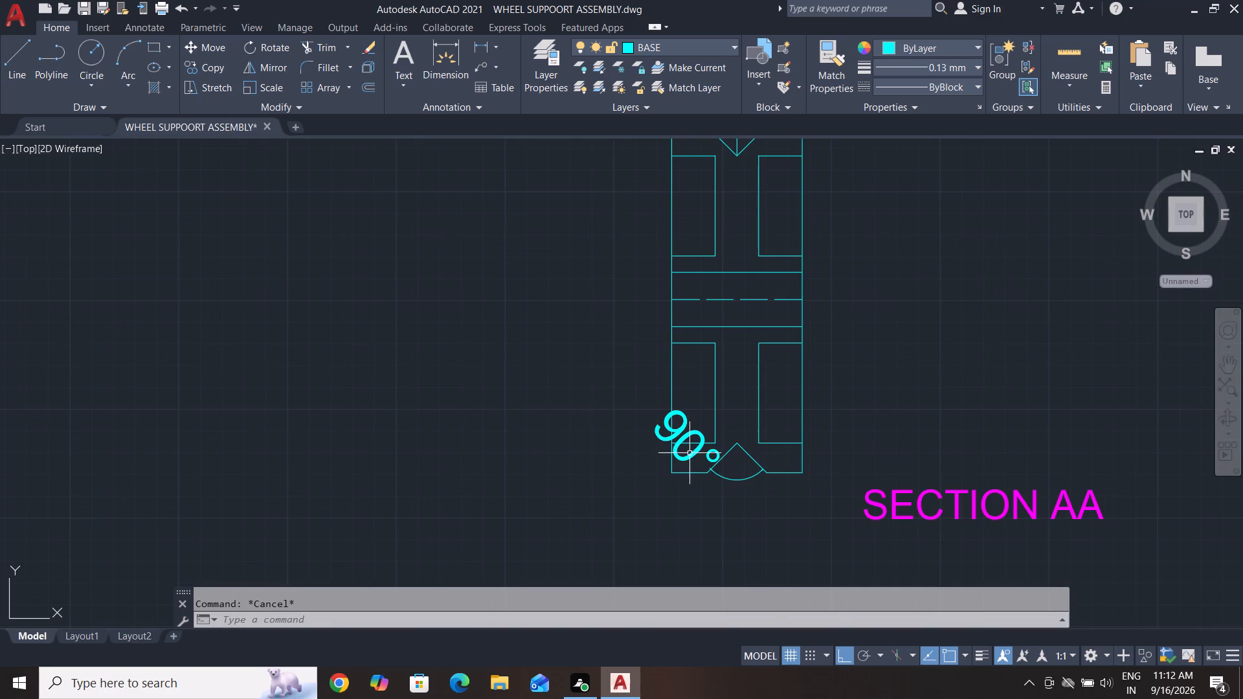
scroll(610, 433, down, 2)
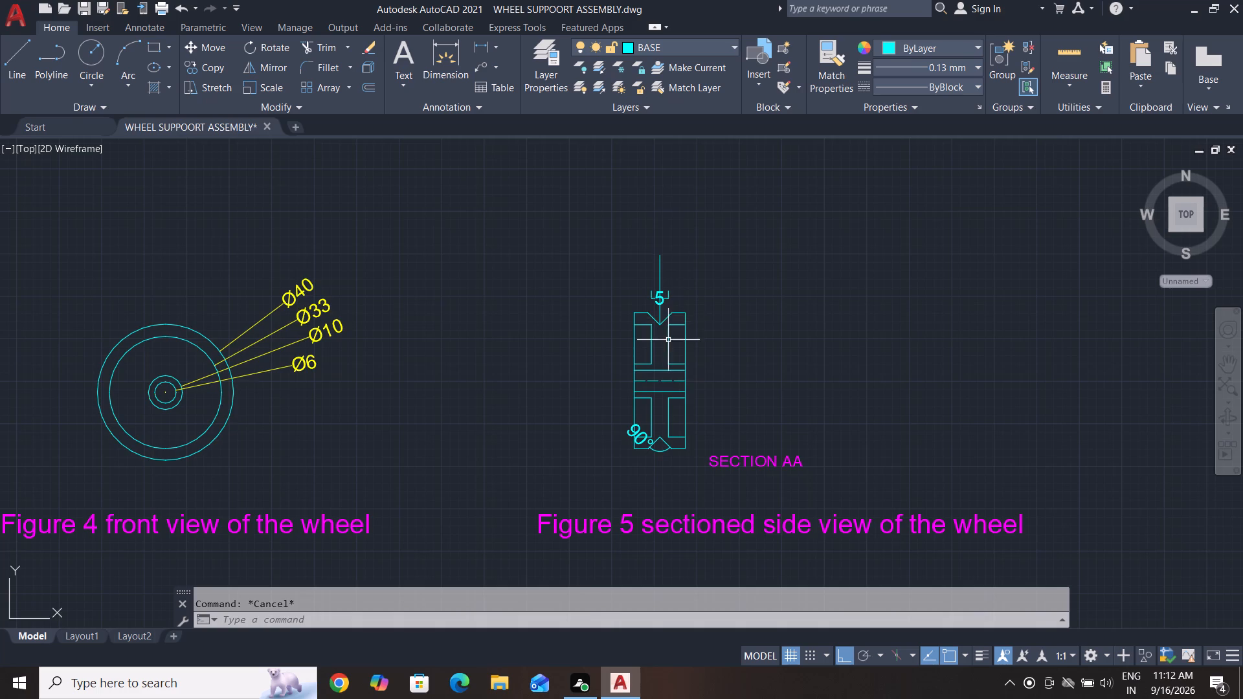
scroll(660, 321, up, 2)
click(703, 188)
click(609, 301)
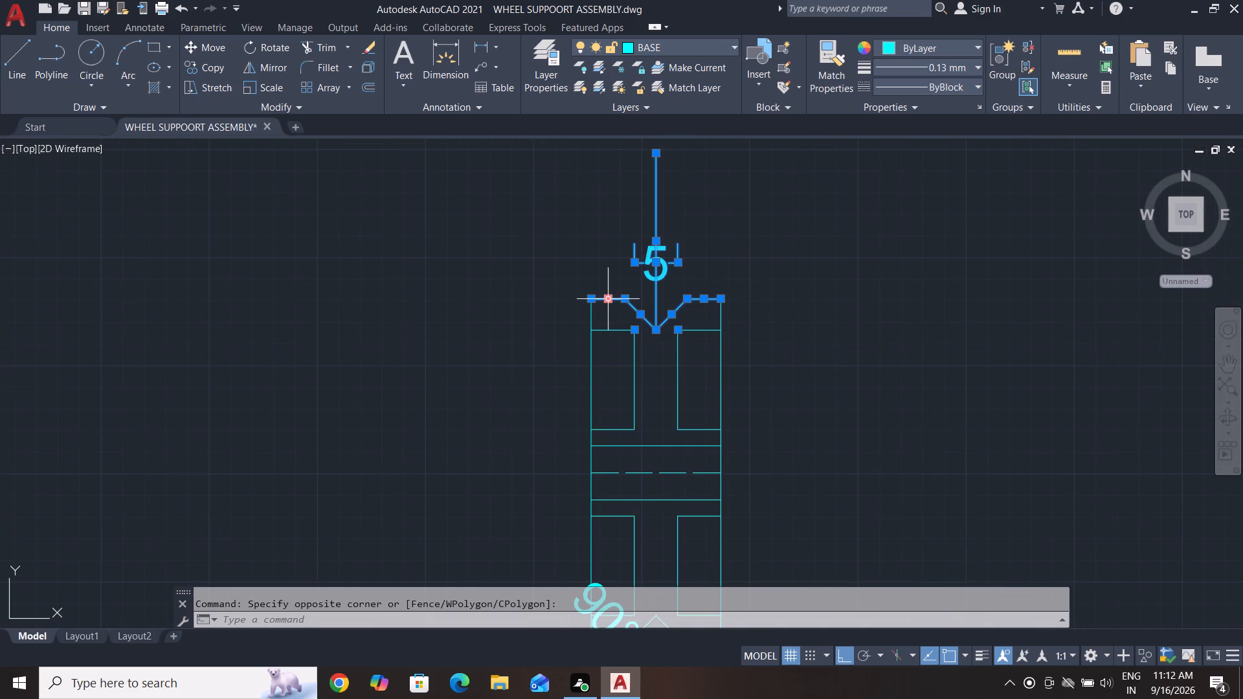
key(Escape)
key(Escape)
click(700, 203)
click(579, 320)
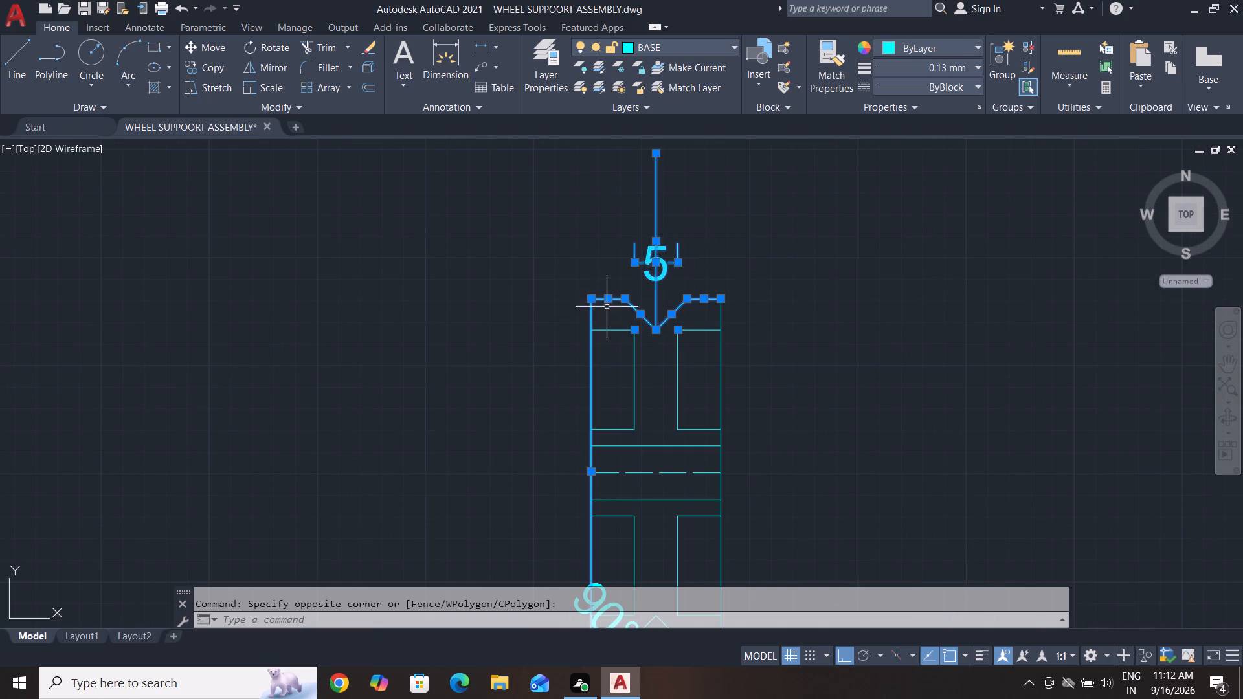
key(Escape)
key(Escape)
click(702, 226)
click(545, 278)
key(Delete)
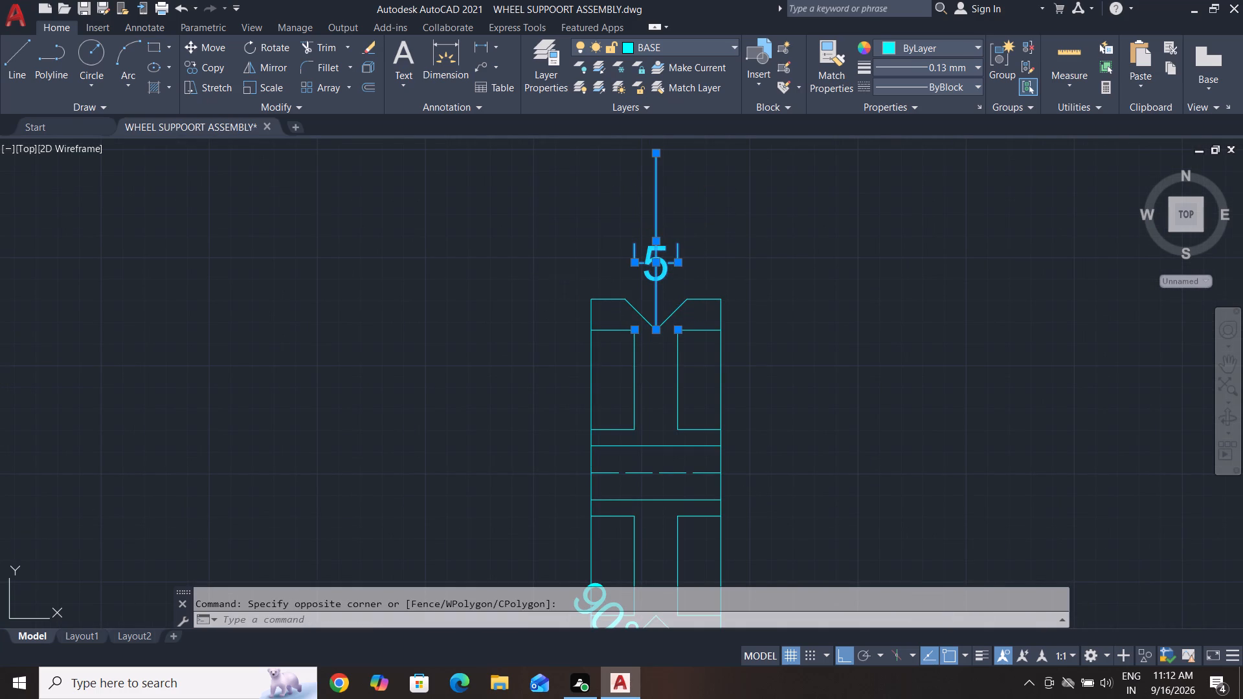
key(Escape)
key(Escape)
key(Escape)
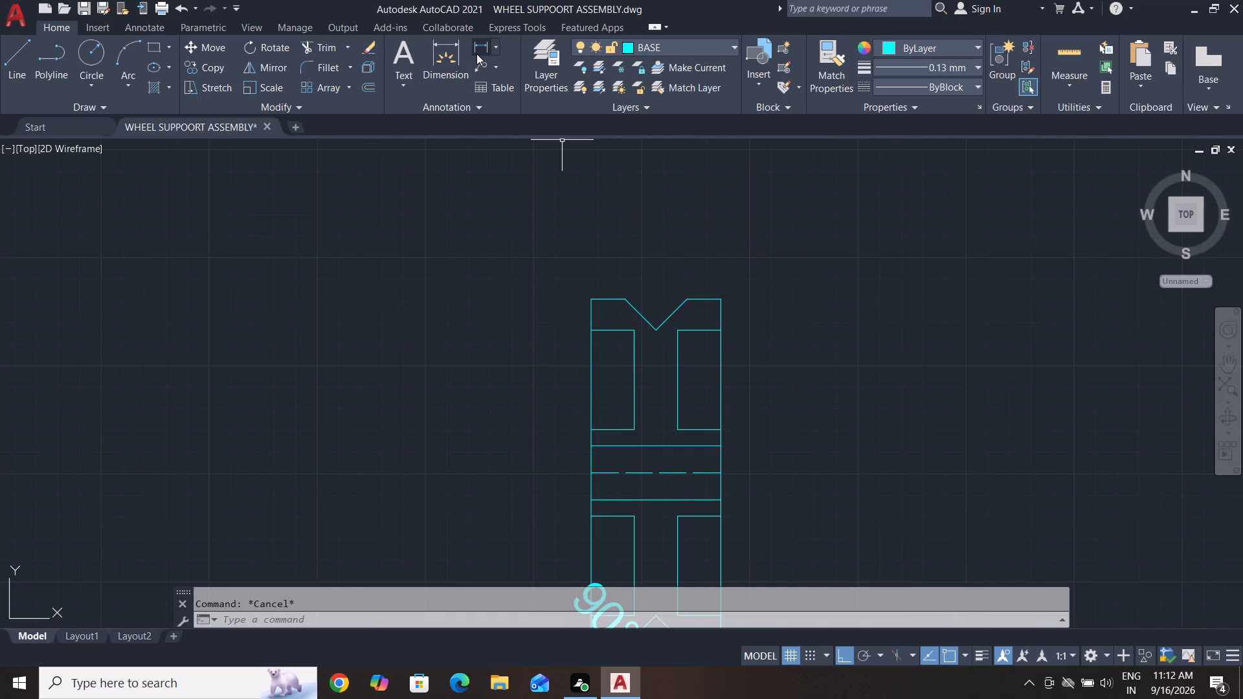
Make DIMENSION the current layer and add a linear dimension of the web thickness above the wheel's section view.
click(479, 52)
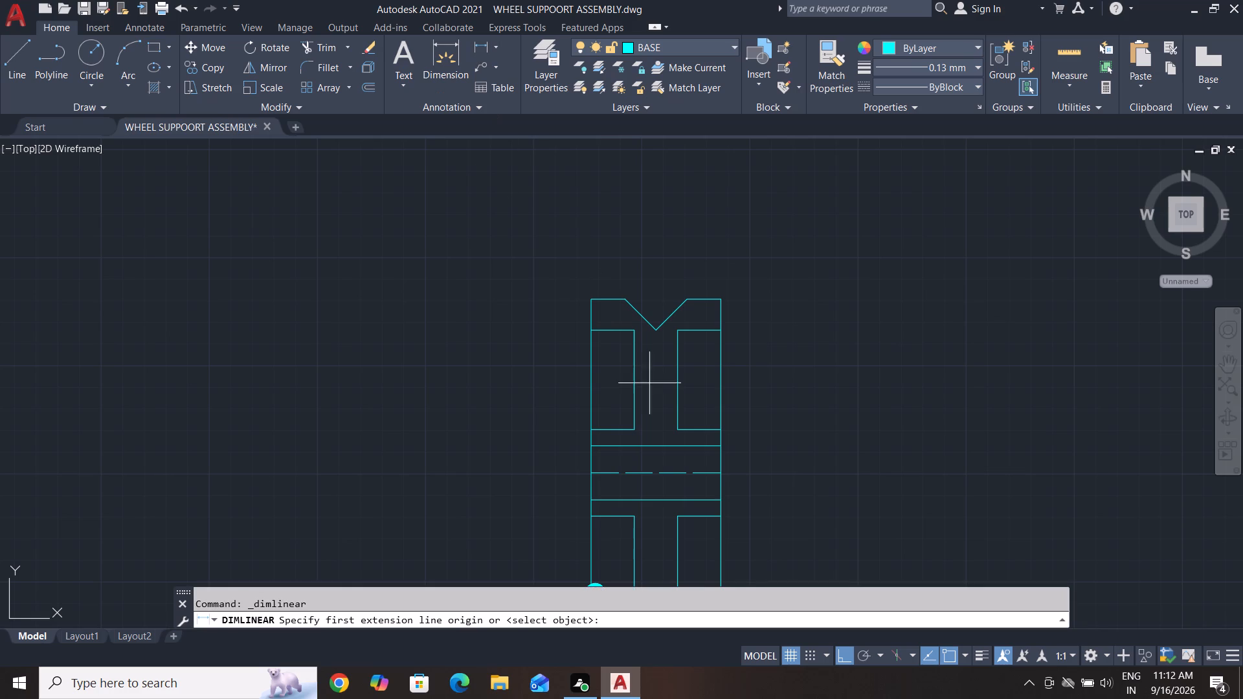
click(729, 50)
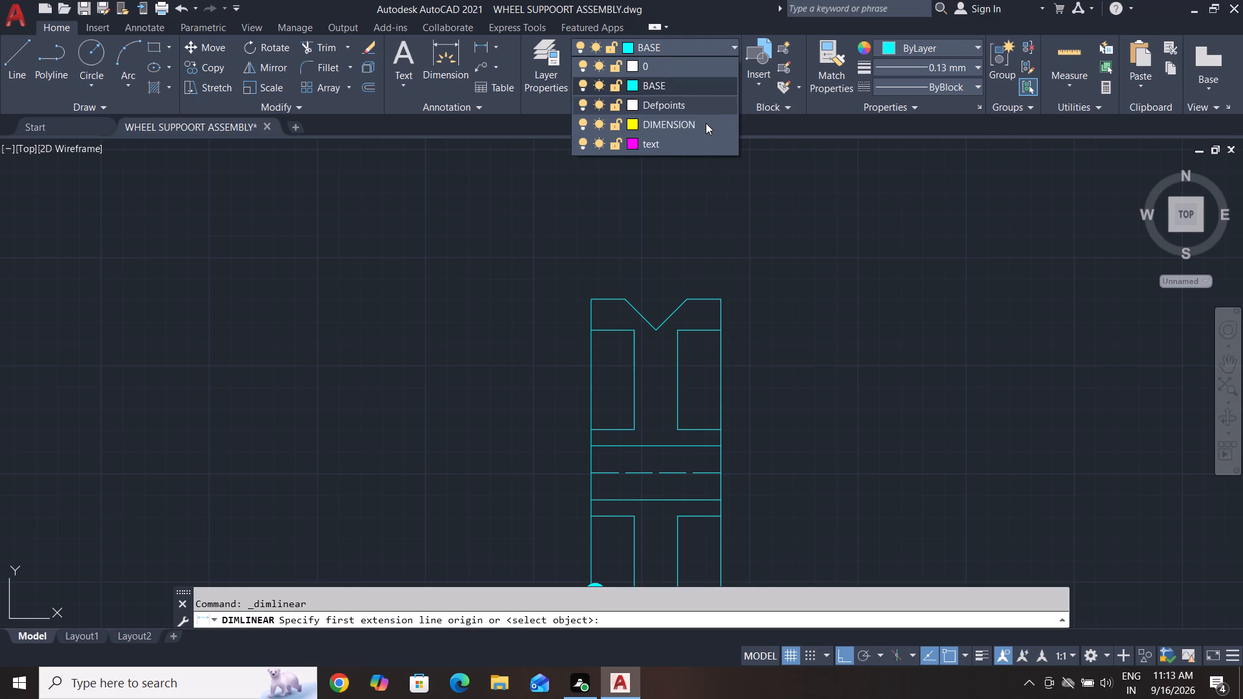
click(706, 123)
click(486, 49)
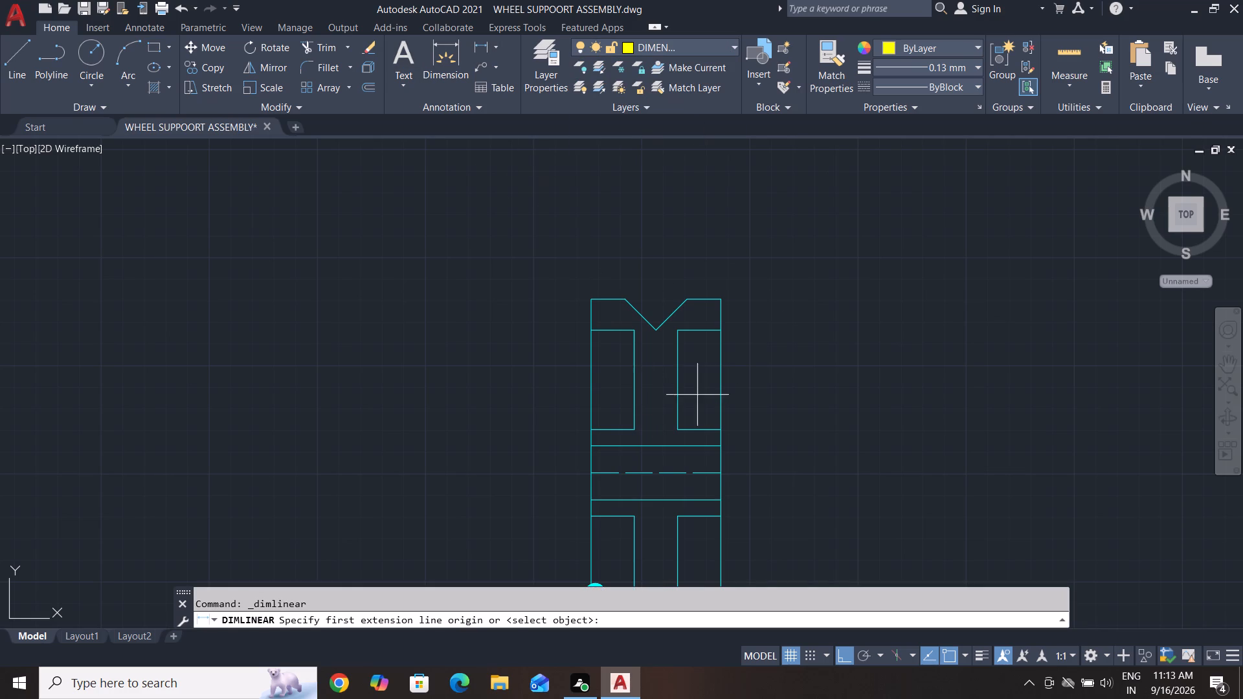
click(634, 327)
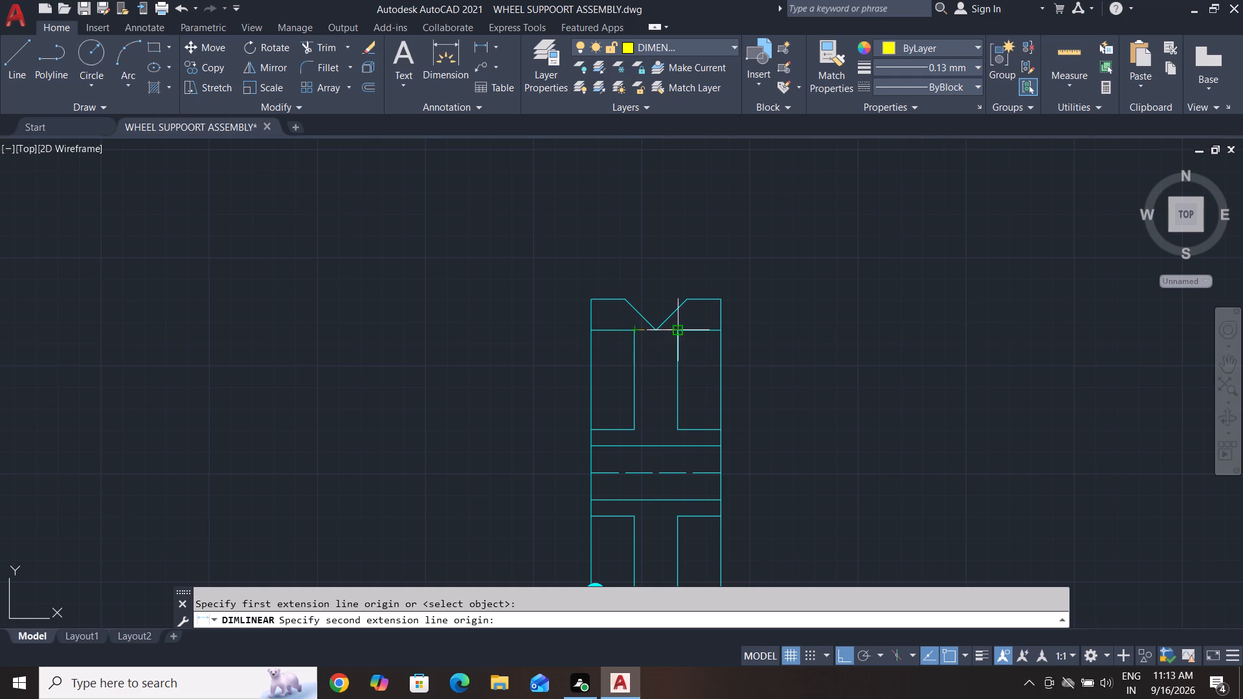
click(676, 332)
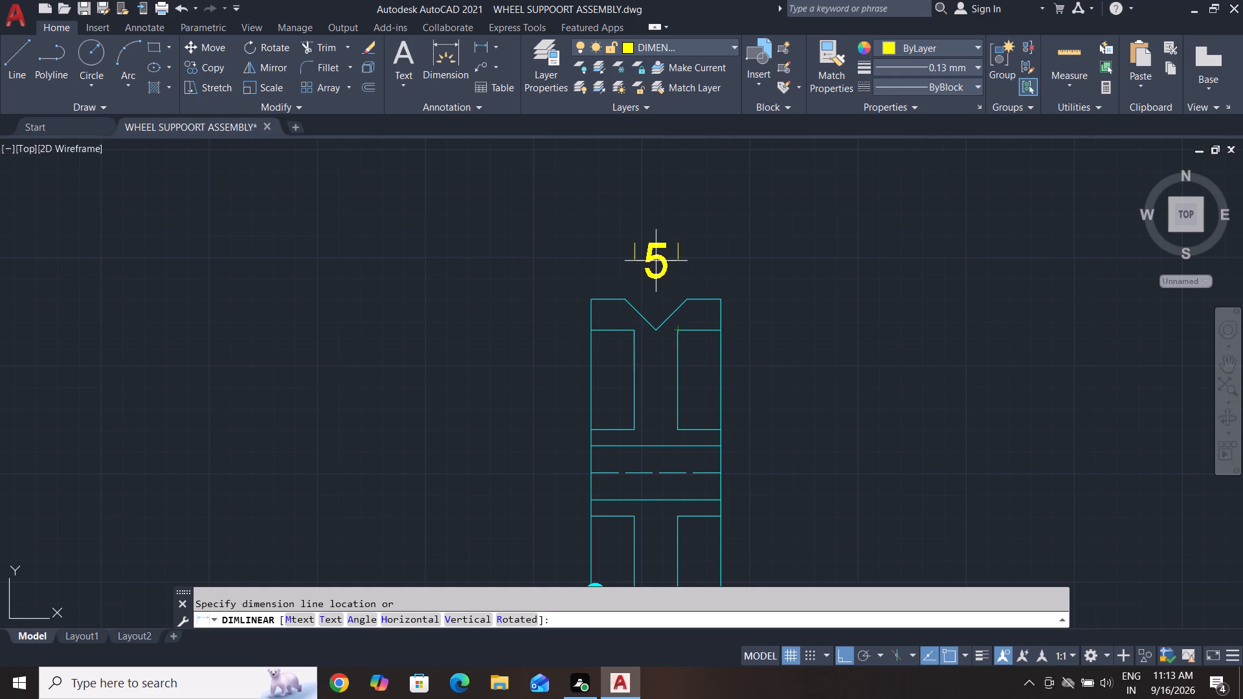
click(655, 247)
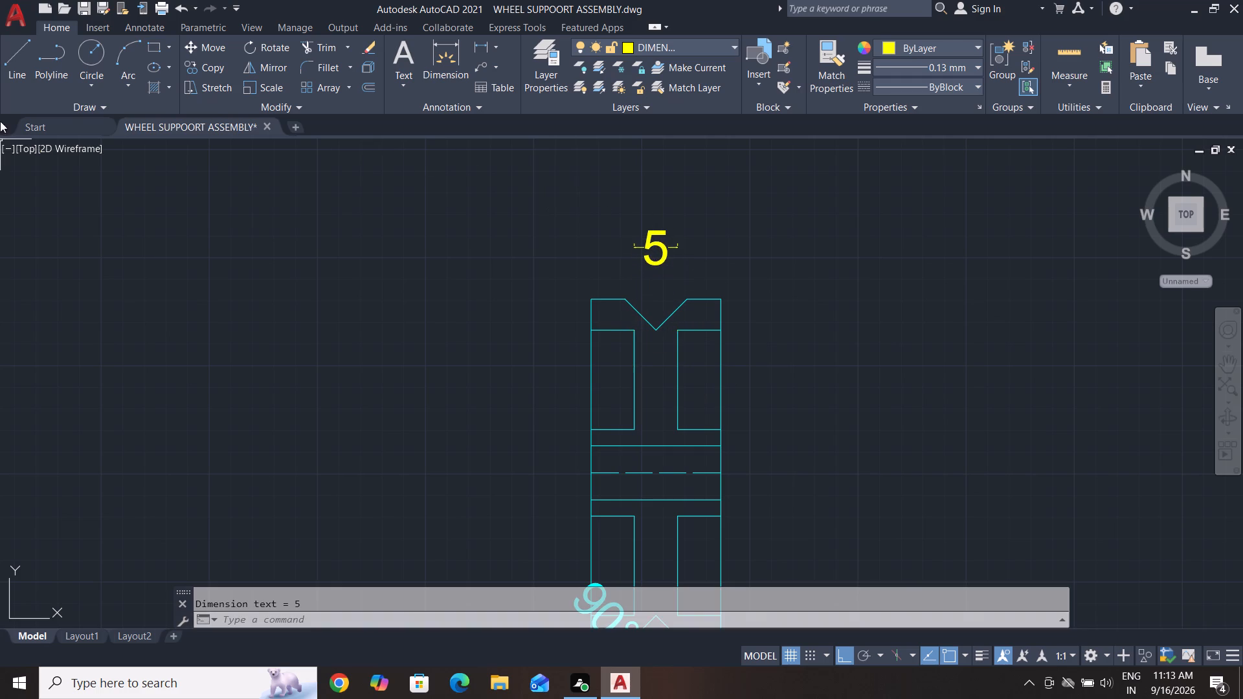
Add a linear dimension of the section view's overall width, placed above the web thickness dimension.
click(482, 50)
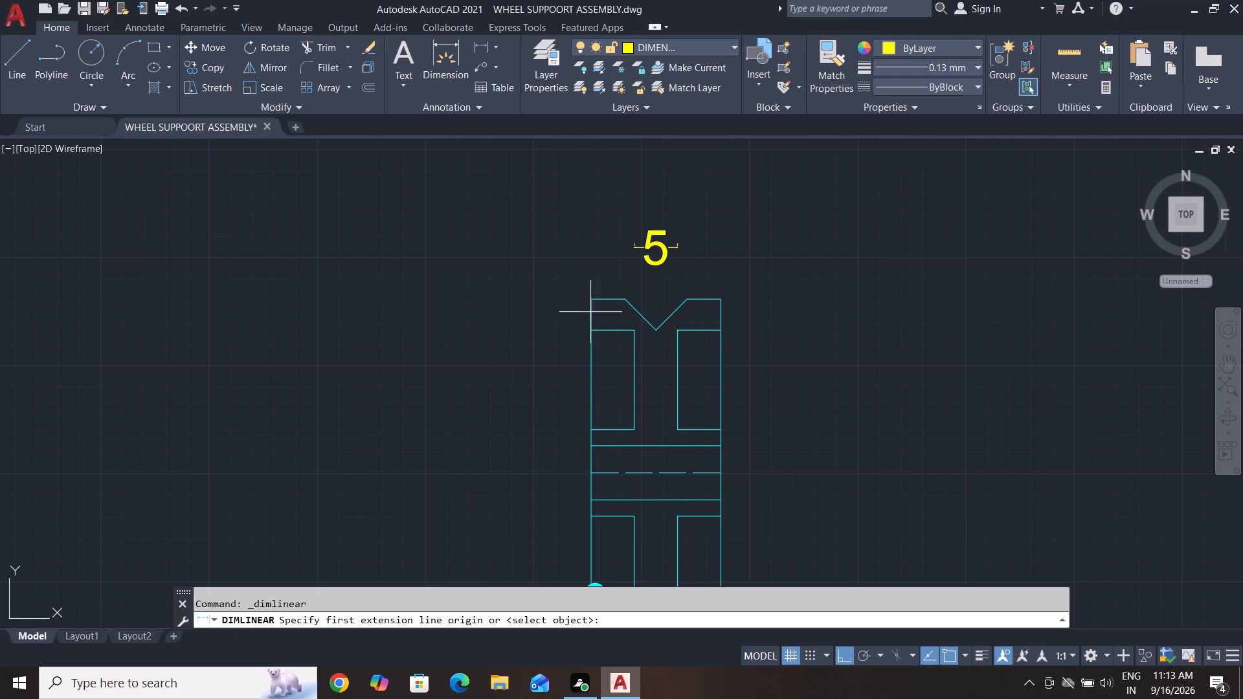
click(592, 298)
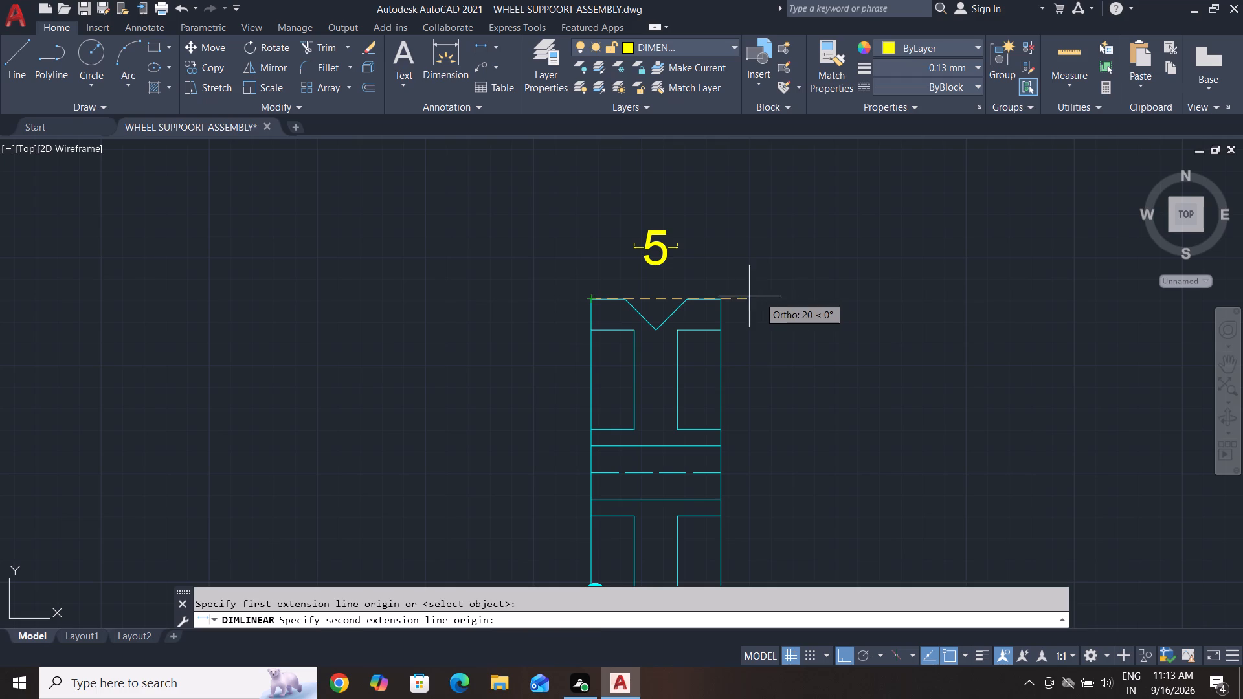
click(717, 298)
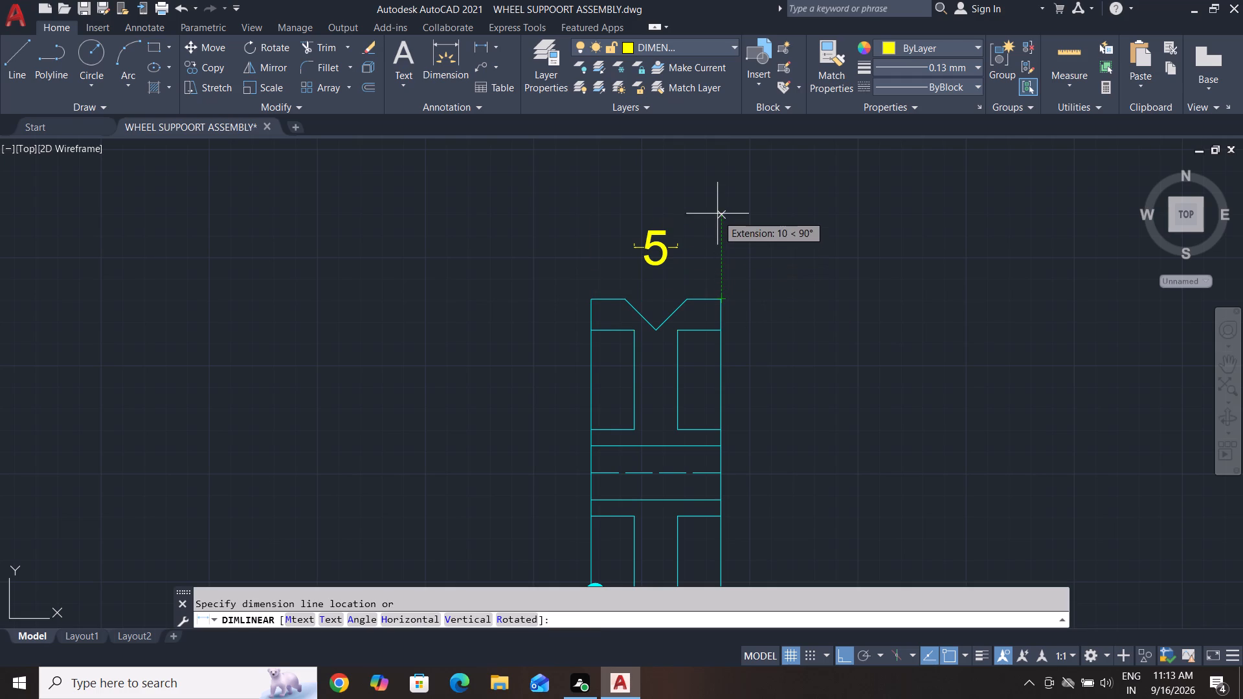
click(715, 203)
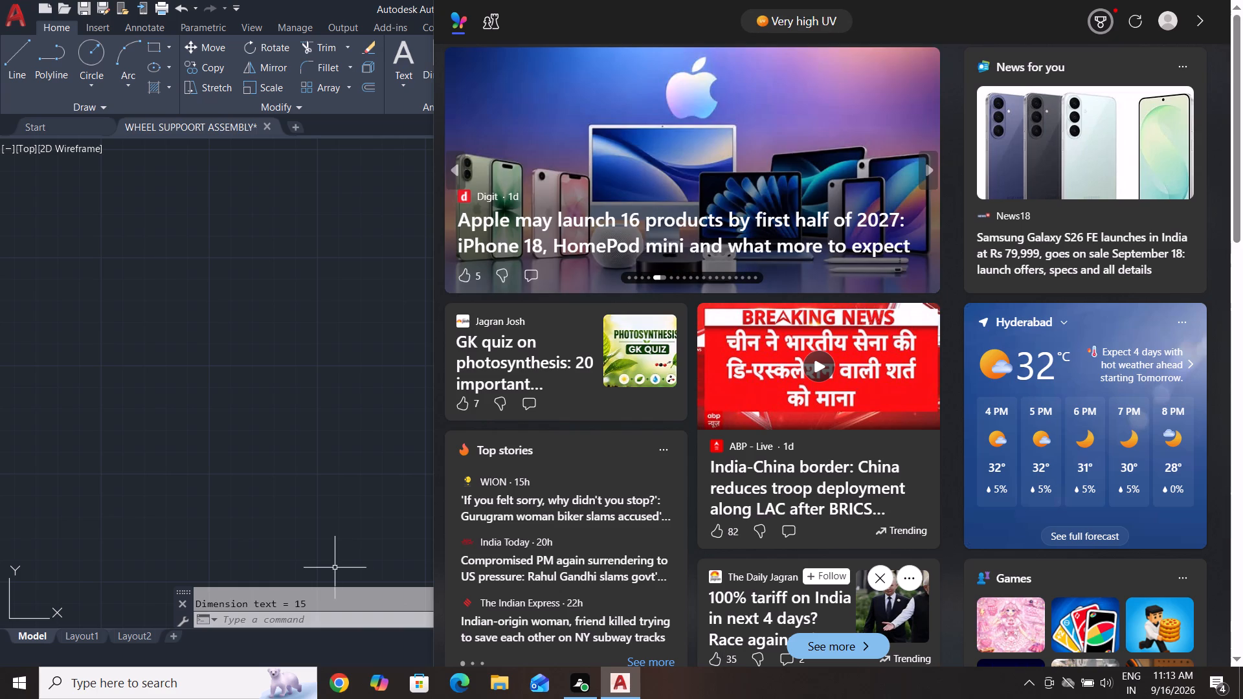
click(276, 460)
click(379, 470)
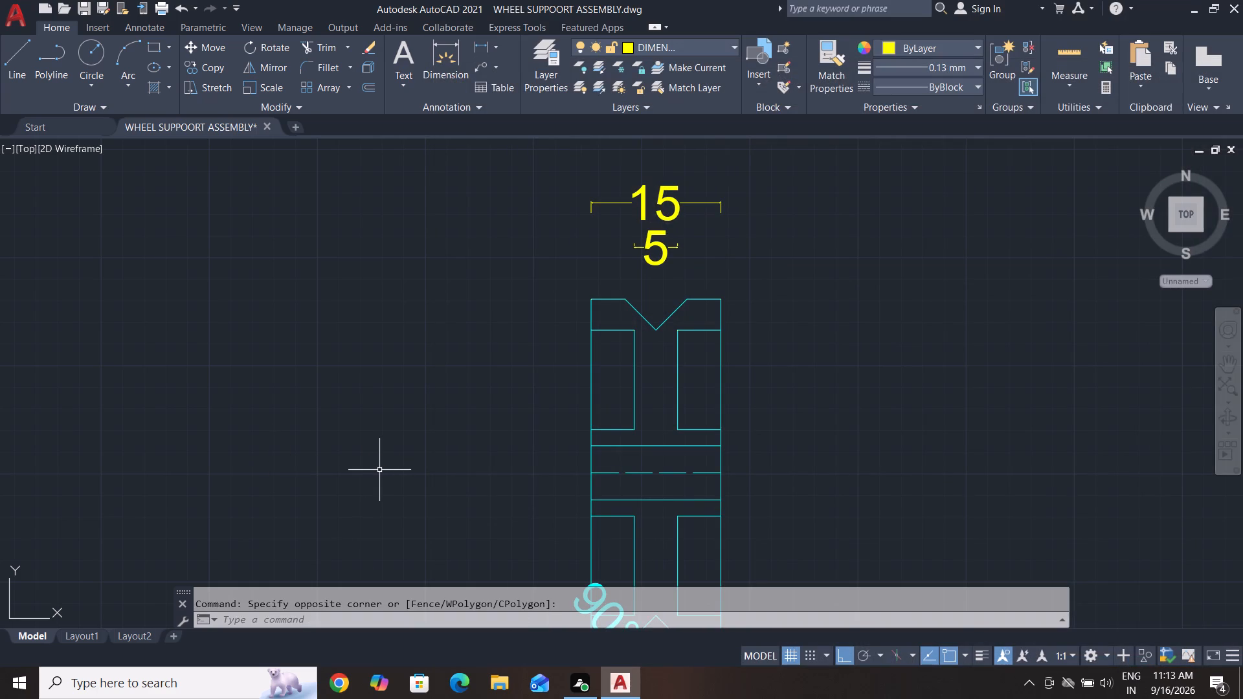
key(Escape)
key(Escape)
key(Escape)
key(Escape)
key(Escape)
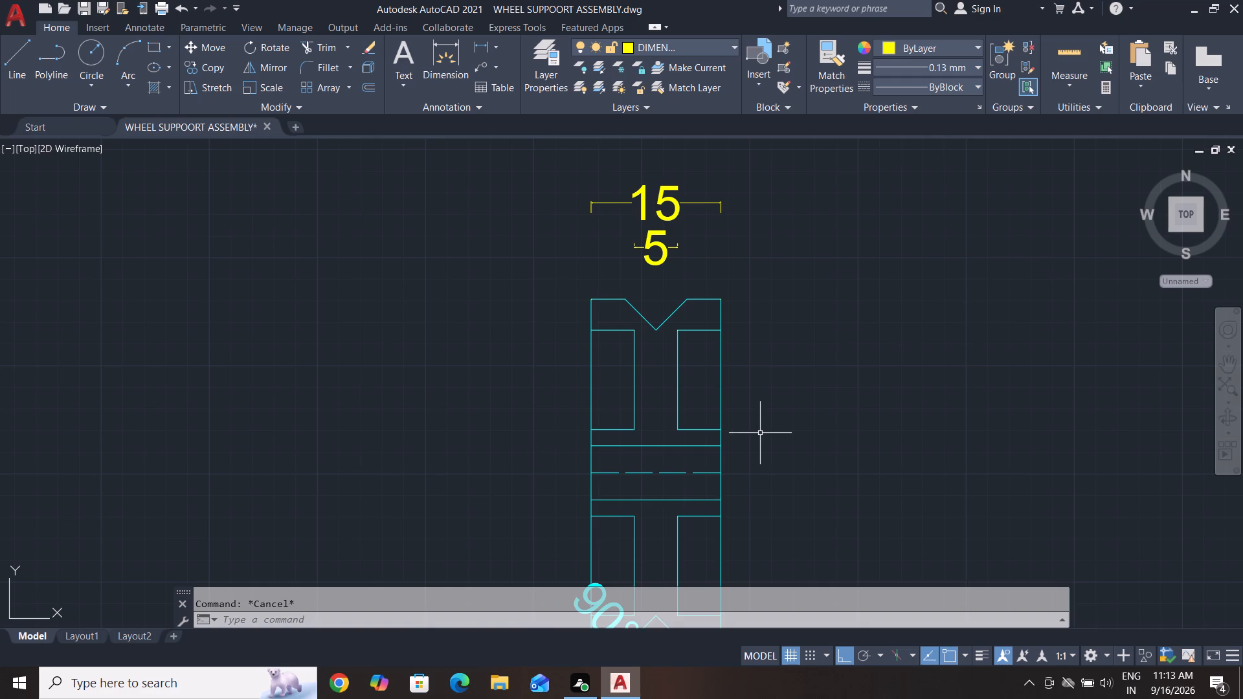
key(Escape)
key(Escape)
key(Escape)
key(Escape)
Delete the old 90° angle dimension at the bottom V-groove of the wheel's section view.
scroll(695, 478, down, 1)
middle_drag(695, 478, 693, 388)
key(Escape)
key(Escape)
key(Escape)
scroll(642, 478, up, 2)
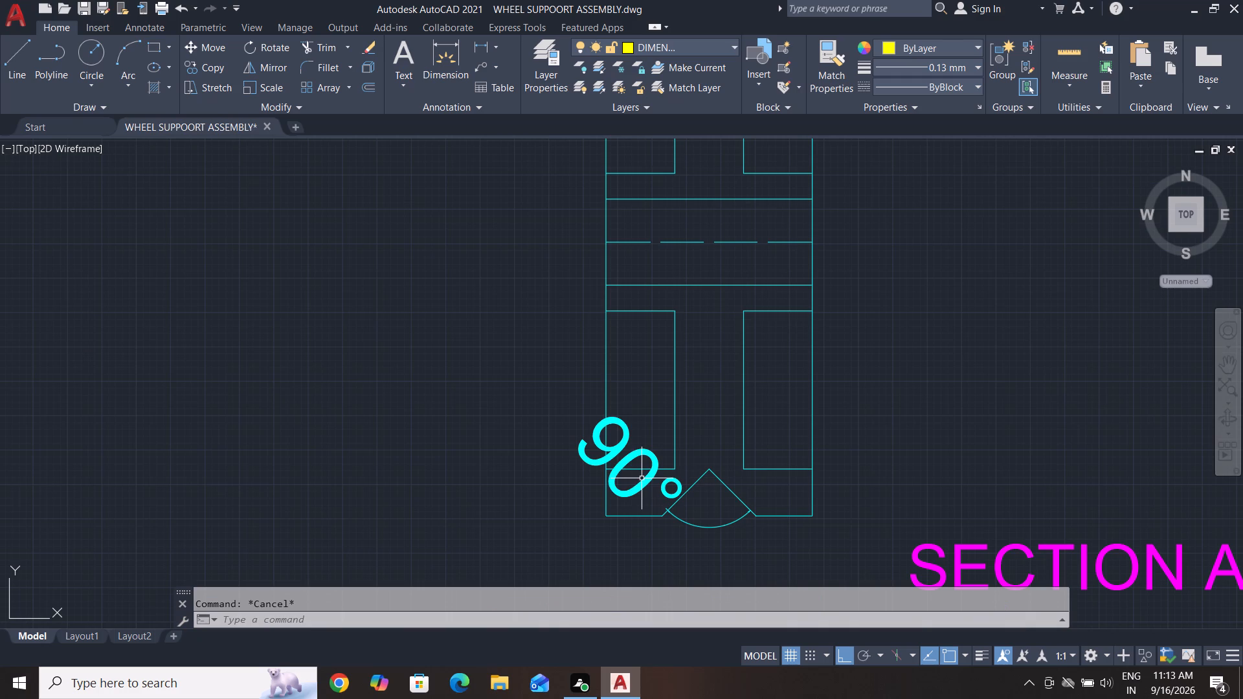
click(647, 483)
key(Delete)
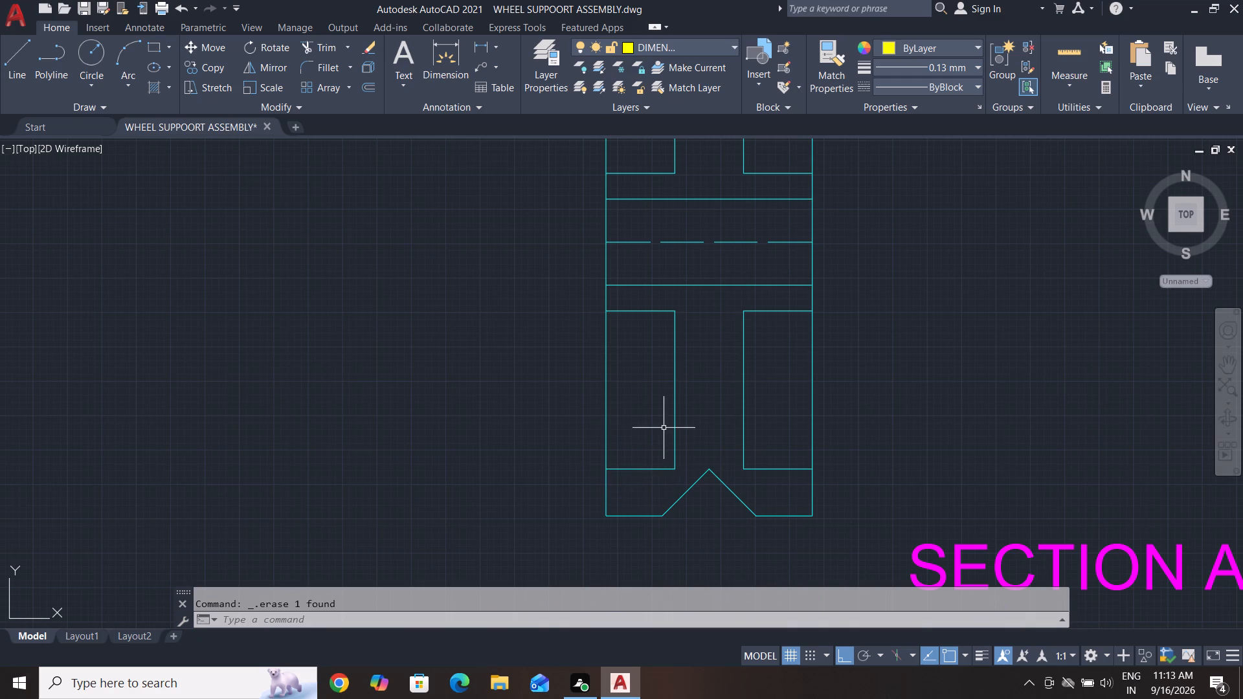
On the BASE layer, add an angular dimension between the two sloped lines of the bottom V-groove, placed just below the rim.
click(711, 52)
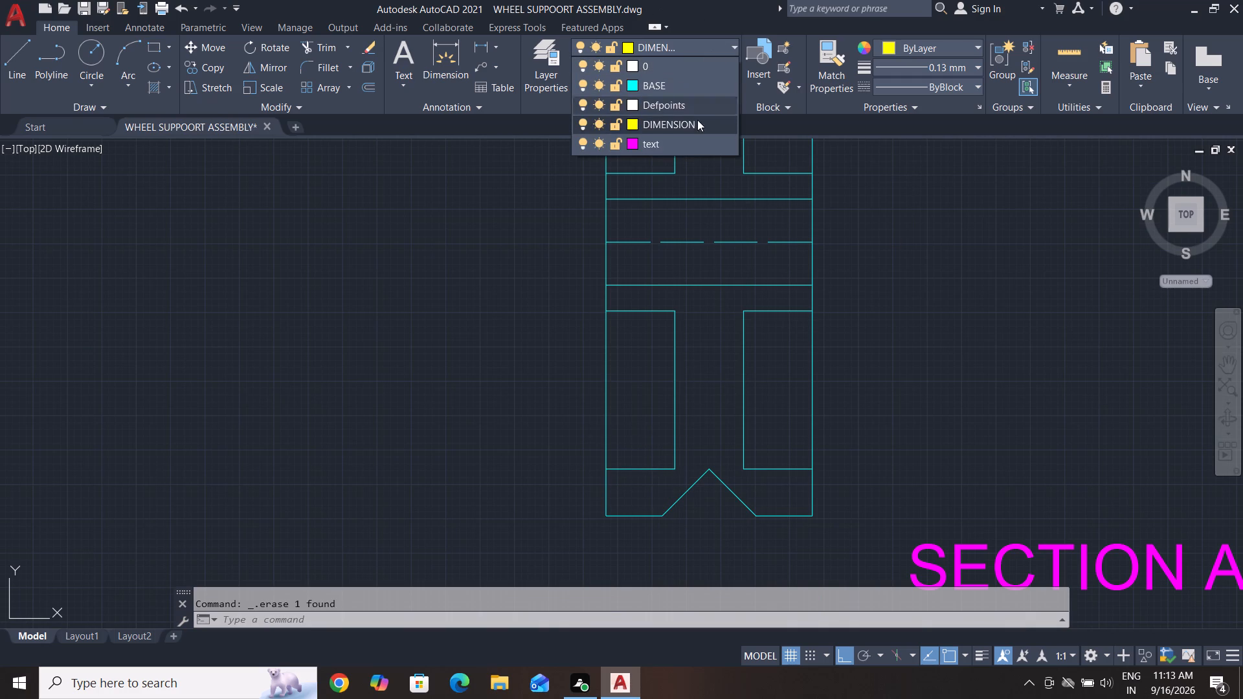
click(669, 88)
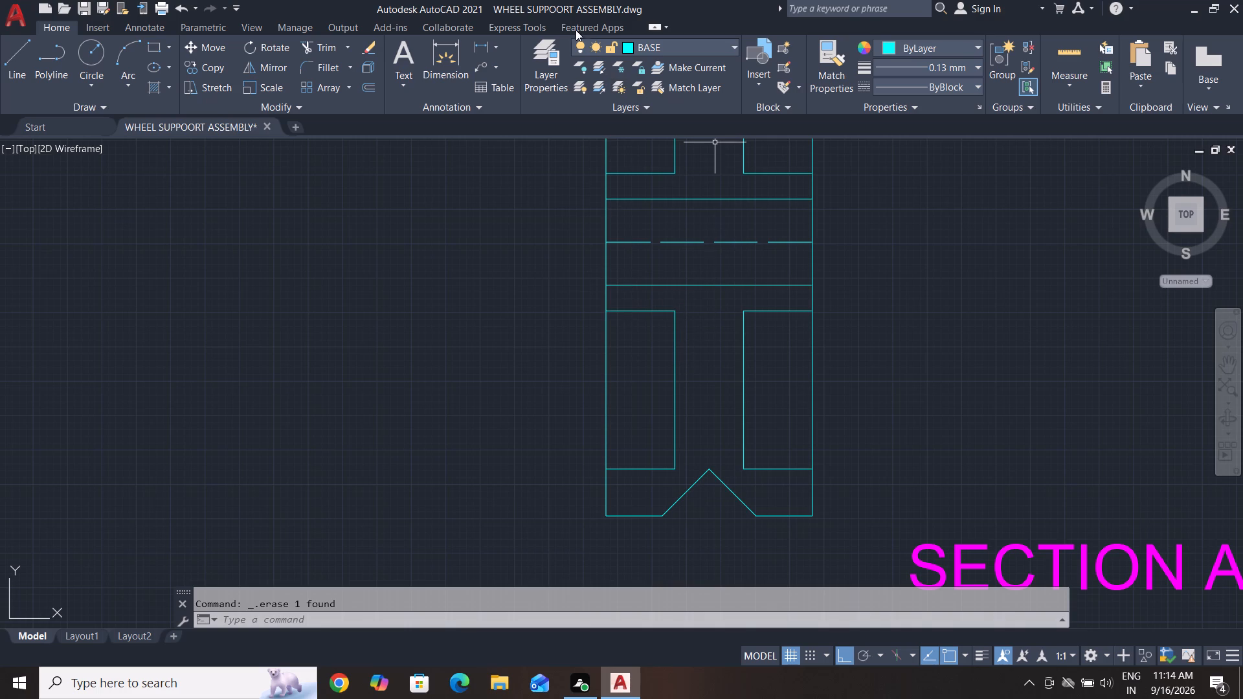
click(497, 47)
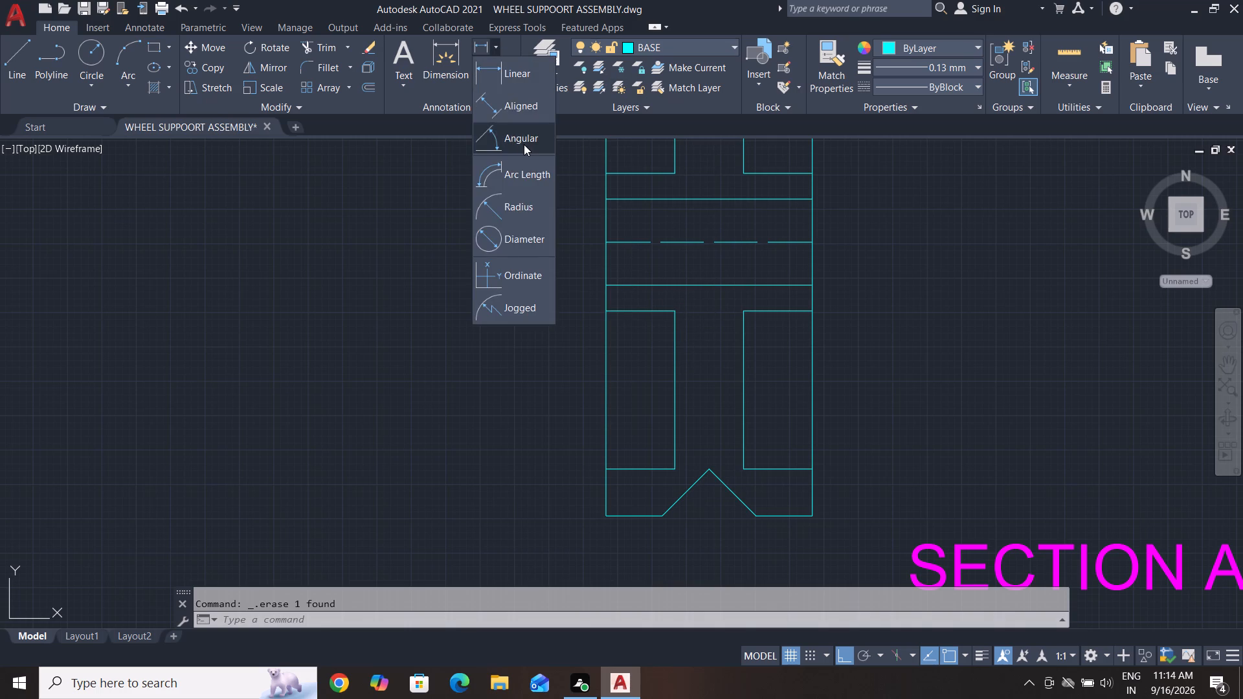
click(524, 144)
scroll(667, 476, down, 1)
middle_drag(667, 476, 683, 408)
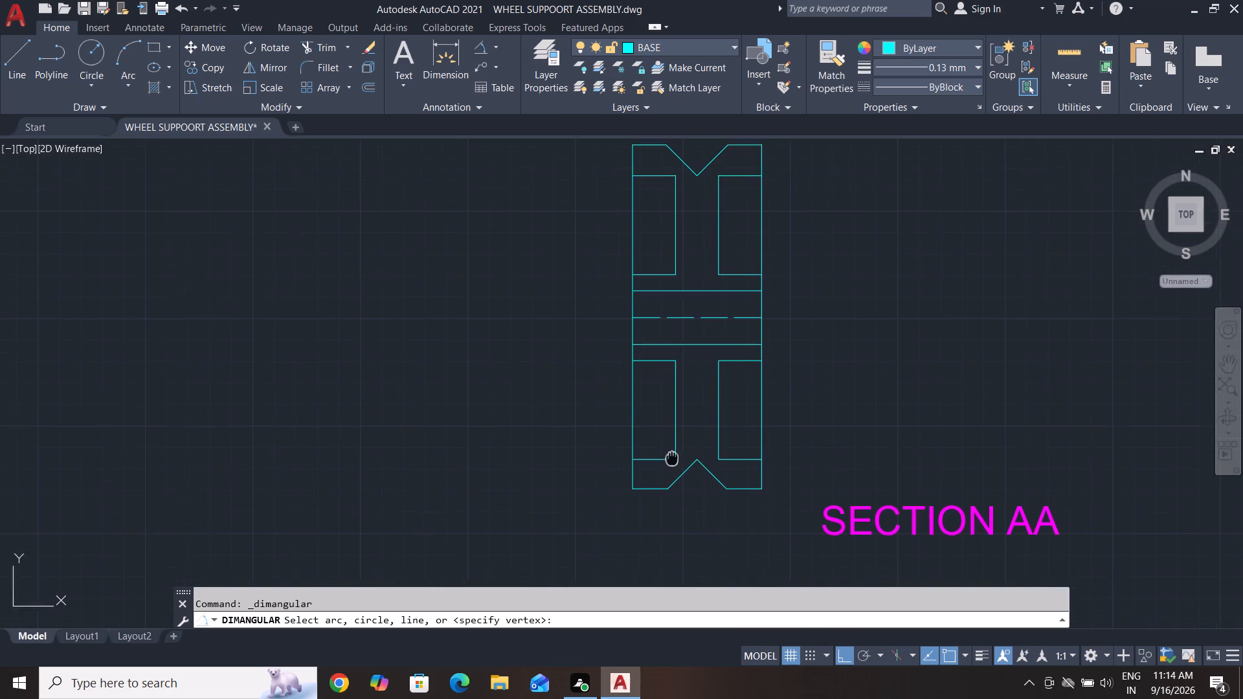
middle_drag(683, 408, 685, 366)
click(689, 383)
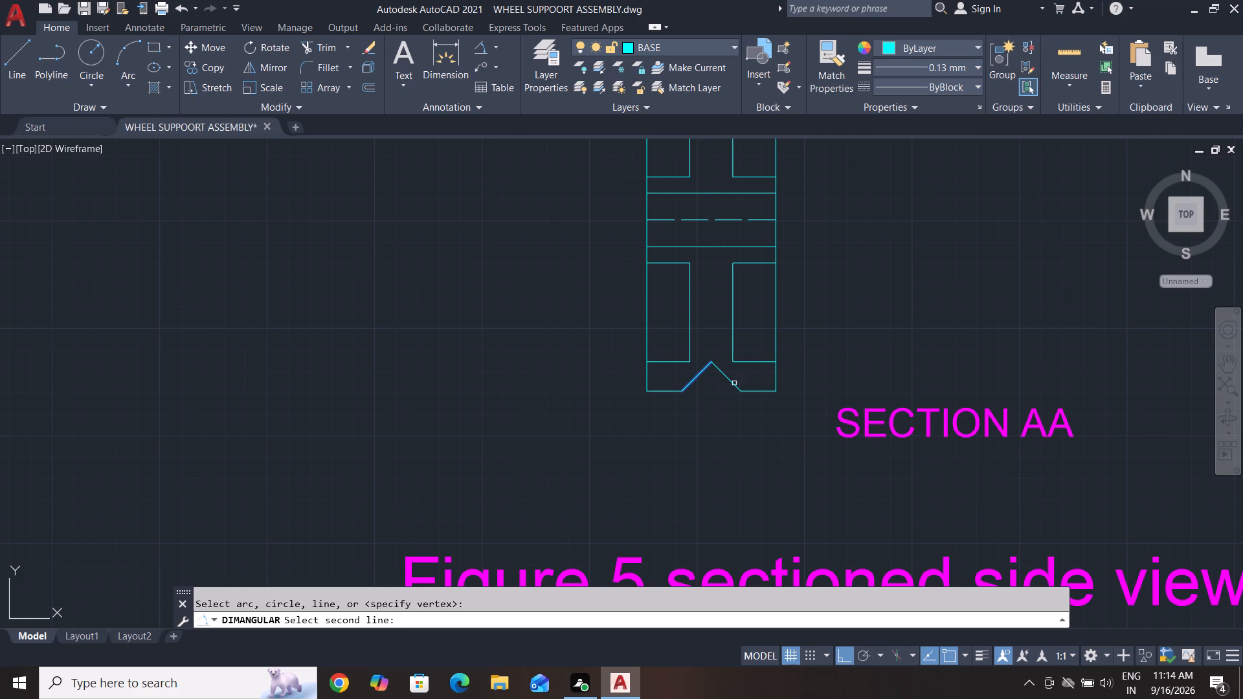
click(730, 381)
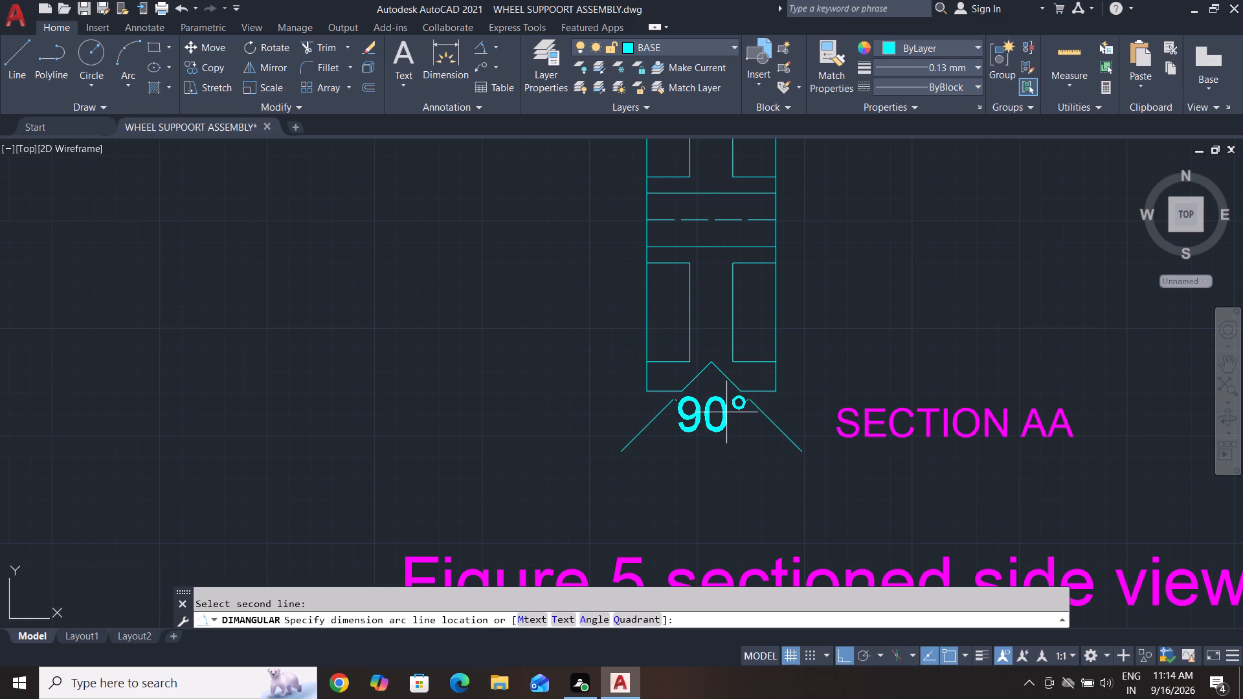
click(731, 416)
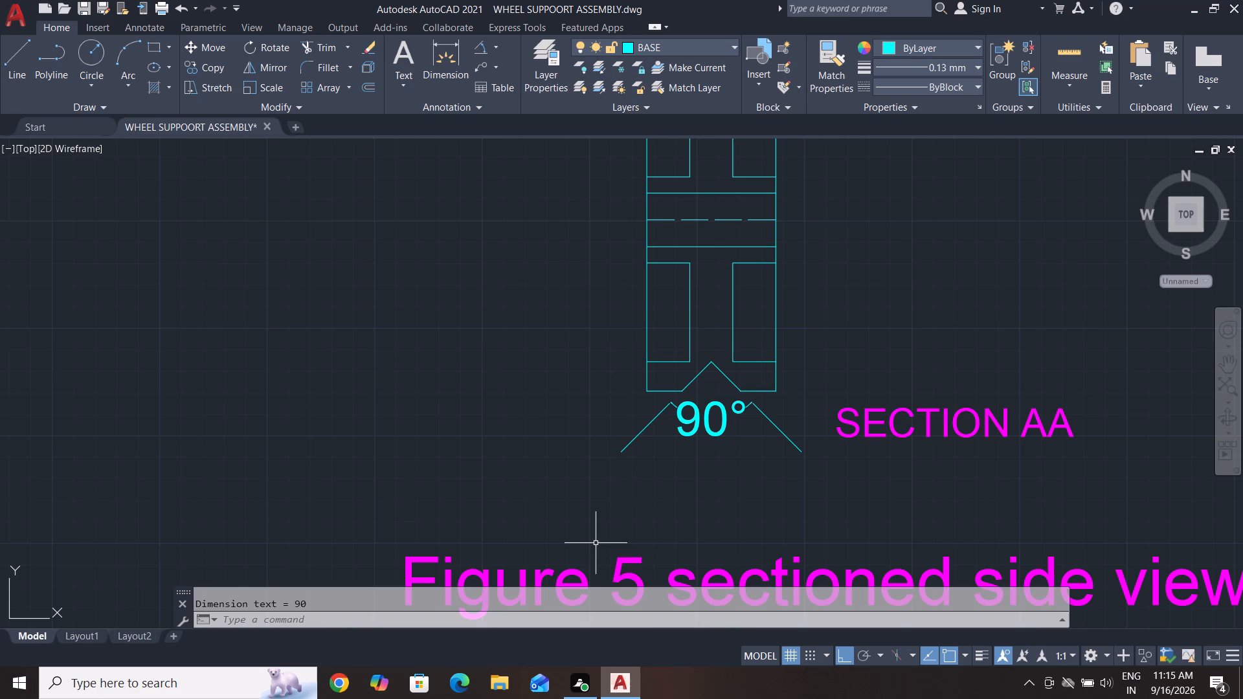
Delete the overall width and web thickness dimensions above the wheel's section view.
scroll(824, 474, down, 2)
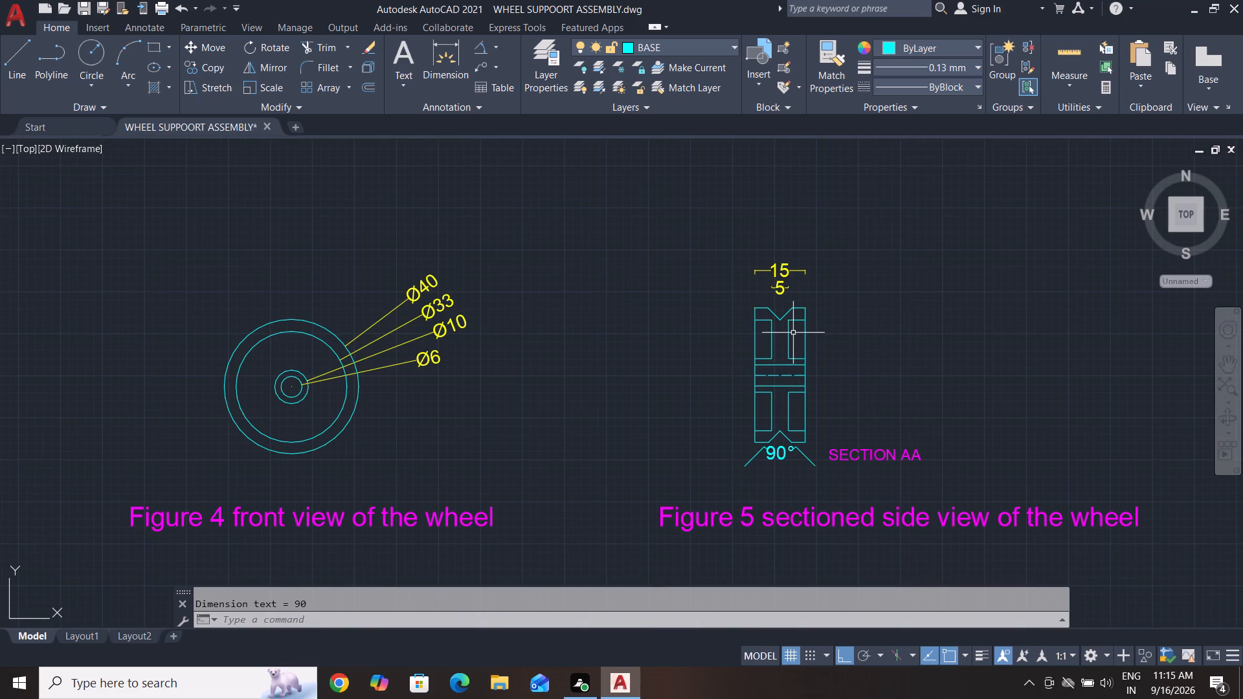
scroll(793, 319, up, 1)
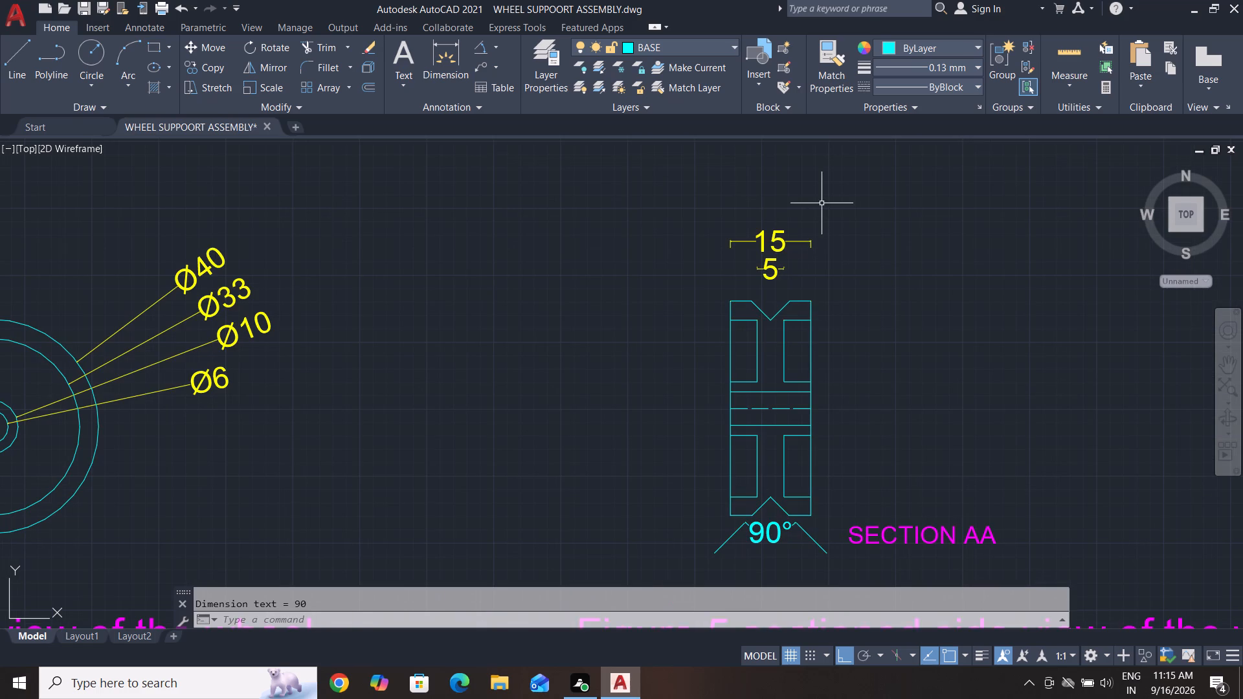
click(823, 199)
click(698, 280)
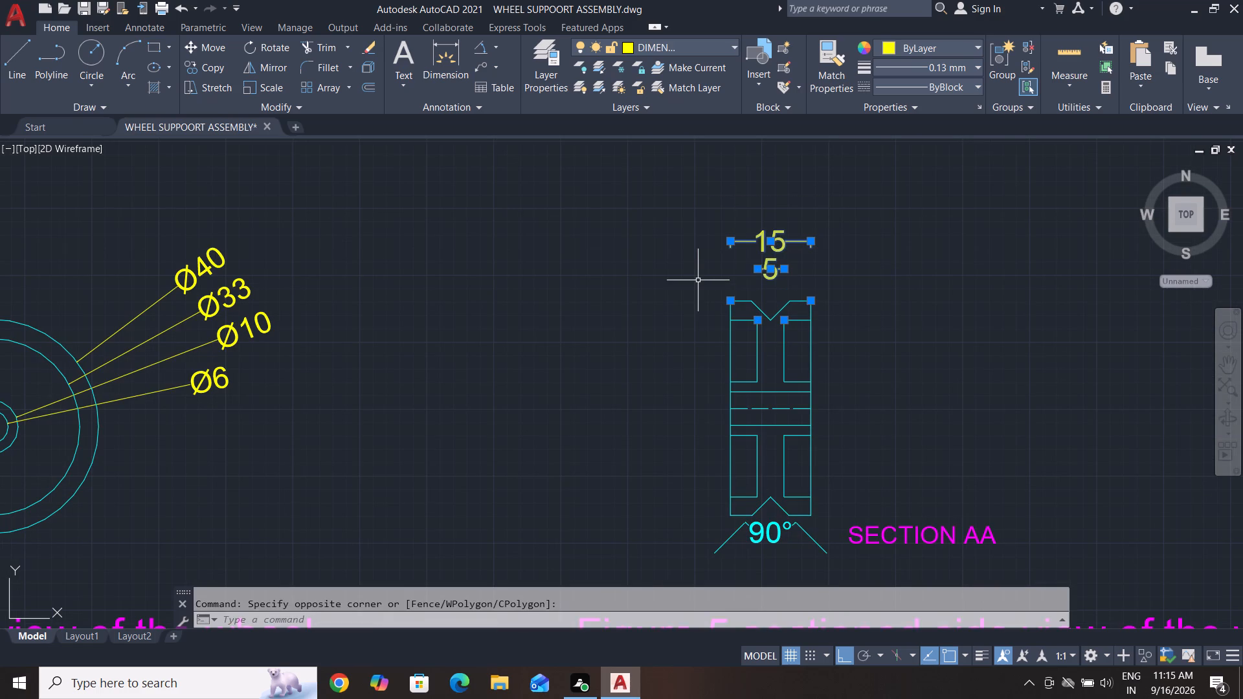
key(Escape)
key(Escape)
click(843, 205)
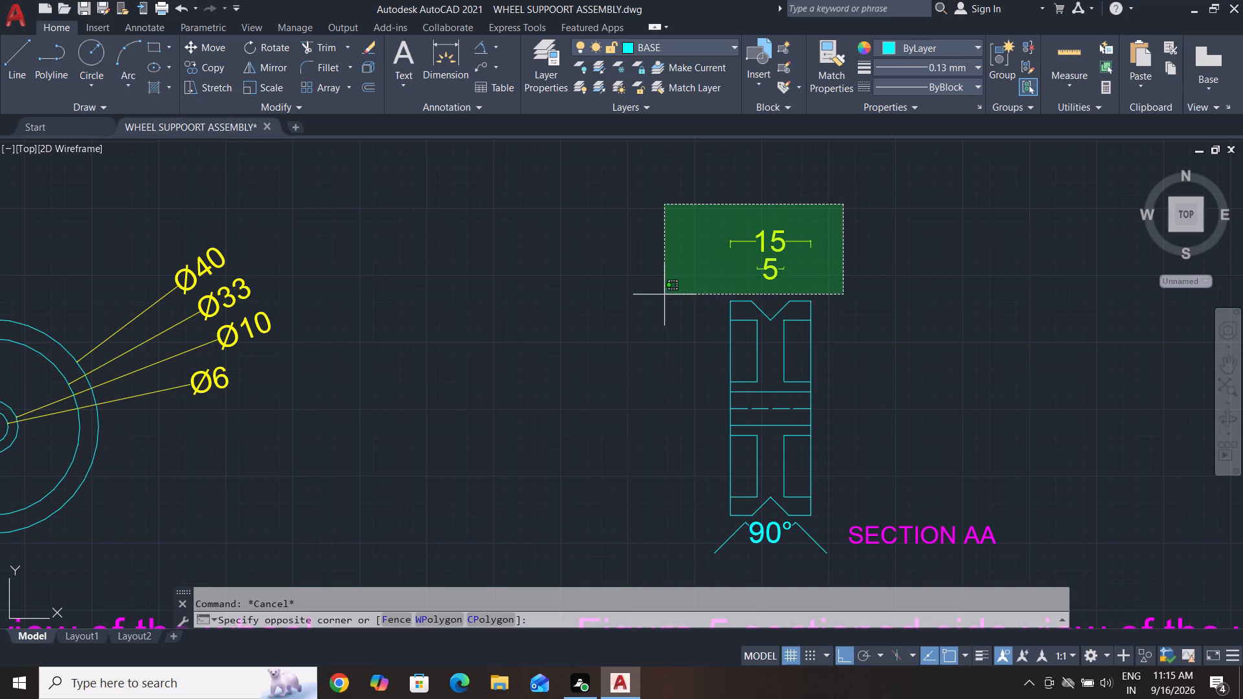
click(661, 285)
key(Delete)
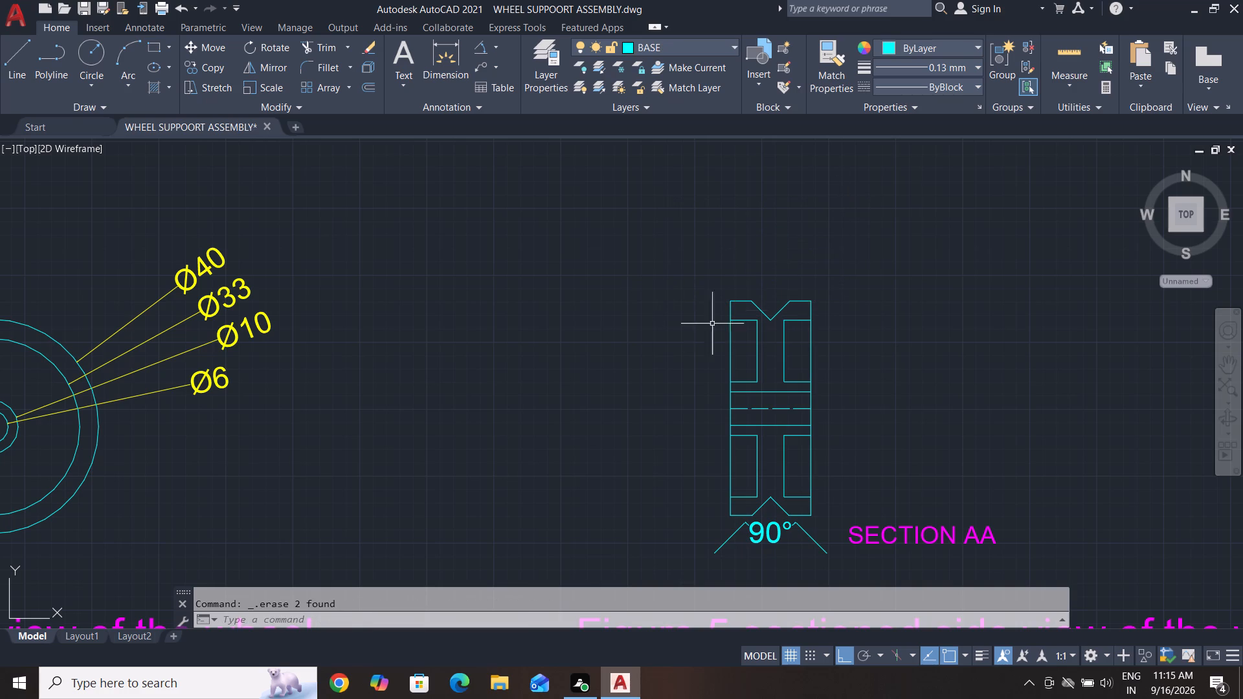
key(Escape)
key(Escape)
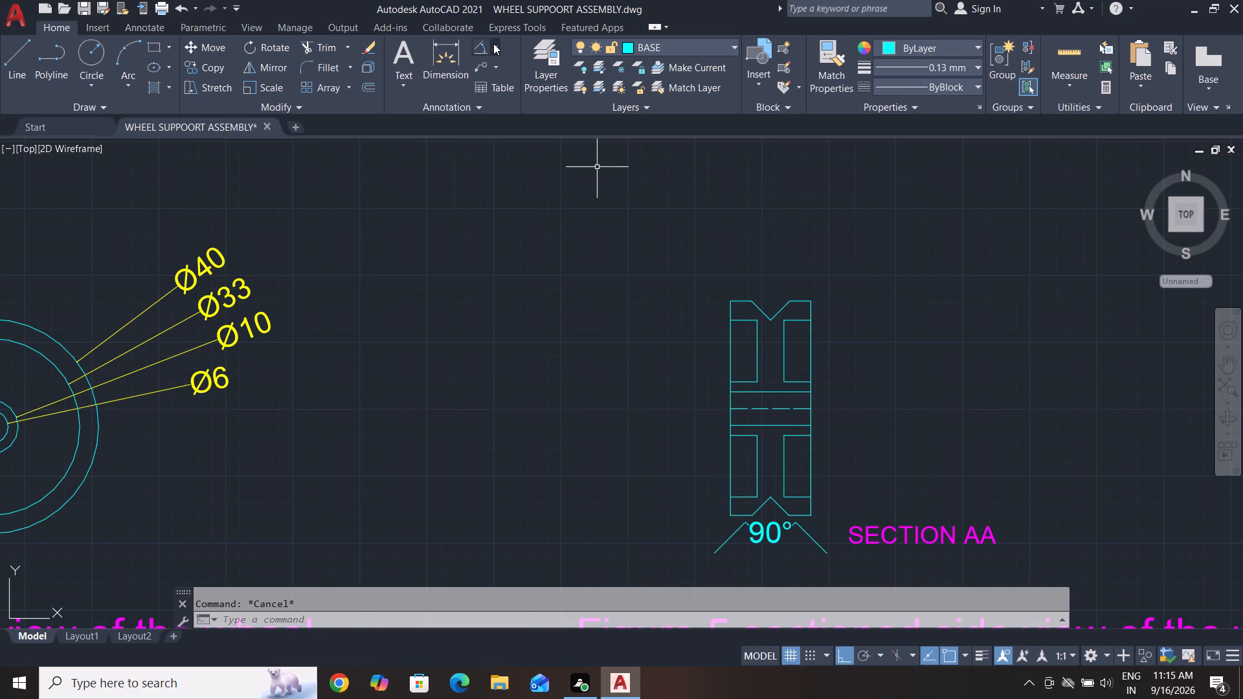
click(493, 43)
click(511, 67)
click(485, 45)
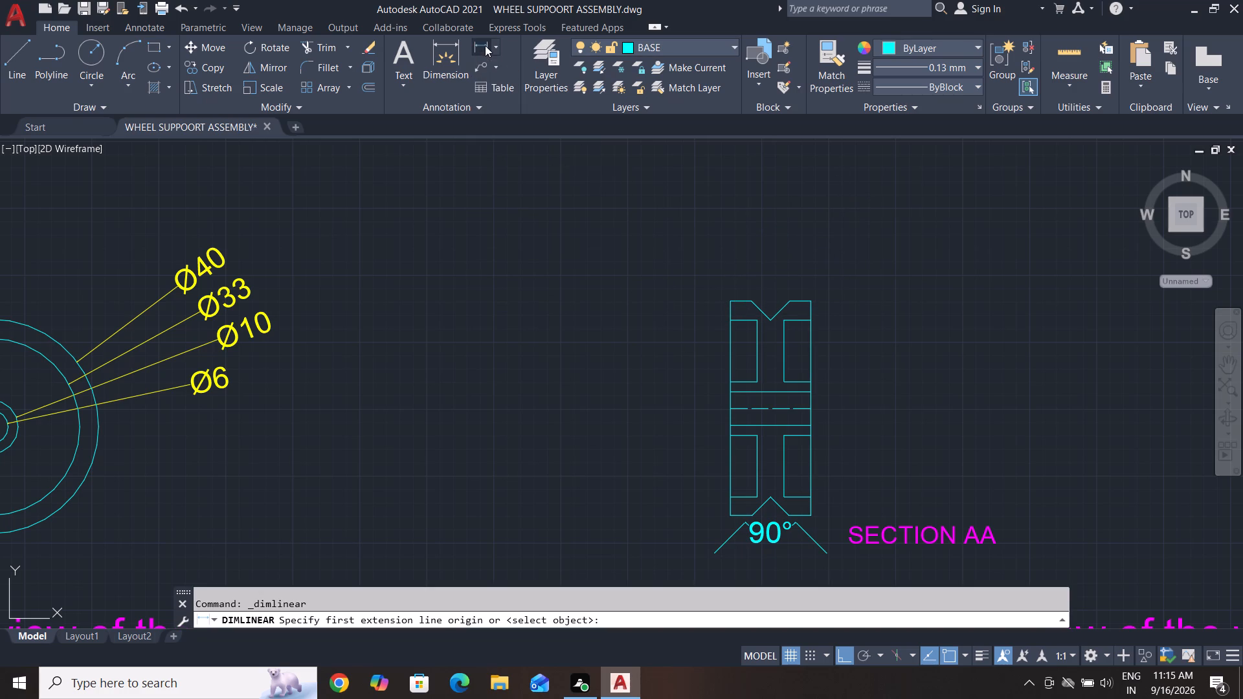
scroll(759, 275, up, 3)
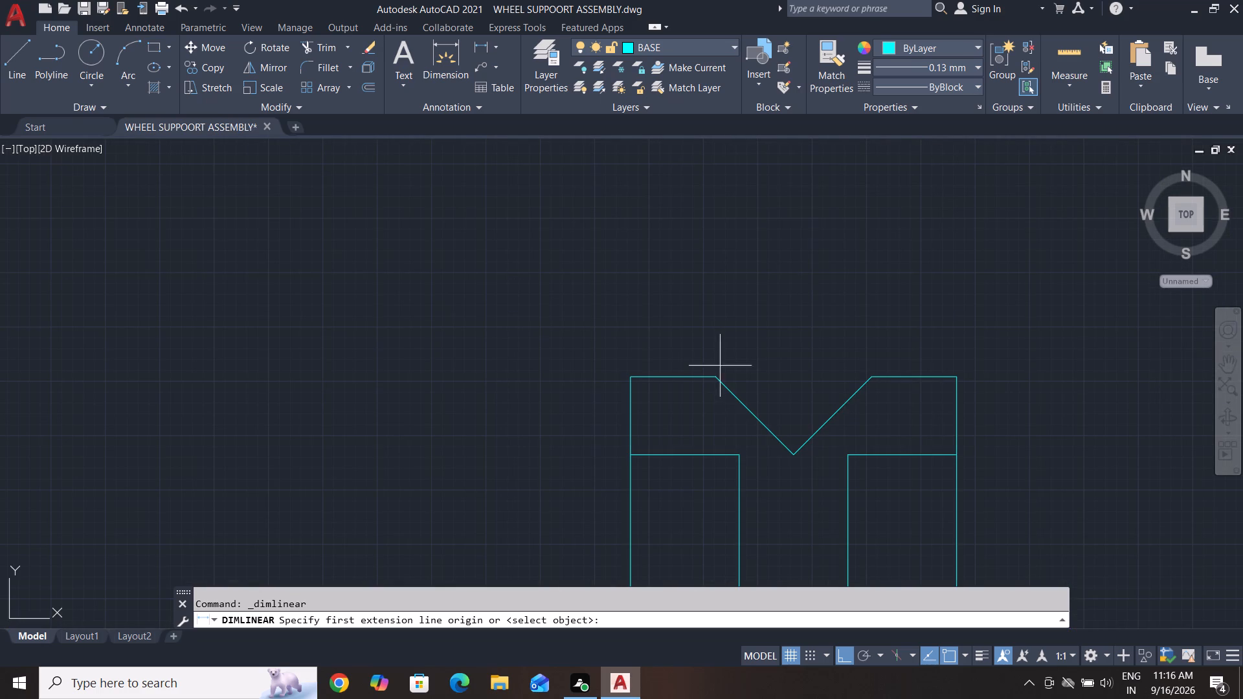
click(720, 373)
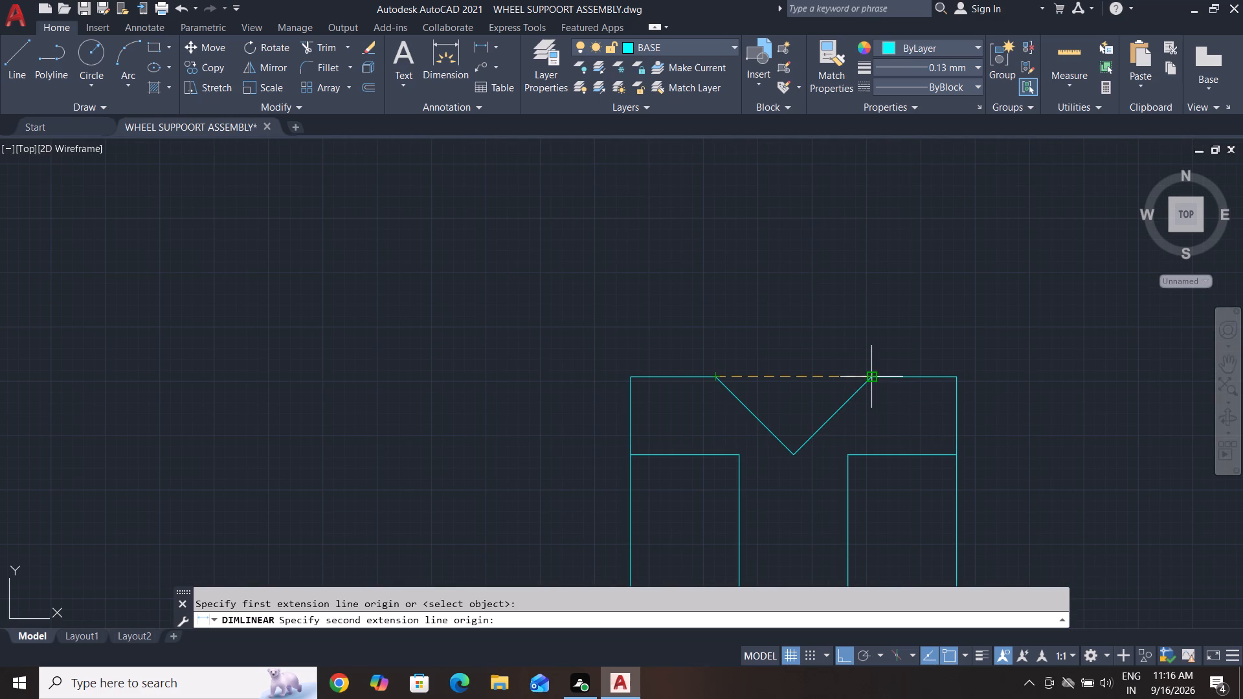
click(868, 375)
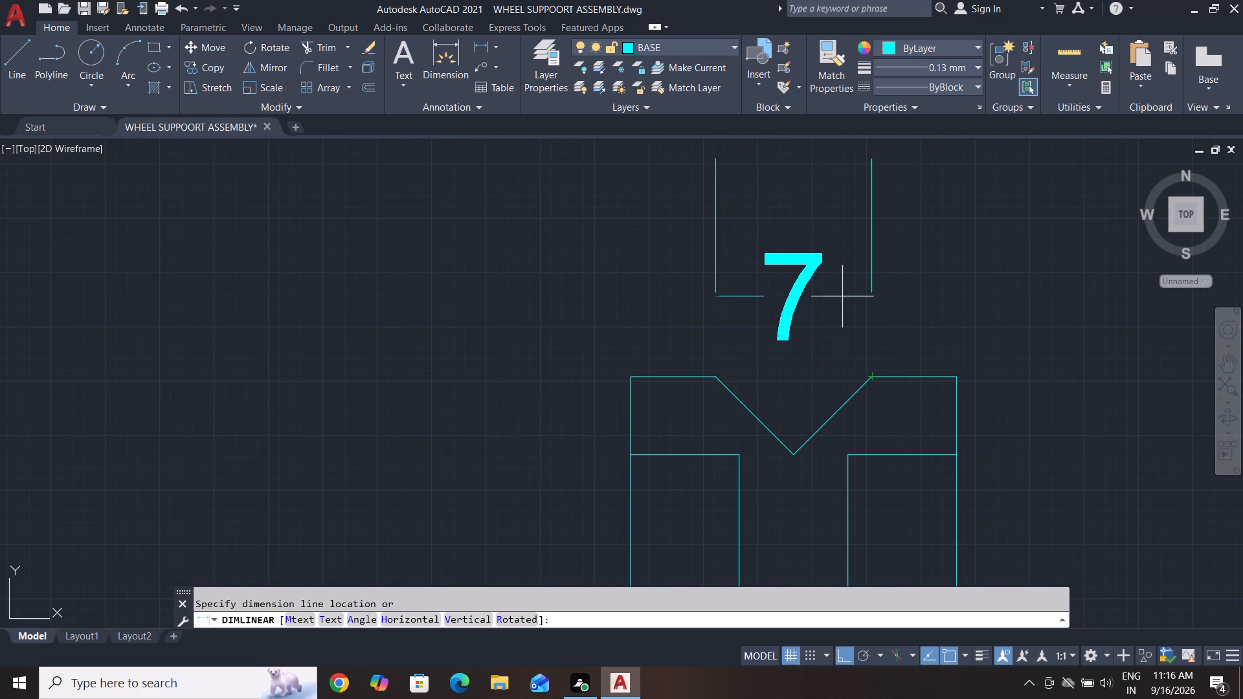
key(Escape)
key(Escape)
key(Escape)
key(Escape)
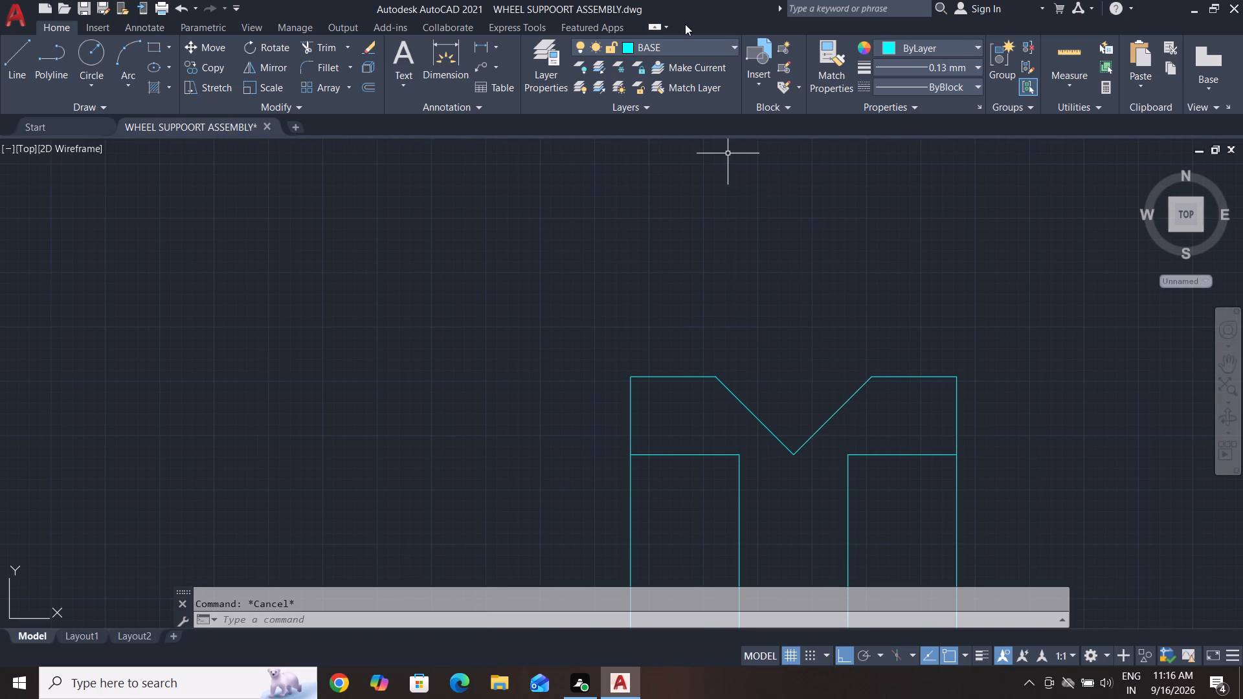
On the dimension layer, add a linear dimension of the web thickness, placed above the top V-groove of the wheel's section view.
click(688, 44)
click(689, 128)
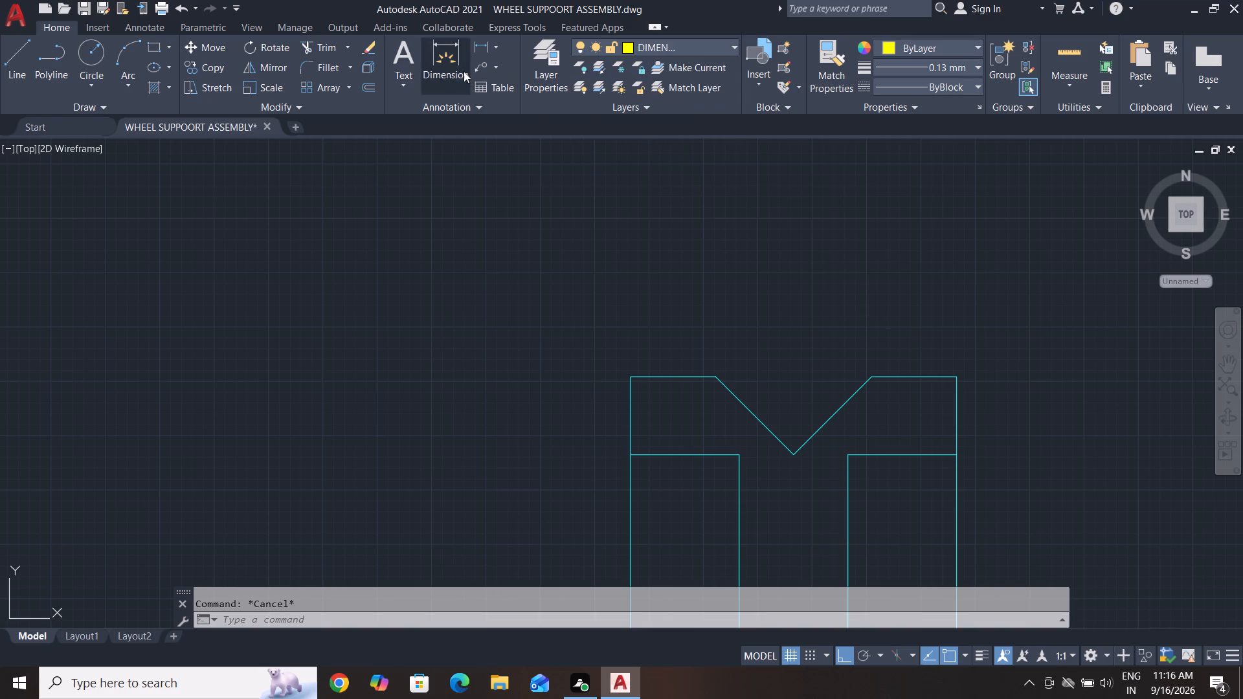
click(478, 38)
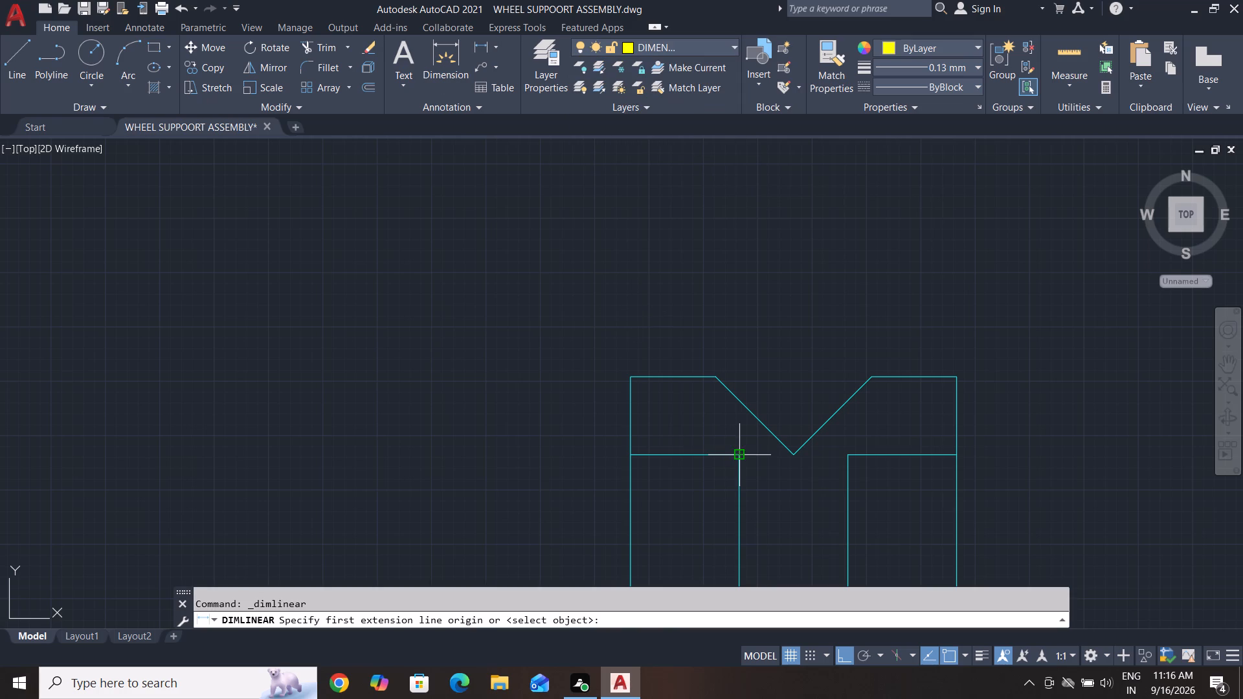
click(738, 459)
click(846, 459)
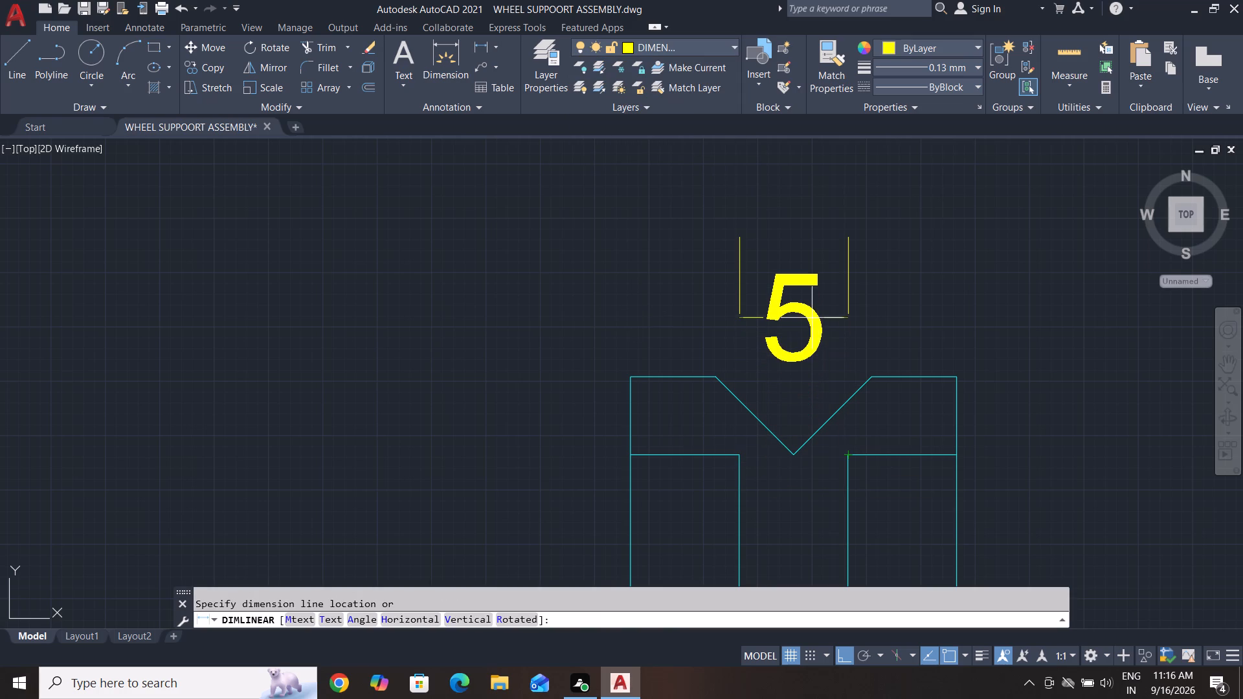
click(820, 280)
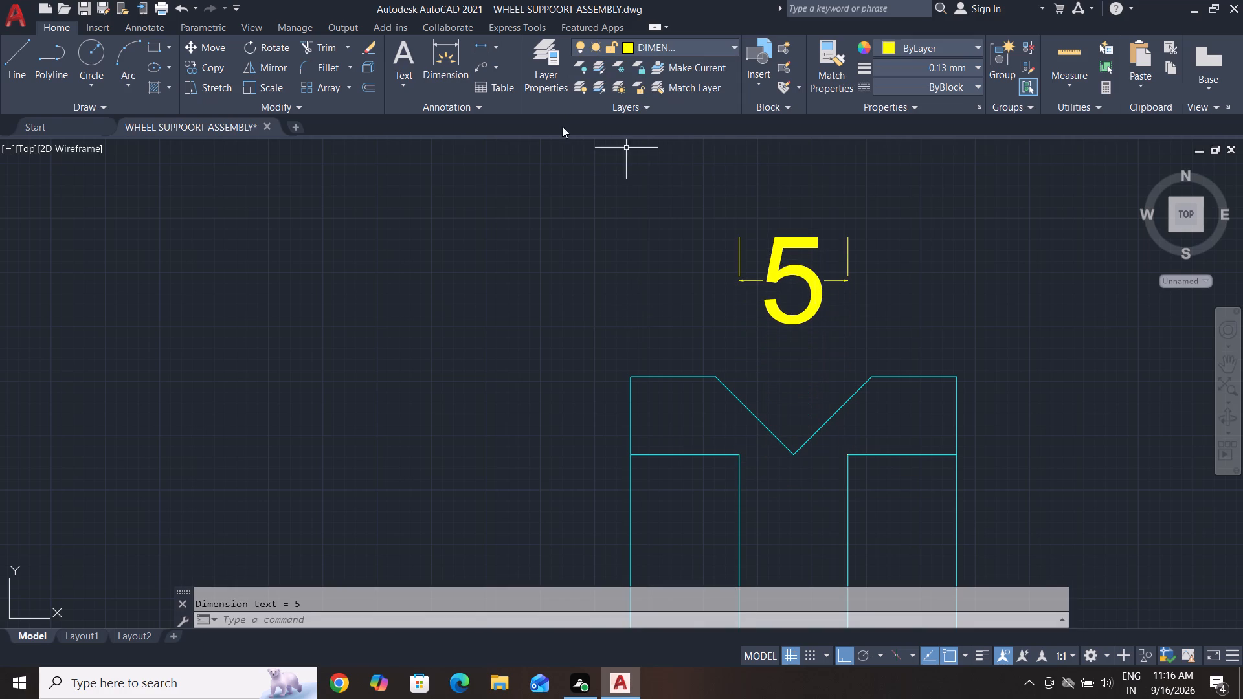
key(Escape)
key(Escape)
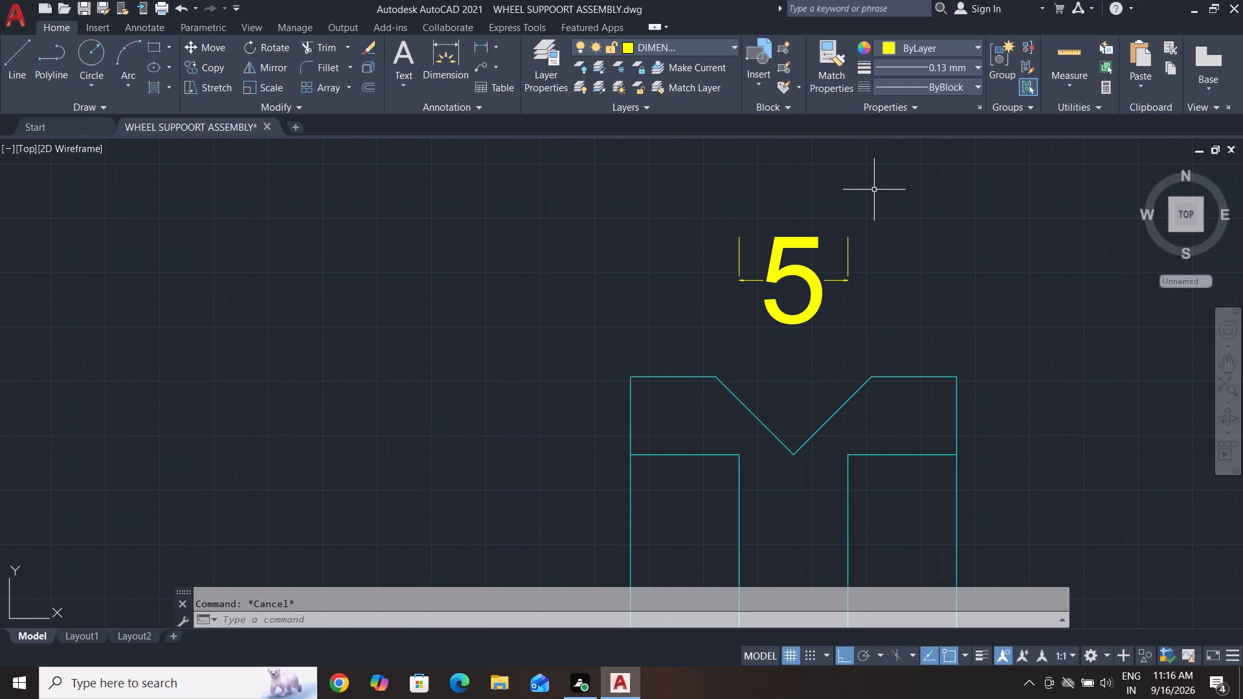
key(Escape)
key(Escape)
key(Escape)
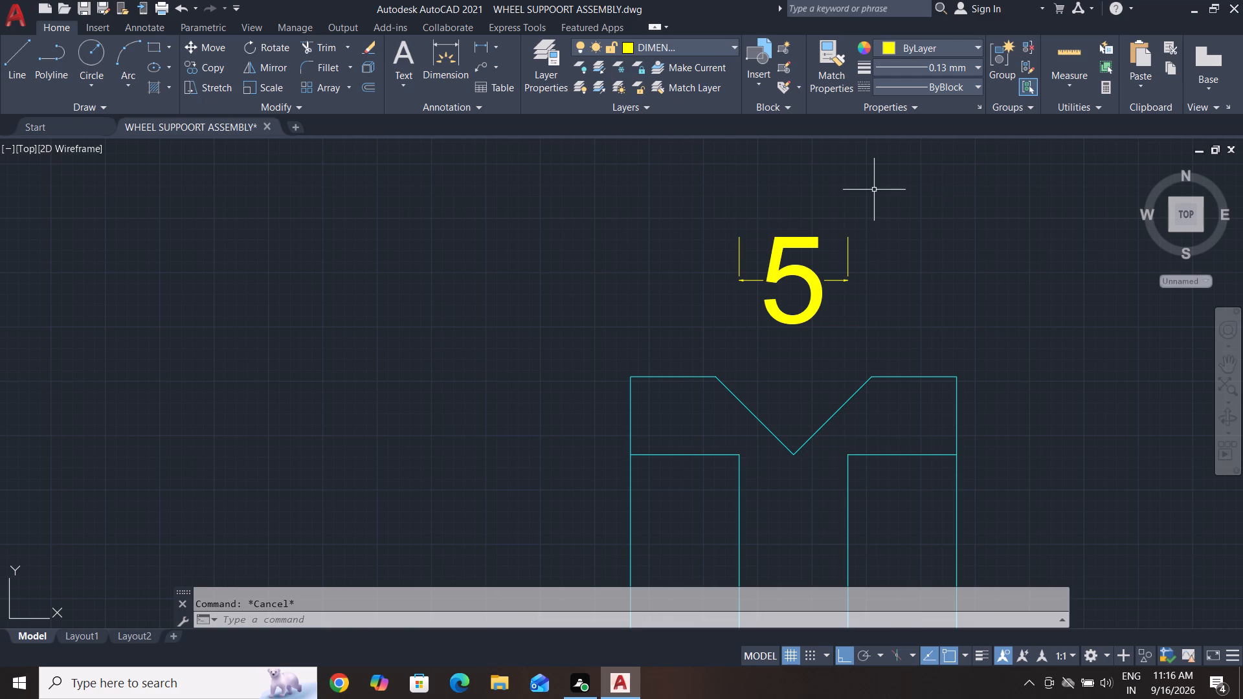
key(Escape)
key(Escape)
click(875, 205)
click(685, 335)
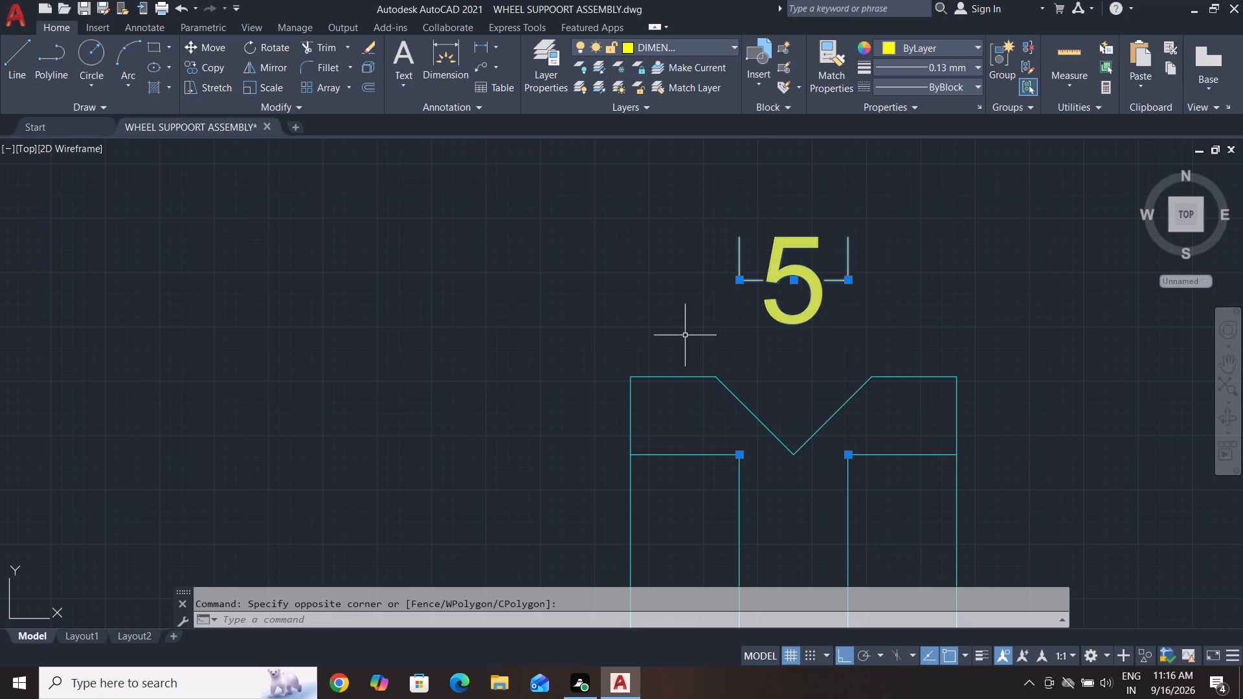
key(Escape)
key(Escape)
Select the web thickness dimension above the top V-groove of the wheel's section view.
click(890, 212)
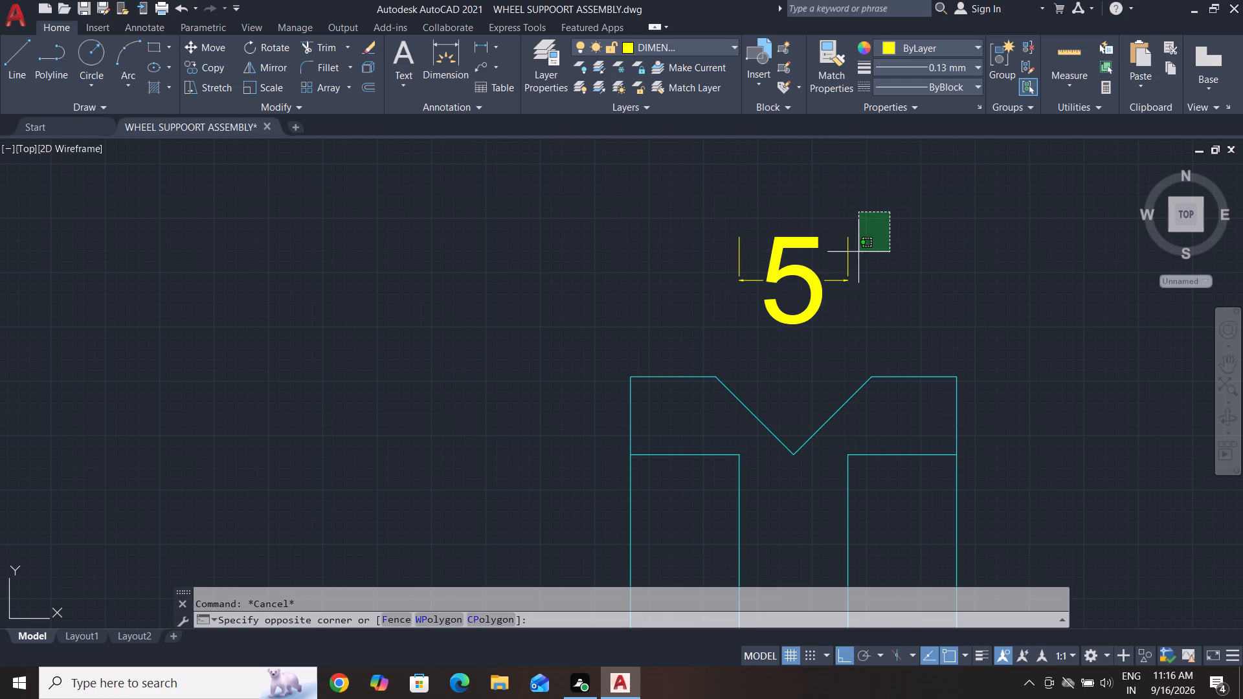
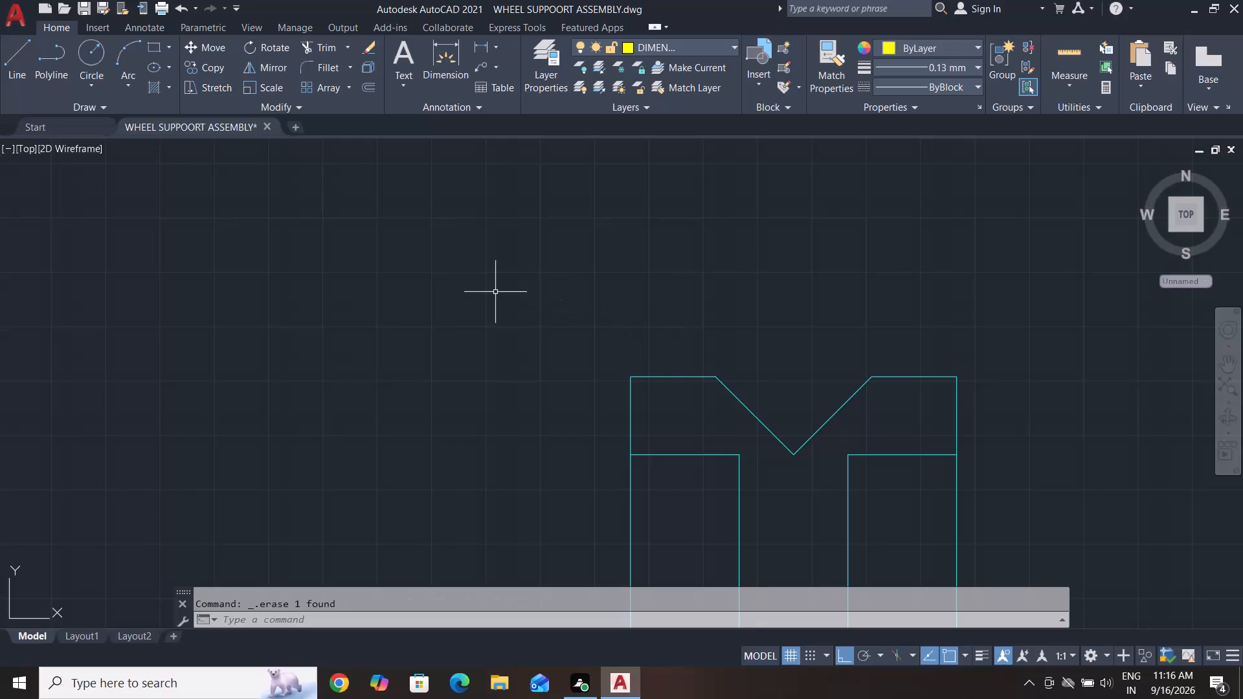
Add a linear dimension of the web thickness, placed just above the top V-groove of the wheel's section view.
key(Escape)
key(Escape)
click(480, 44)
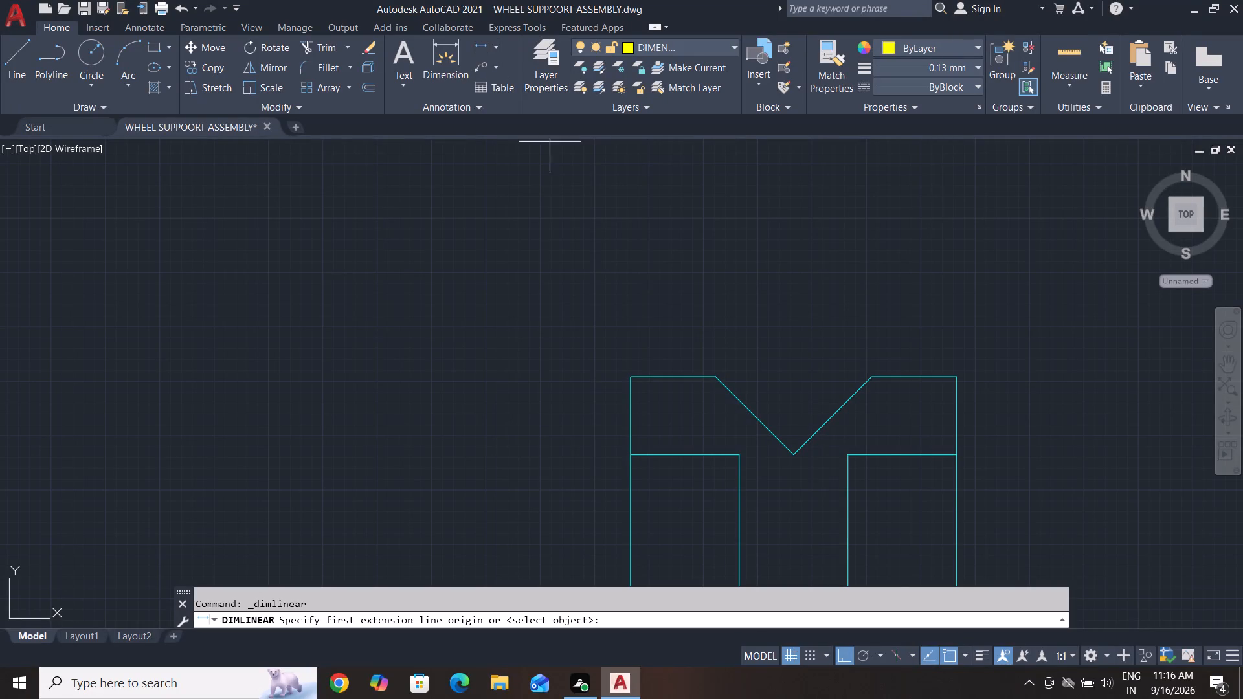
click(742, 454)
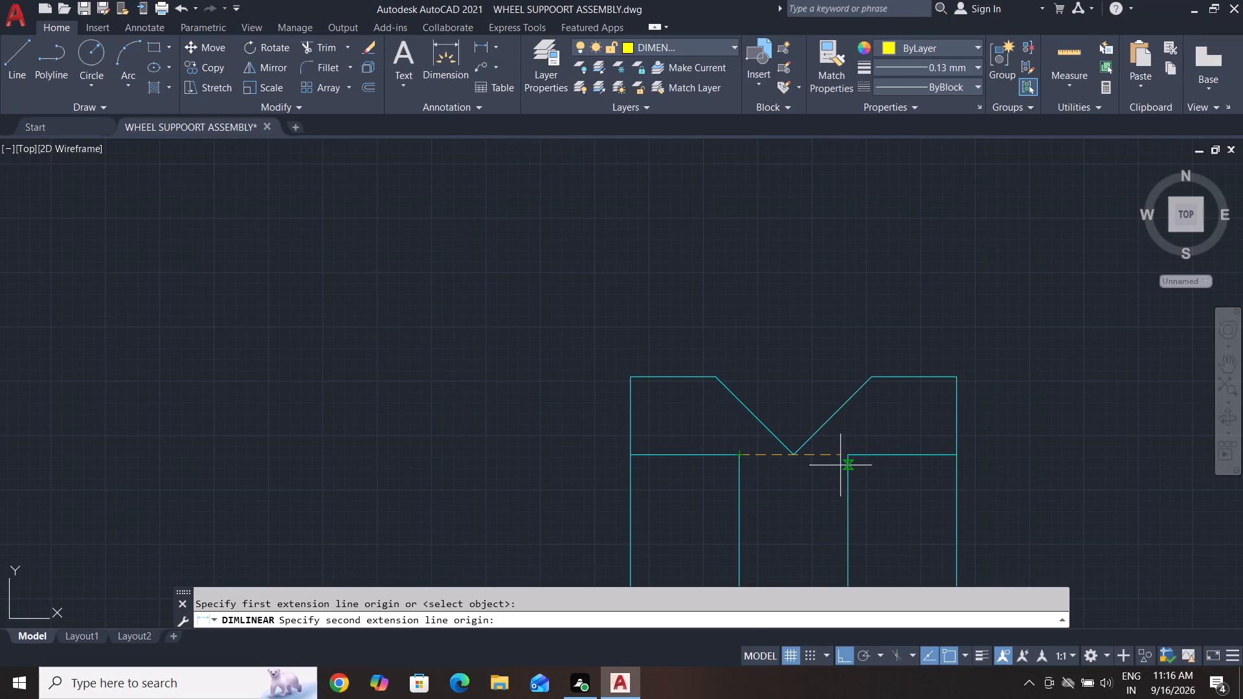
click(849, 458)
click(822, 333)
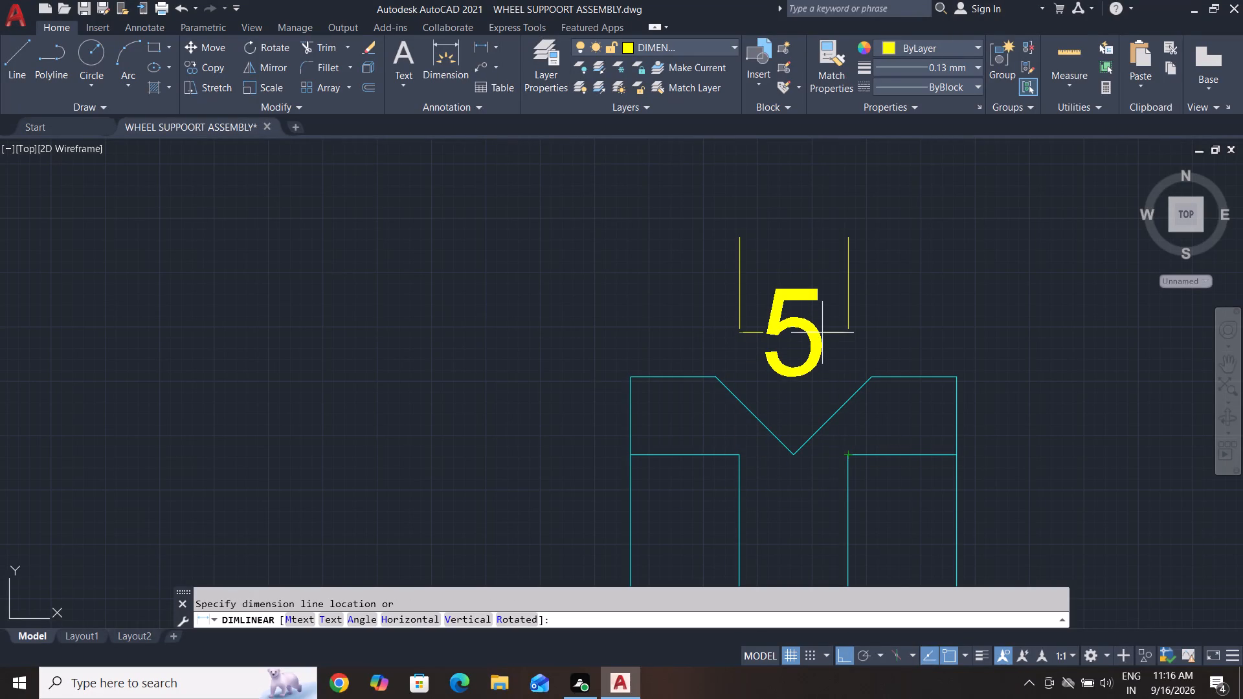
Add a linear dimension of the overall width of the wheel's section view, placed above the web thickness dimension.
click(483, 47)
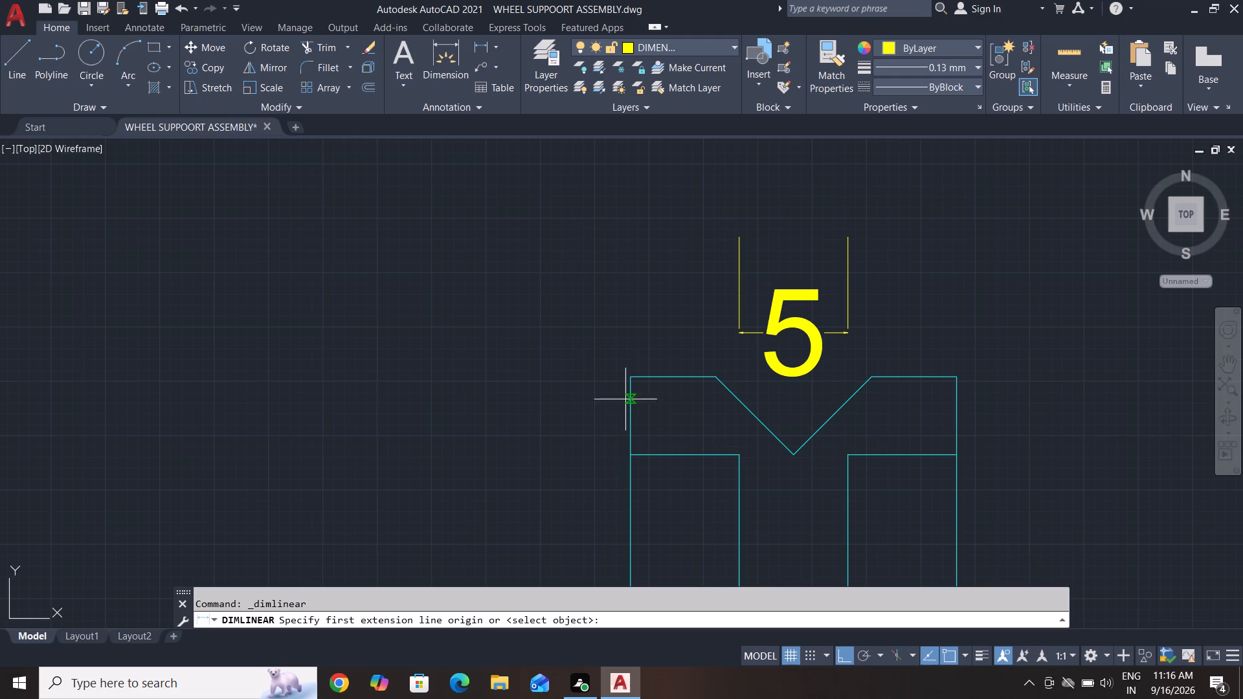
click(629, 377)
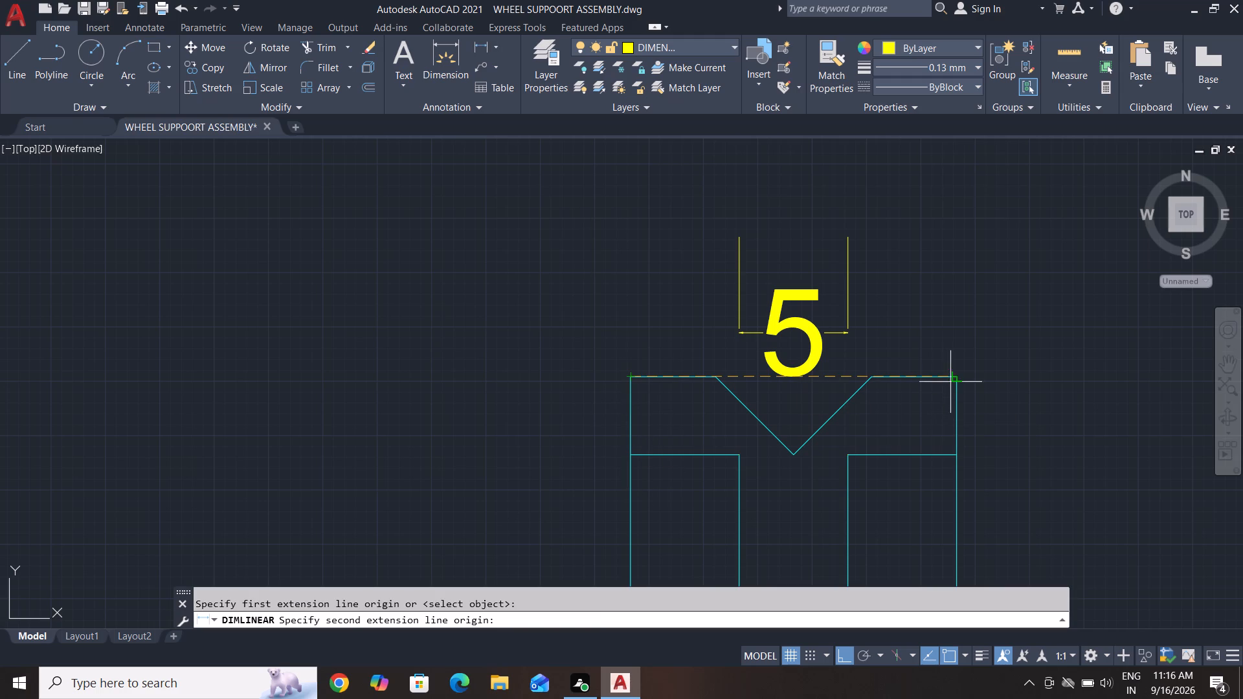
click(959, 375)
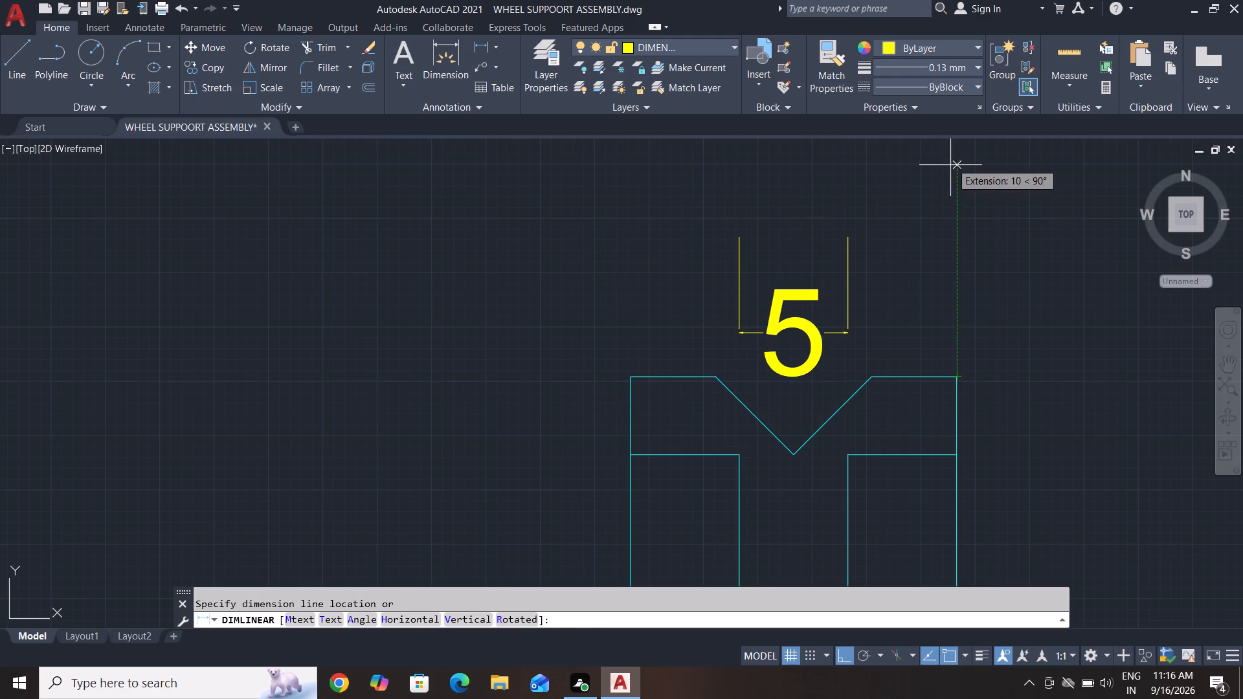
click(945, 180)
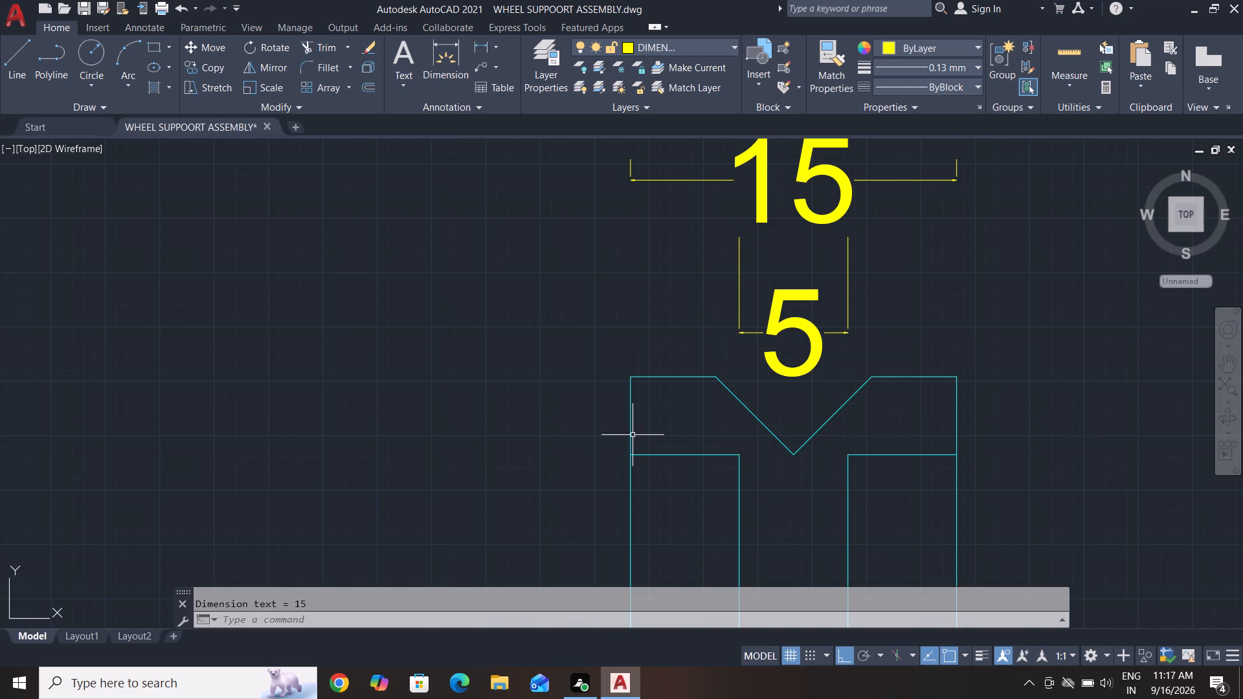
Hatch the cut areas below and above the bore of the wheel's section view with the ANSI32 pattern.
scroll(633, 436, down, 4)
middle_drag(683, 499, 769, 391)
scroll(738, 421, up, 2)
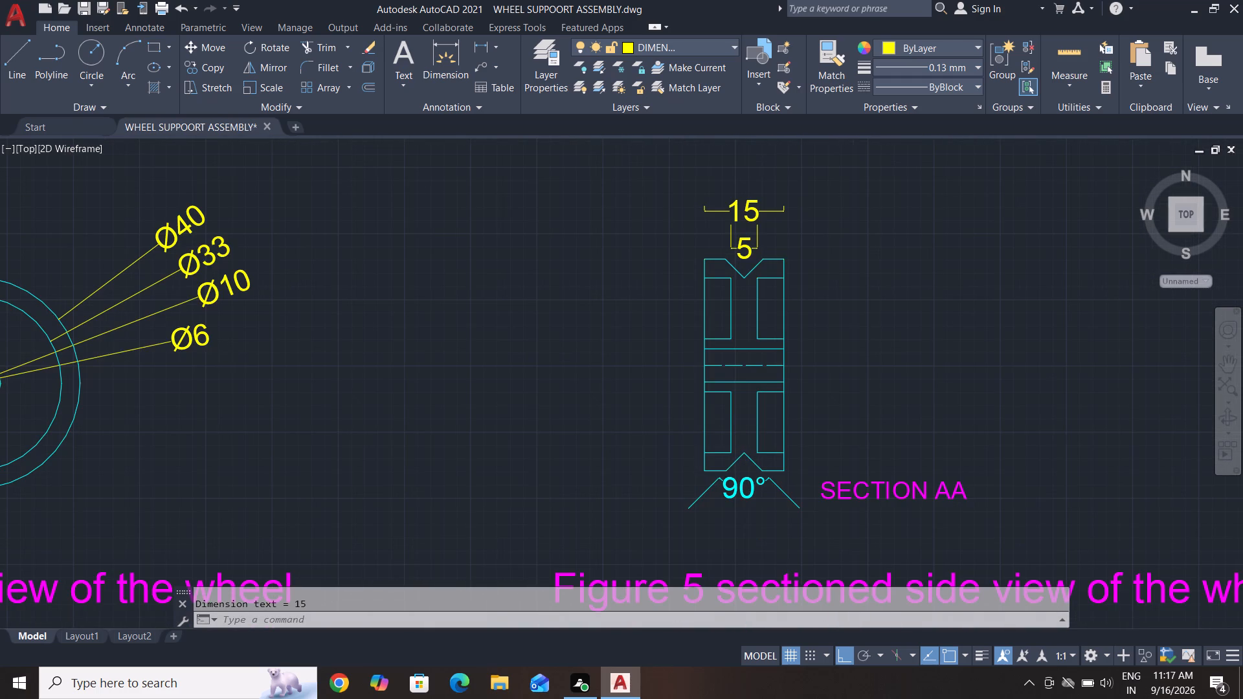
key(Escape)
key(Escape)
key(Escape)
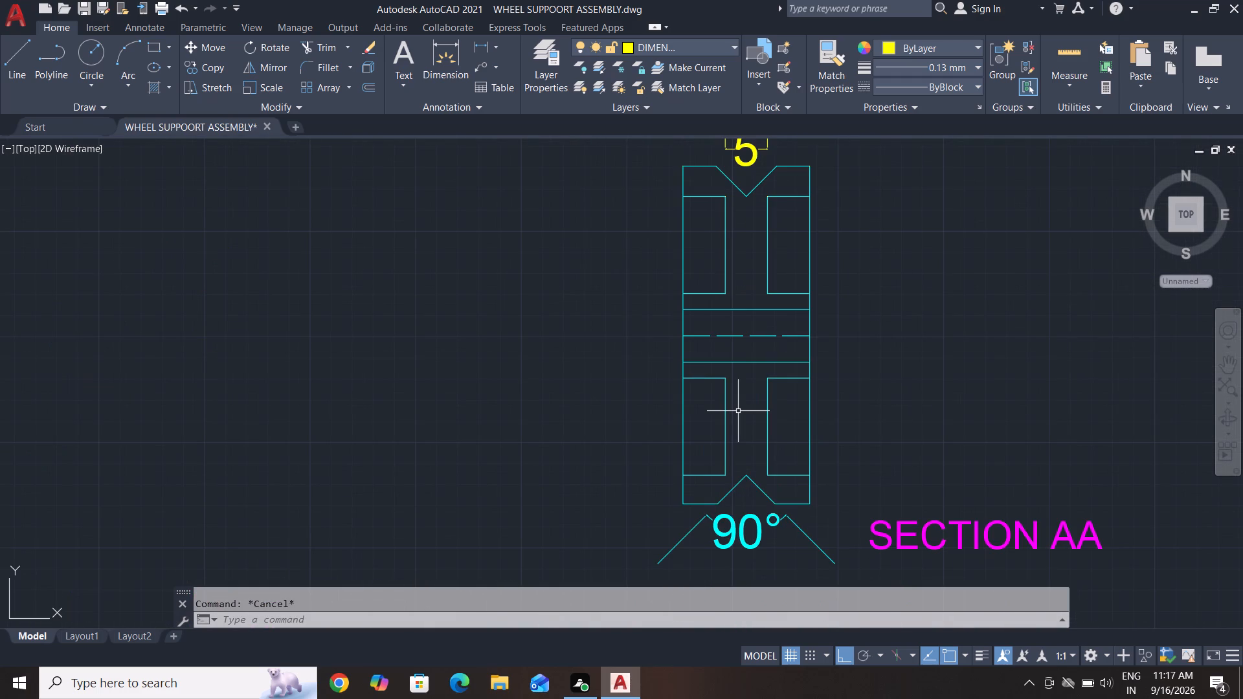
key(h)
key(Return)
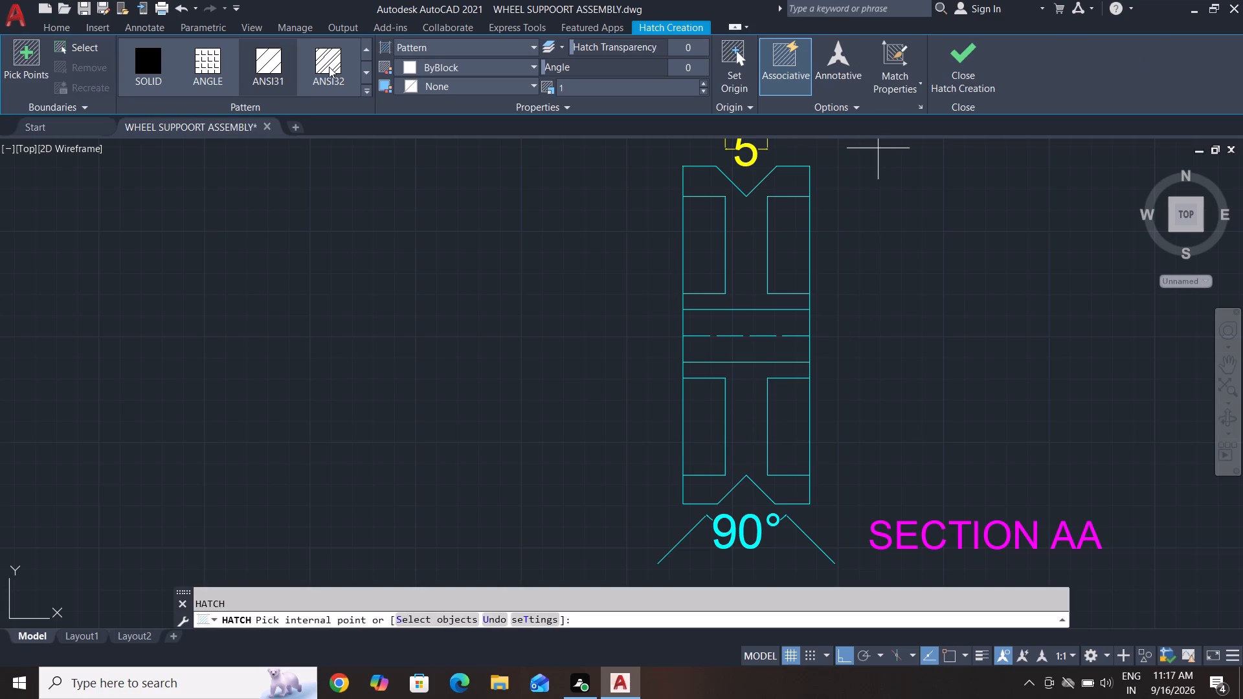
click(329, 67)
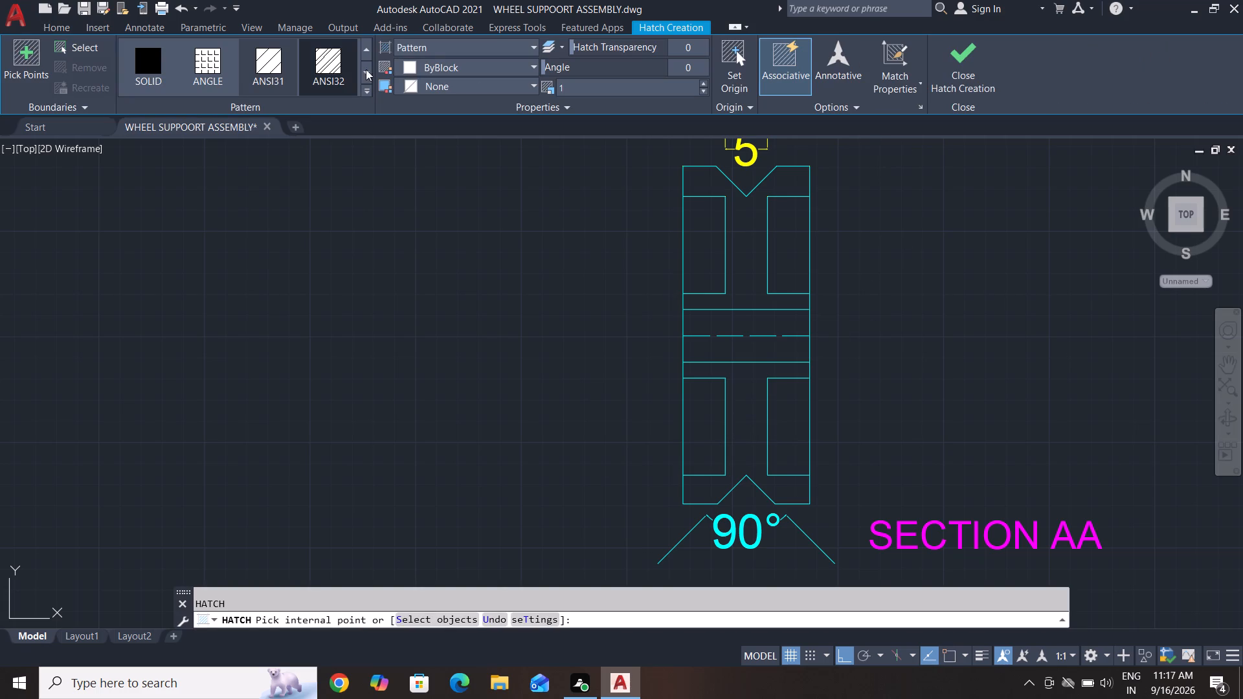
click(750, 400)
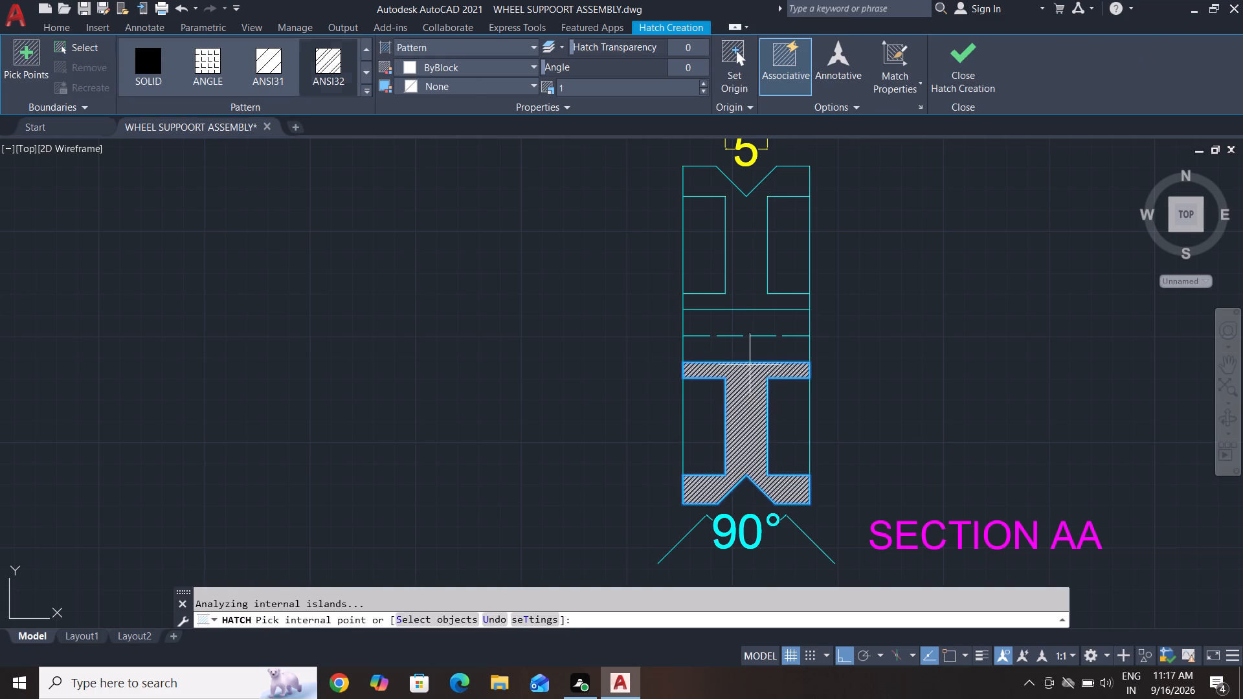
click(749, 272)
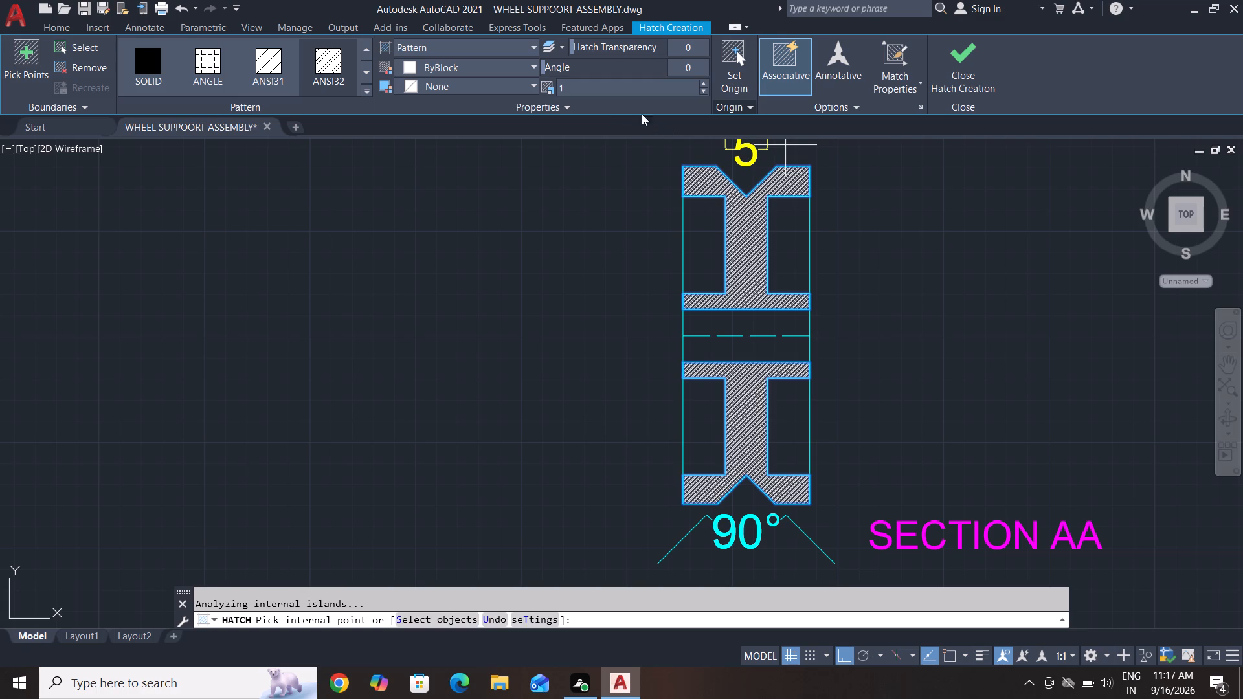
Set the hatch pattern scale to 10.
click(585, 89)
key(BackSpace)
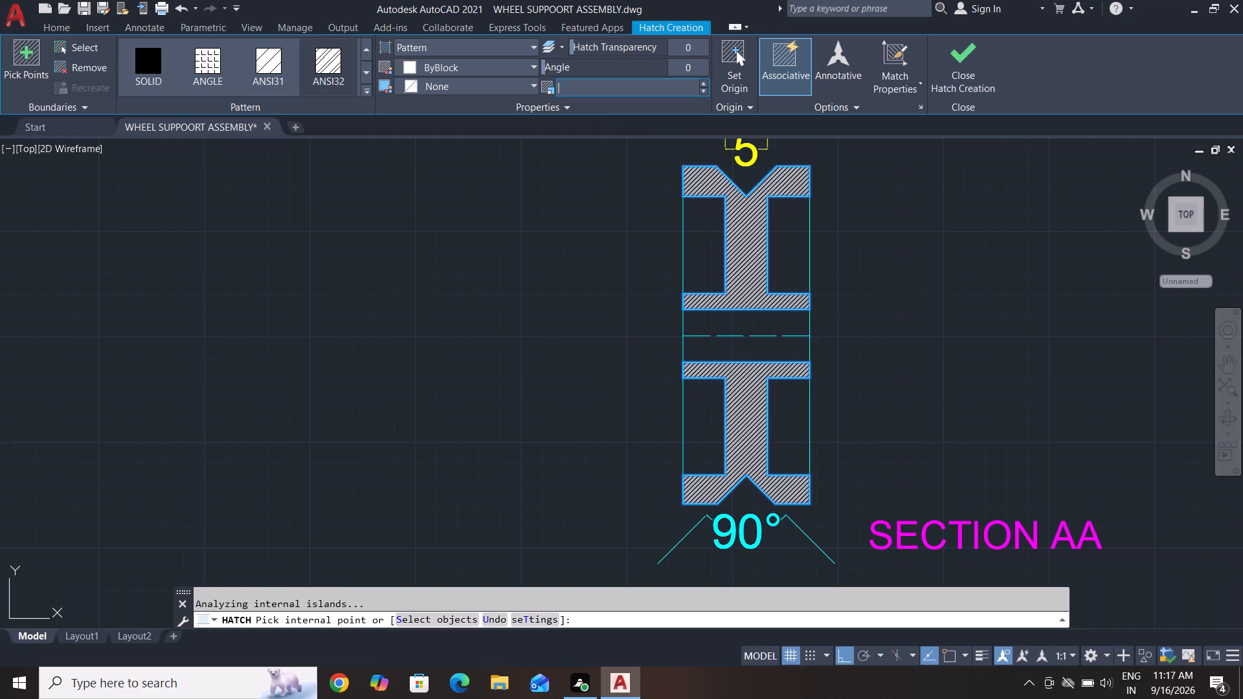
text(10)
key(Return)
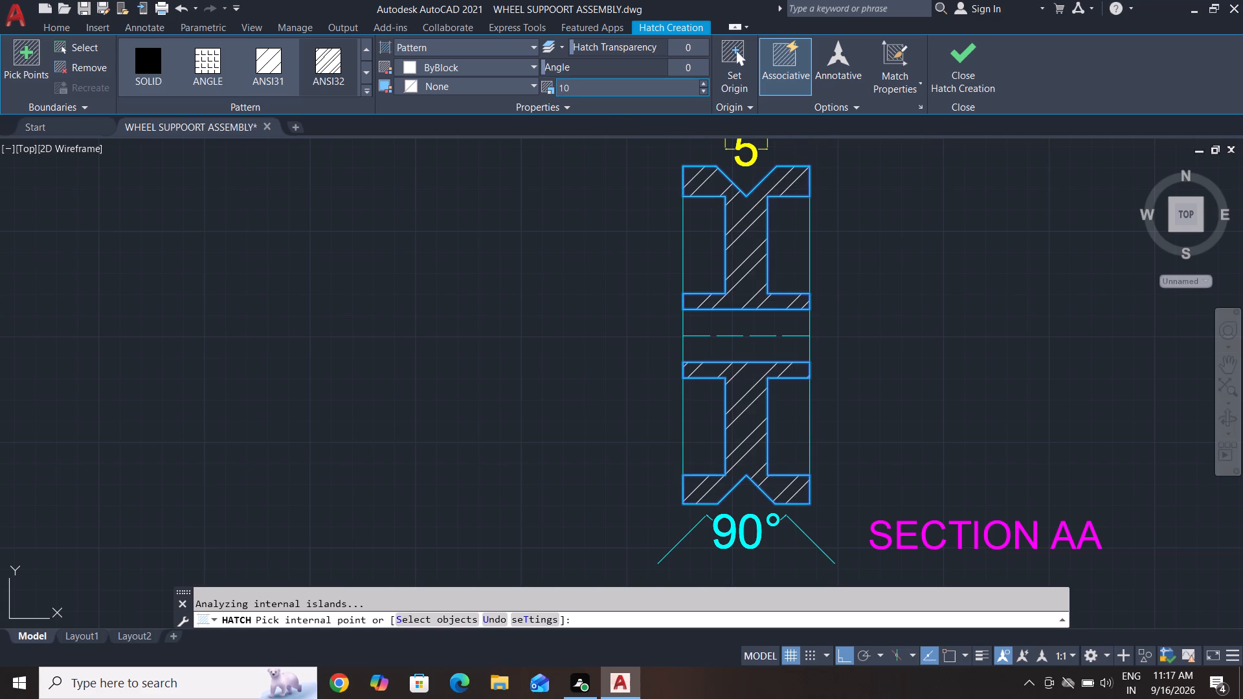
Set the hatch pattern scale to 5 and finish the wheel section hatch.
click(585, 89)
key(BackSpace)
key(5)
key(Return)
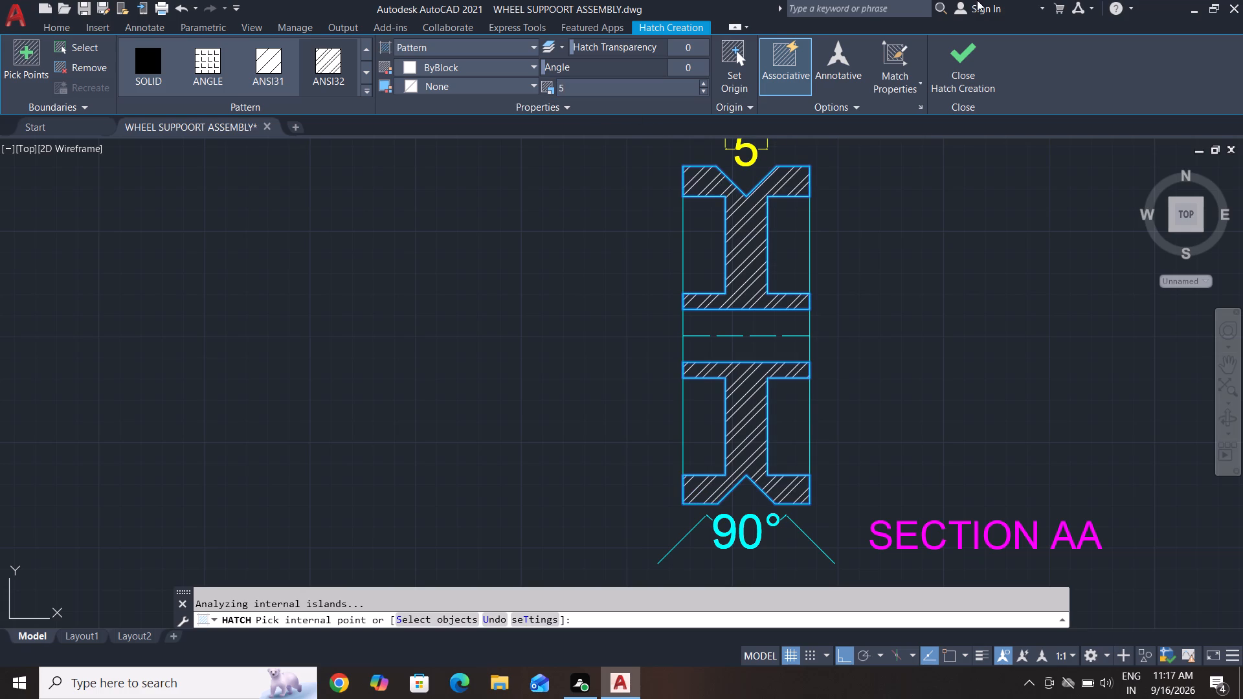
click(972, 59)
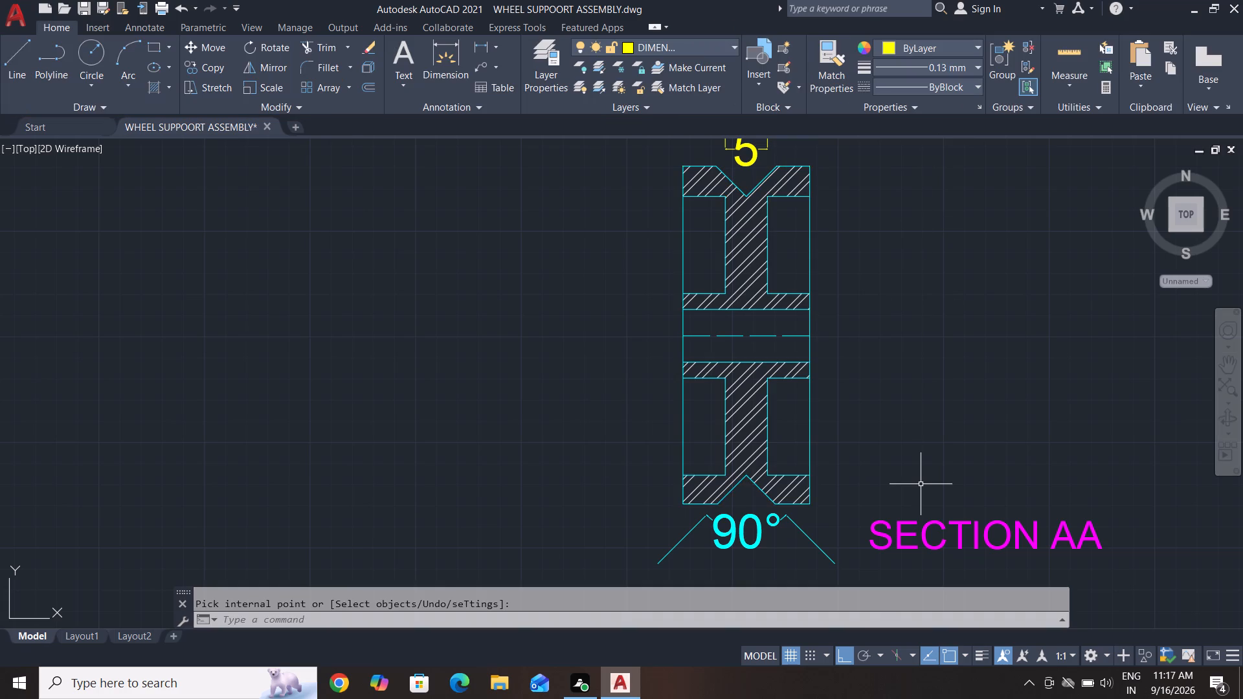
Add a linear dimension of the flat rim edge right of the bottom V-groove, placed below the wheel's section view.
scroll(921, 484, down, 2)
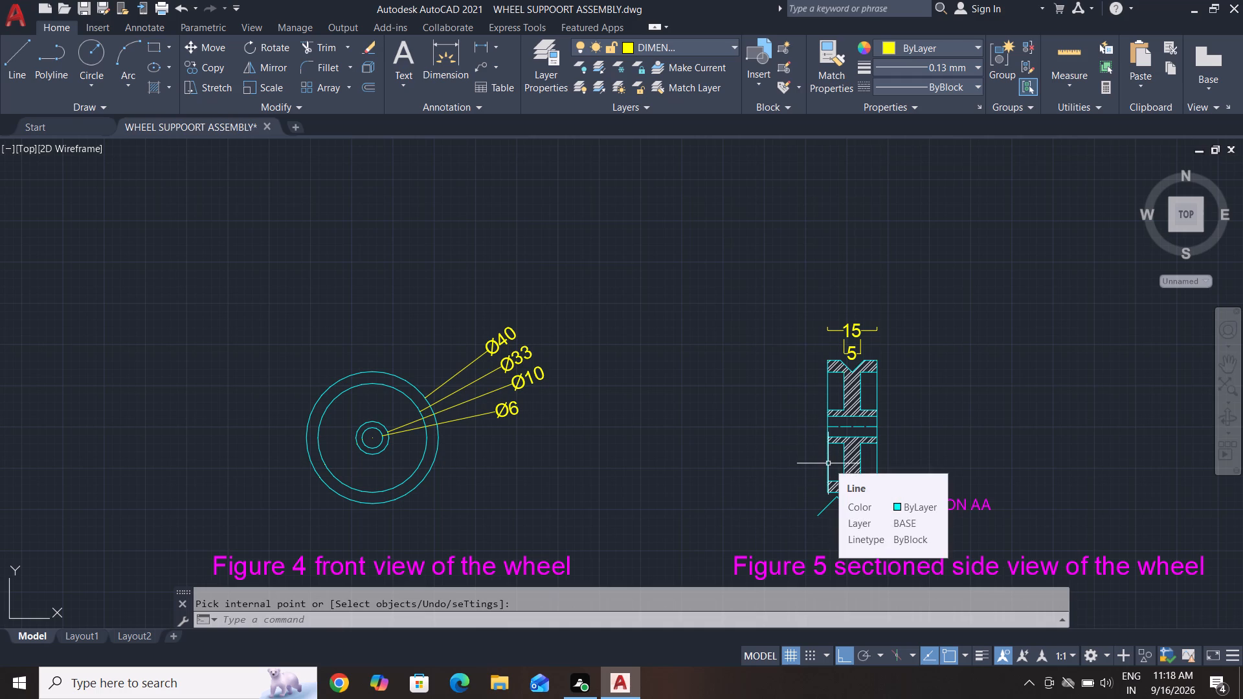
scroll(845, 418, down, 1)
middle_drag(842, 493, 848, 421)
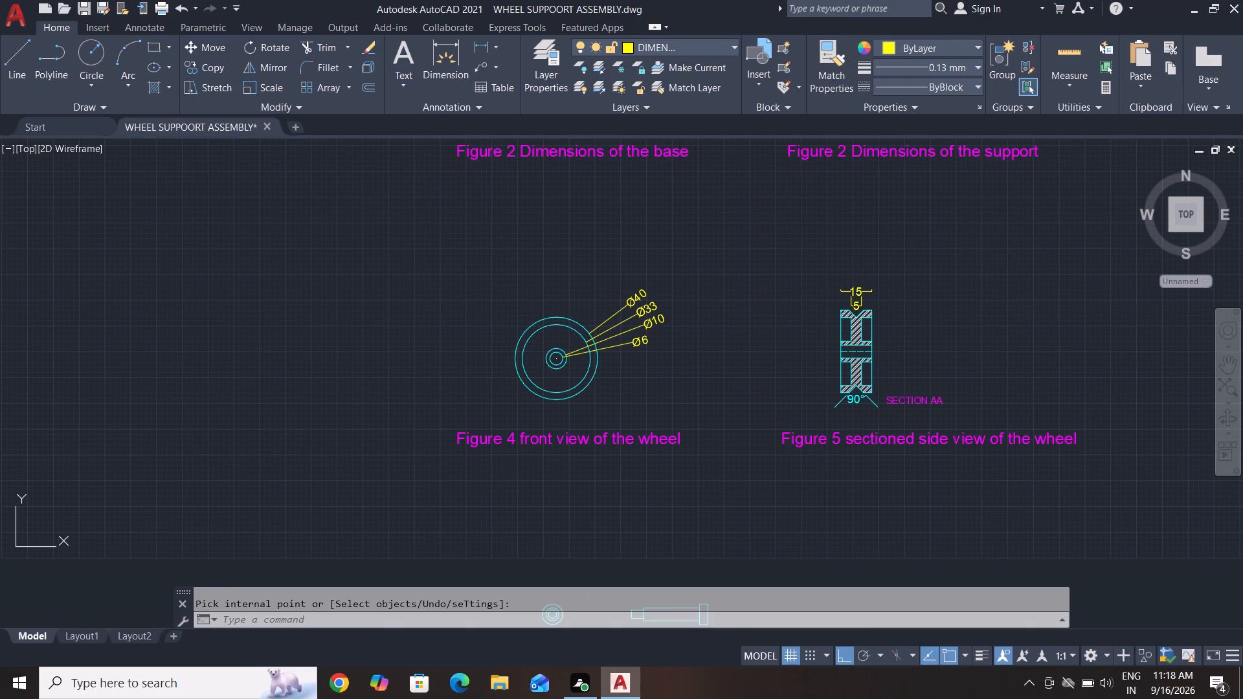
scroll(857, 357, up, 1)
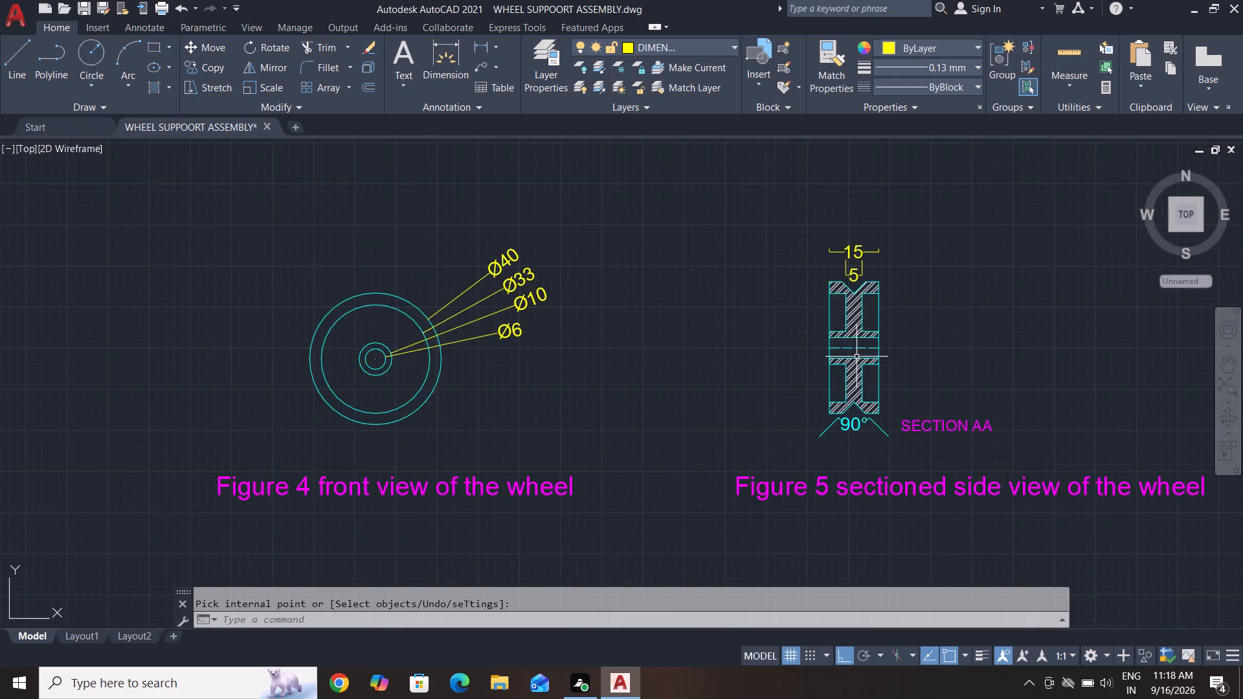
scroll(857, 357, up, 1)
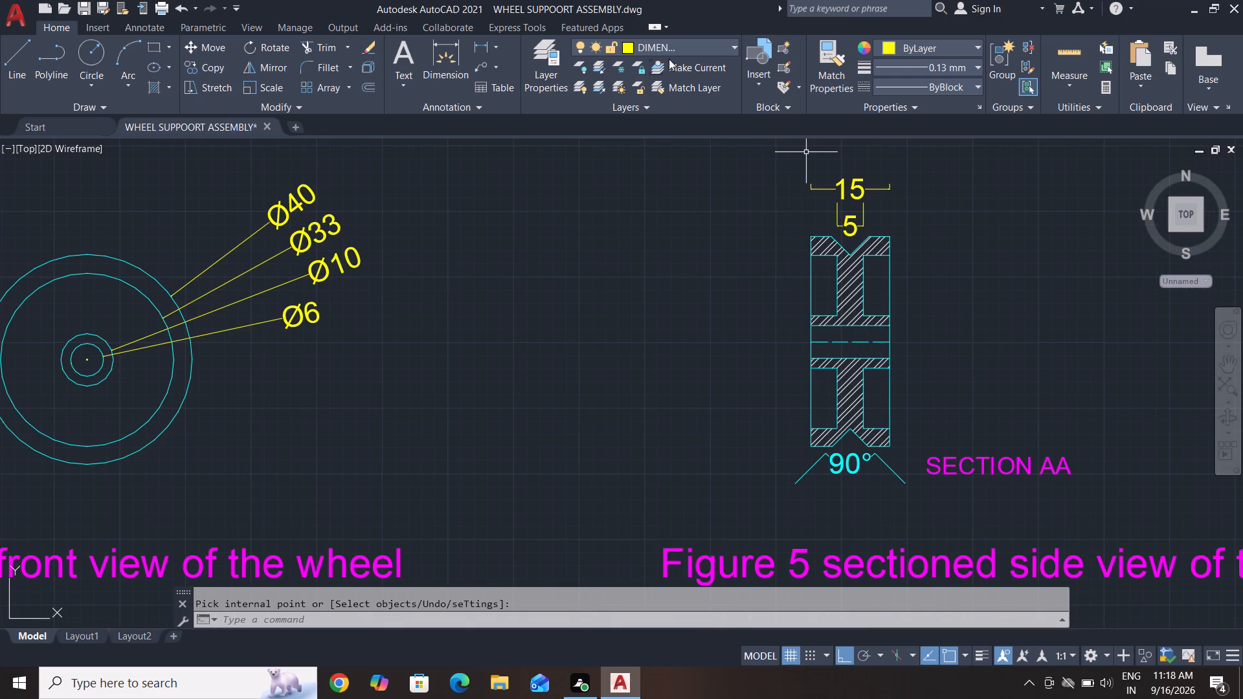
click(482, 50)
scroll(831, 466, up, 1)
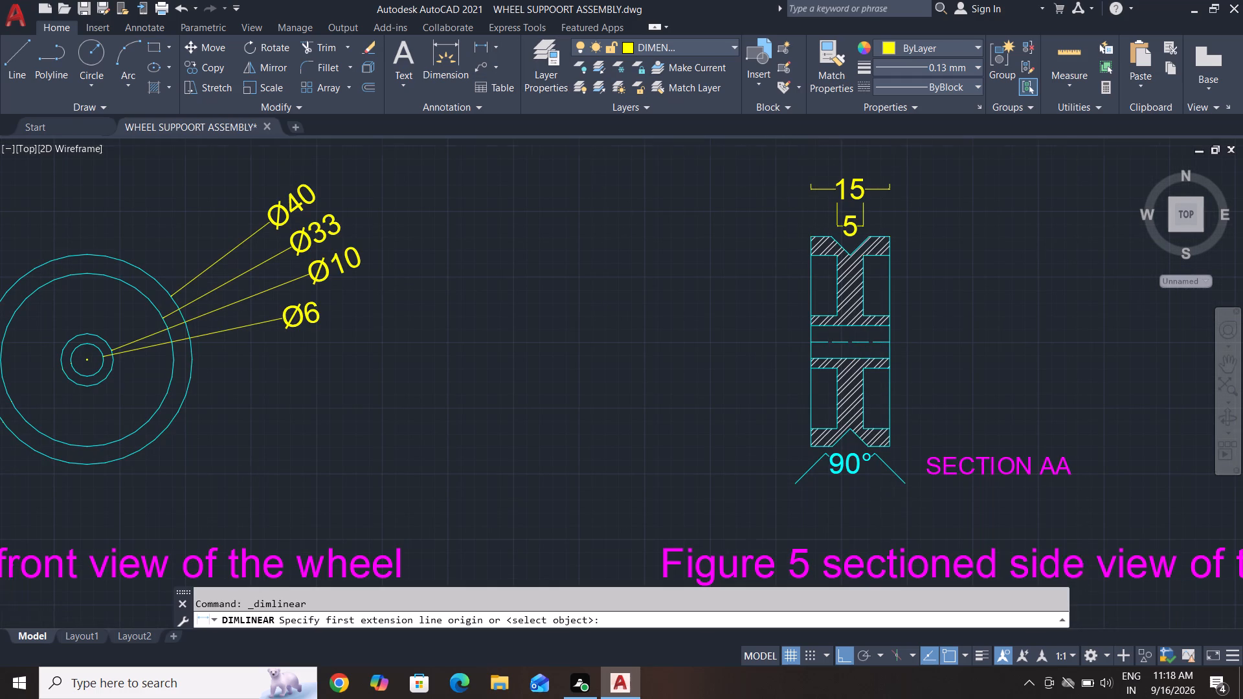
scroll(829, 465, up, 1)
scroll(908, 438, down, 1)
scroll(942, 445, up, 2)
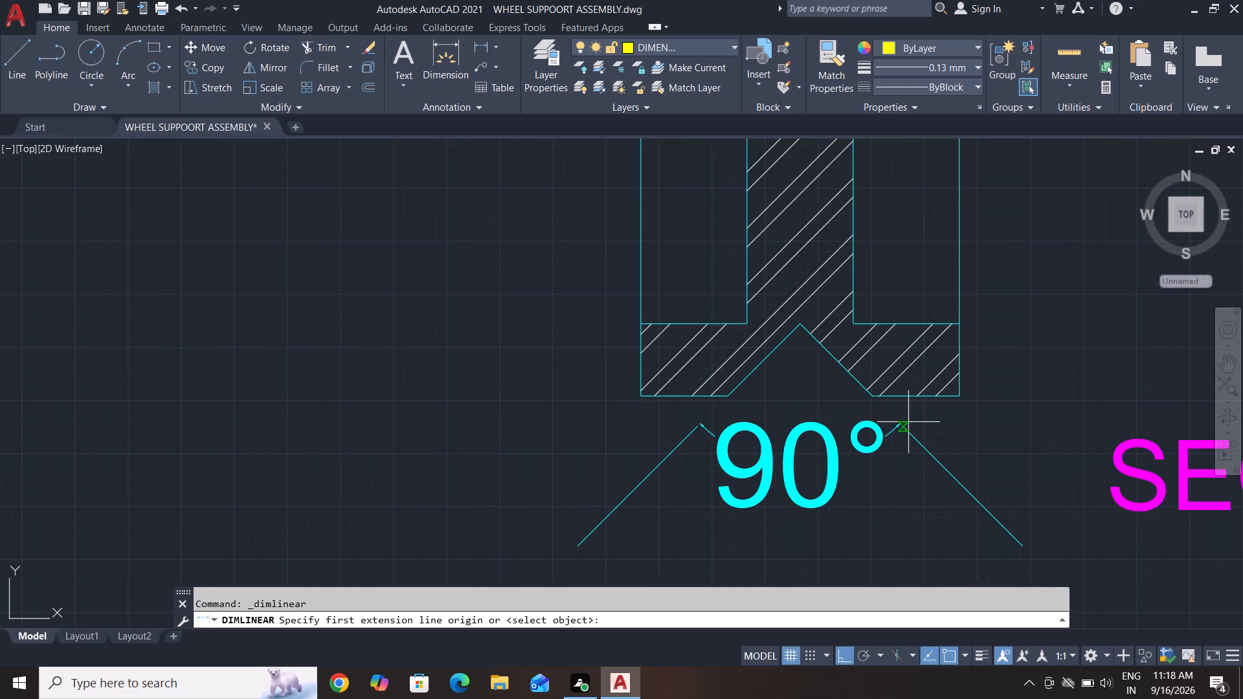
click(873, 396)
click(963, 395)
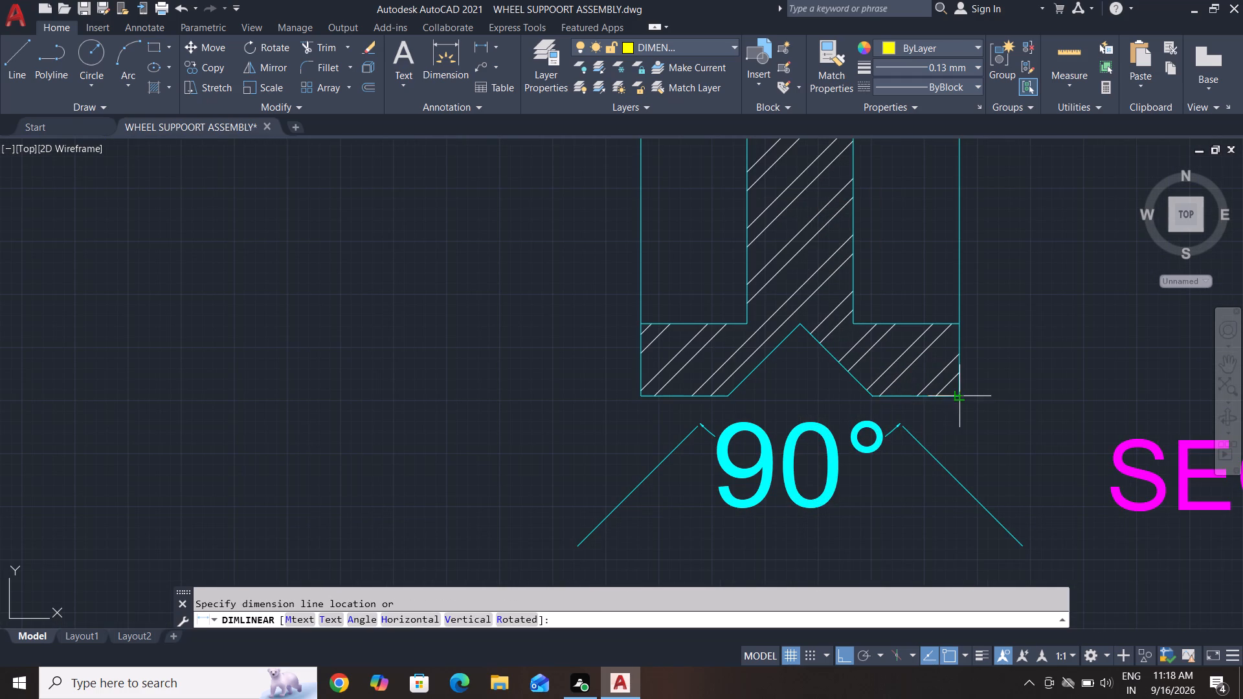
click(962, 536)
Add a diameter dimension to the outermost circle of the stepped shaft's end view, placed at its upper left.
scroll(962, 536, down, 2)
middle_drag(962, 536, 984, 392)
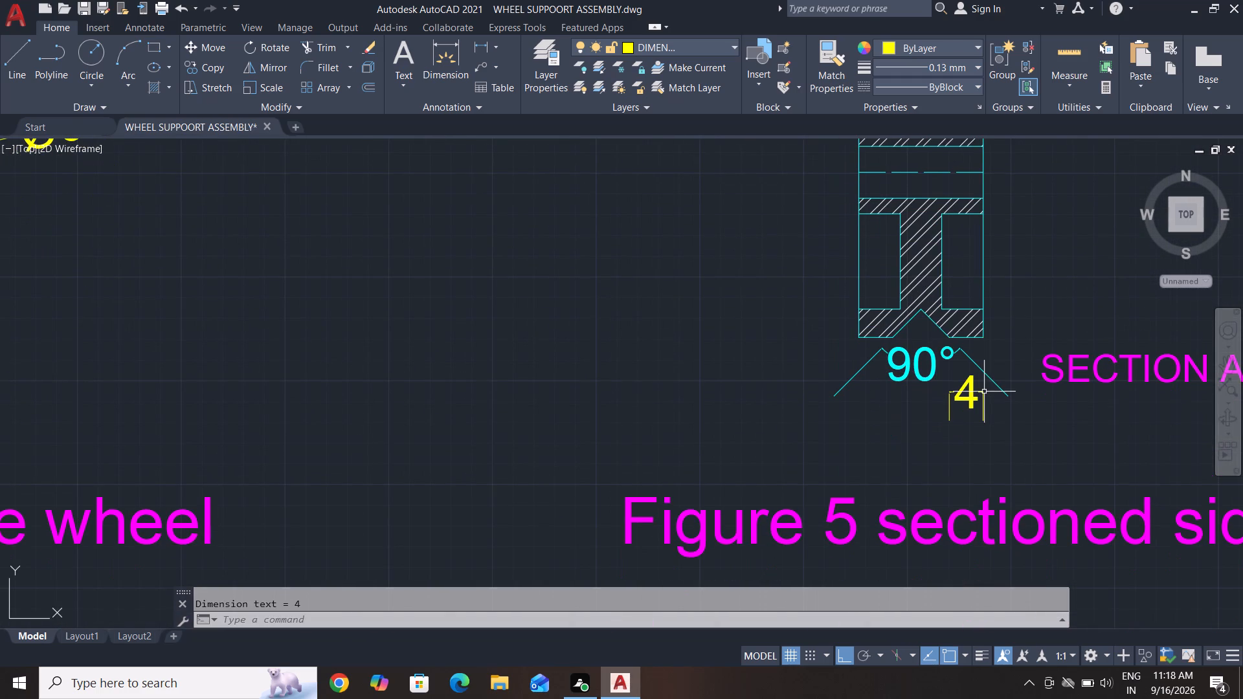
scroll(984, 392, down, 3)
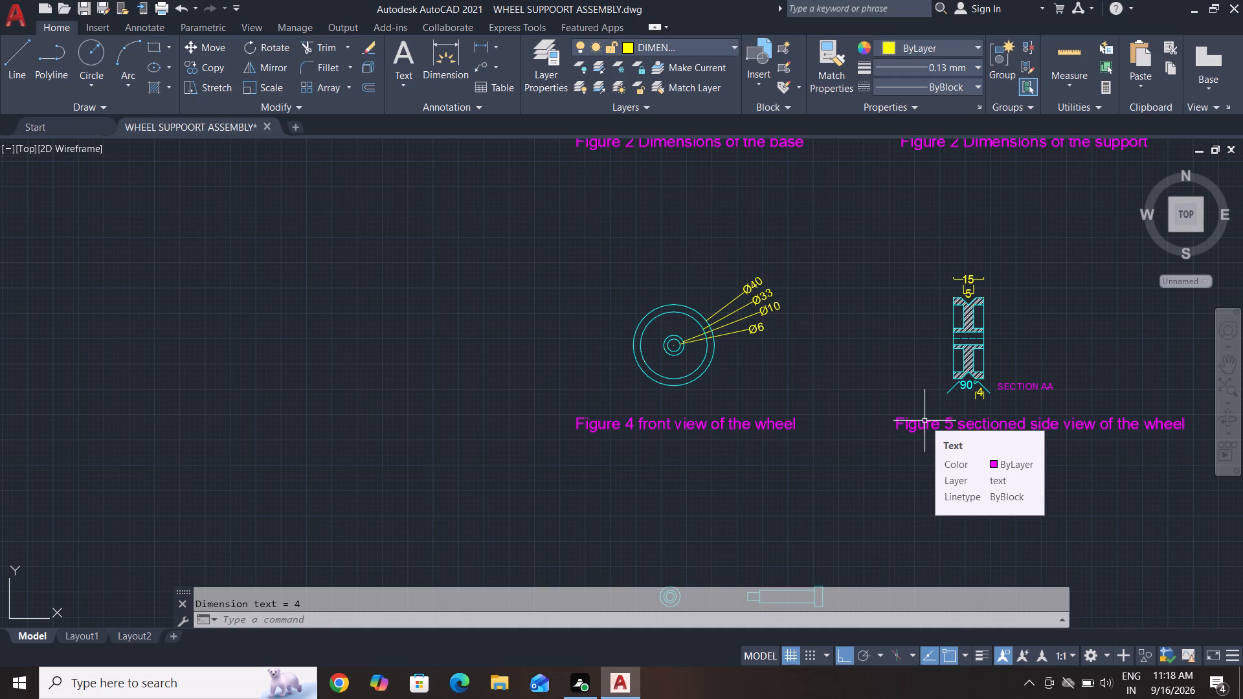
scroll(851, 410, down, 3)
middle_drag(834, 498, 833, 470)
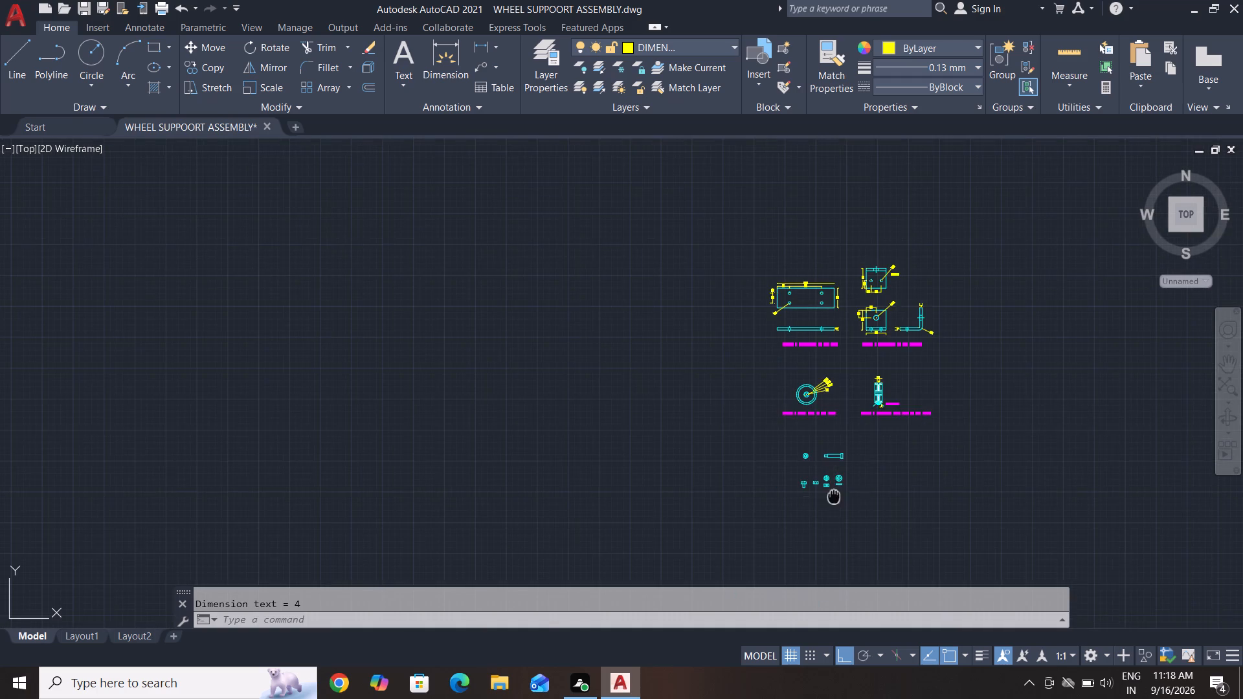
middle_drag(833, 470, 858, 395)
scroll(824, 340, up, 3)
scroll(850, 432, up, 2)
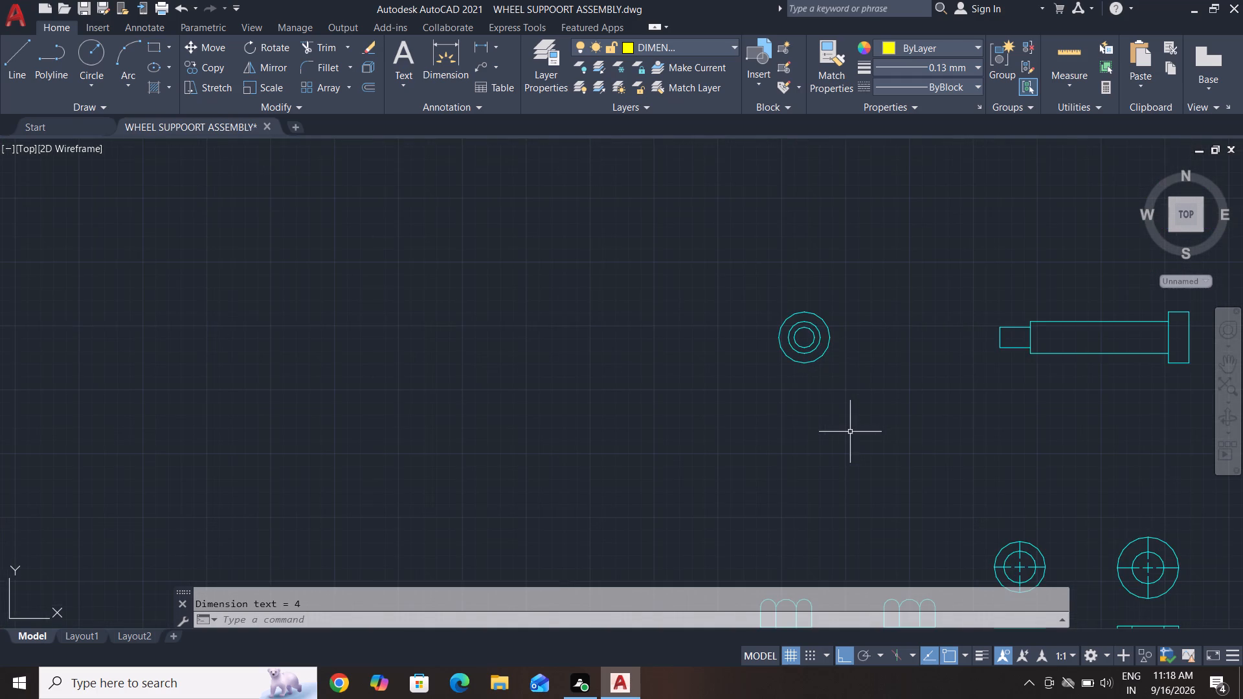
scroll(850, 432, up, 1)
middle_drag(855, 424, 922, 463)
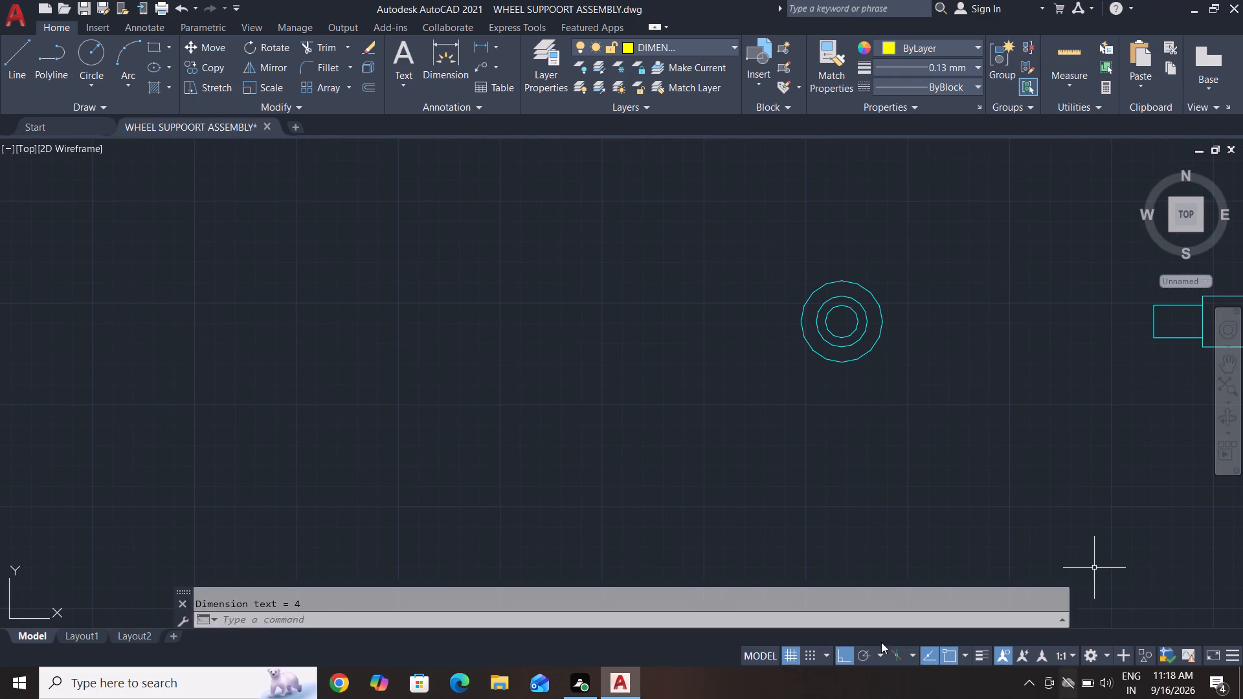
click(488, 46)
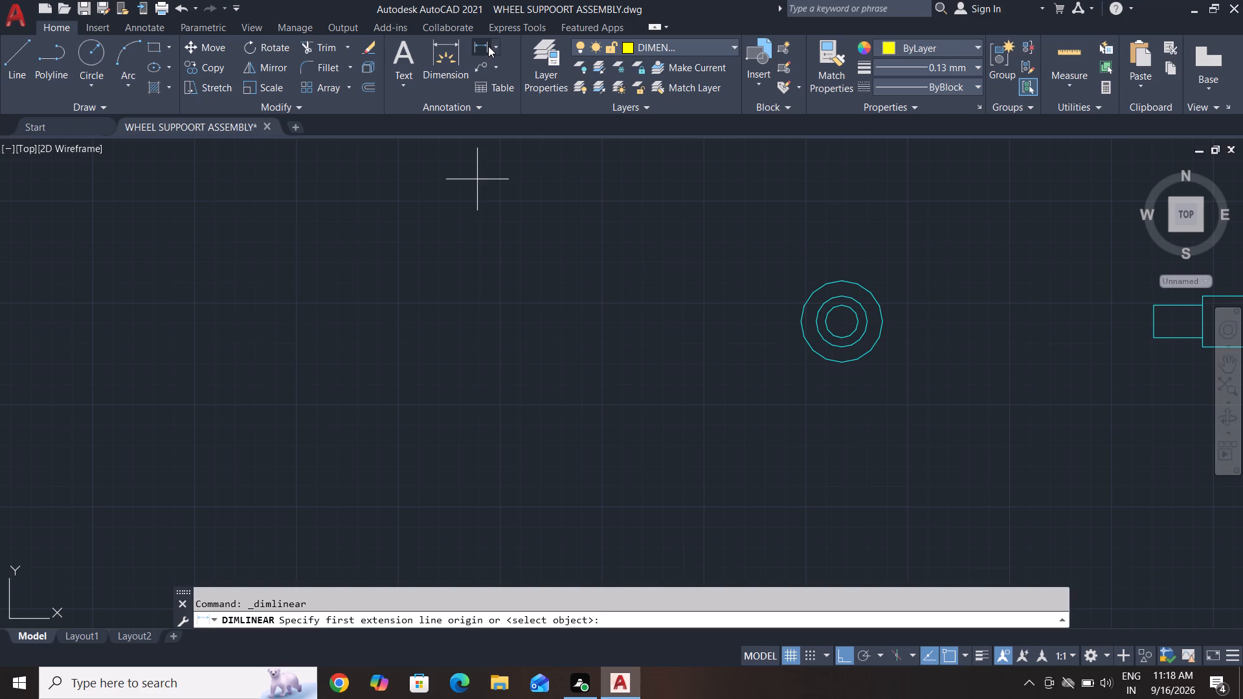
click(493, 47)
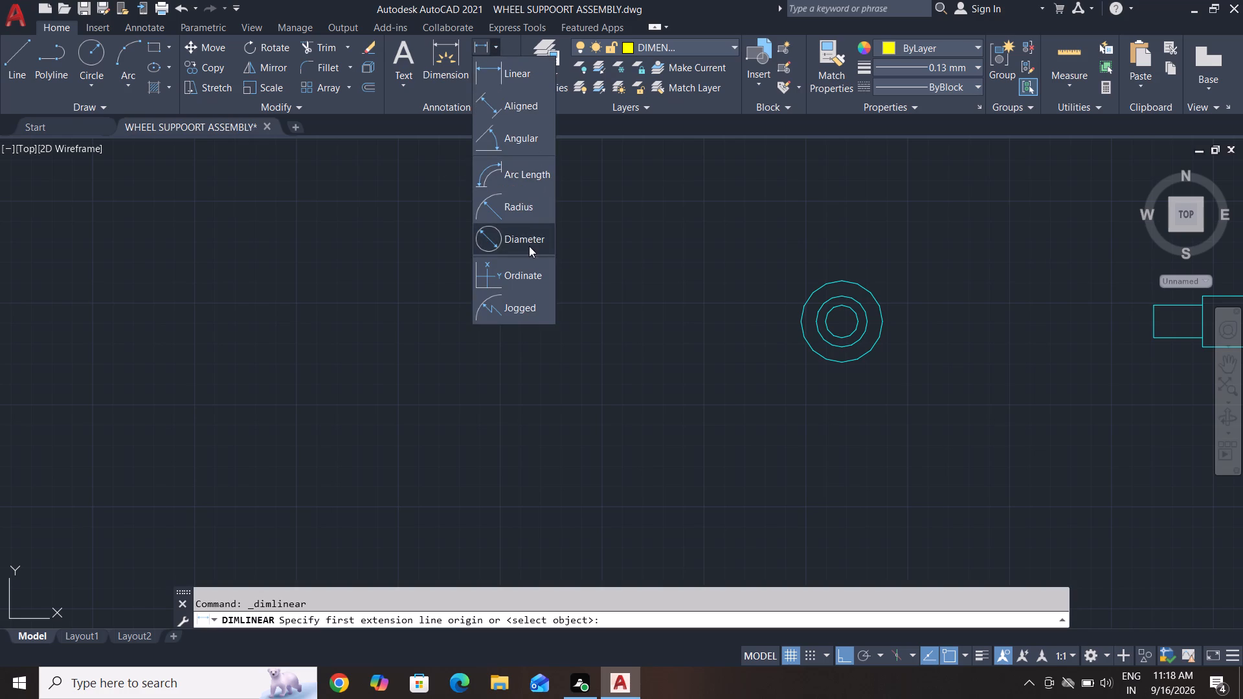
click(529, 248)
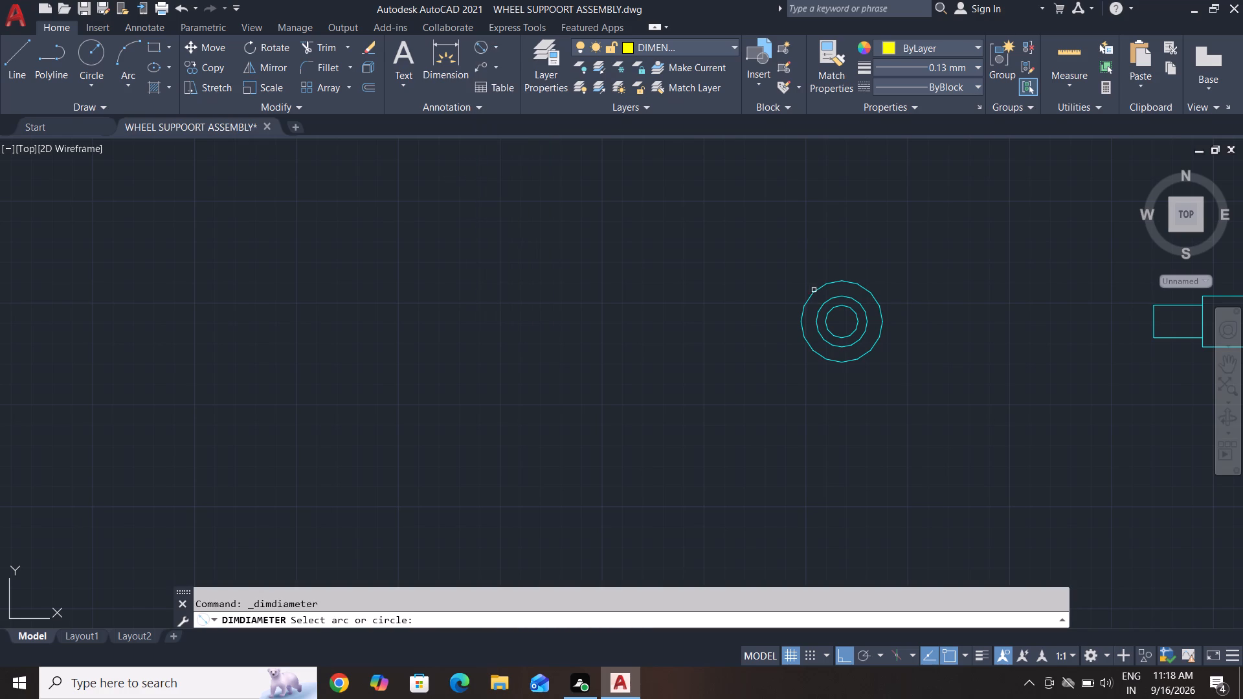
click(816, 290)
click(789, 258)
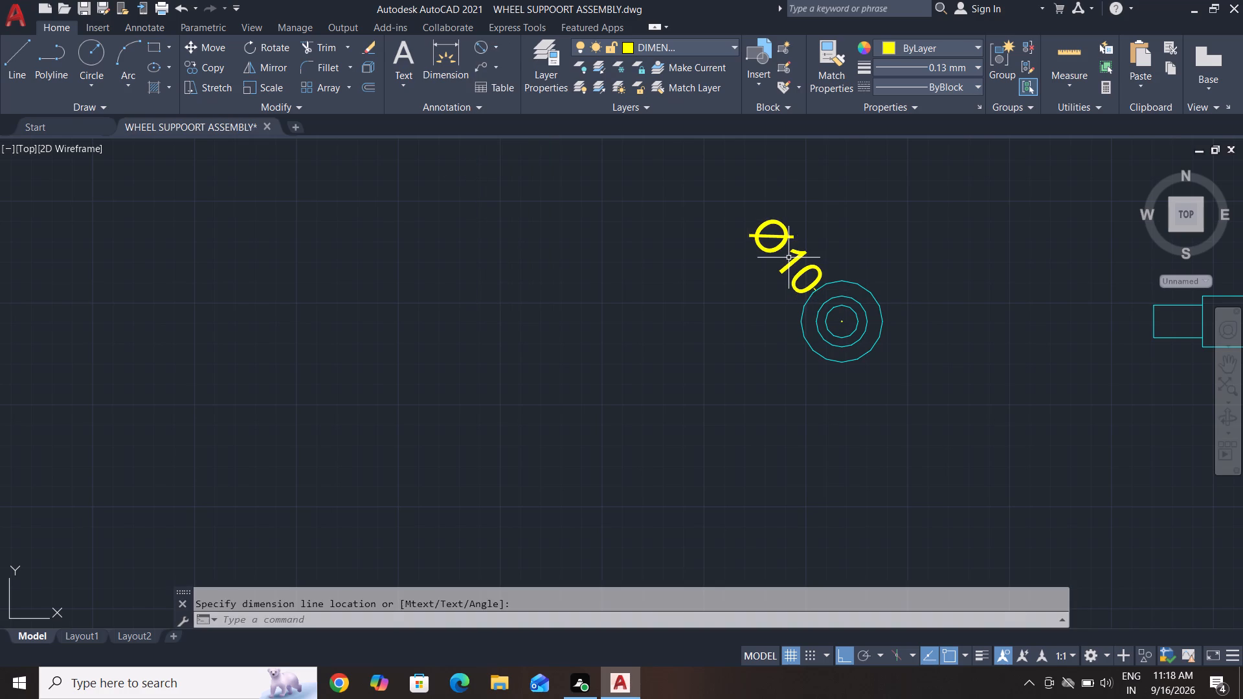
key(space)
Add diameter dimensions to the middle and innermost circles of the stepped shaft's end view, stacked below the outer circle's dimension.
click(823, 307)
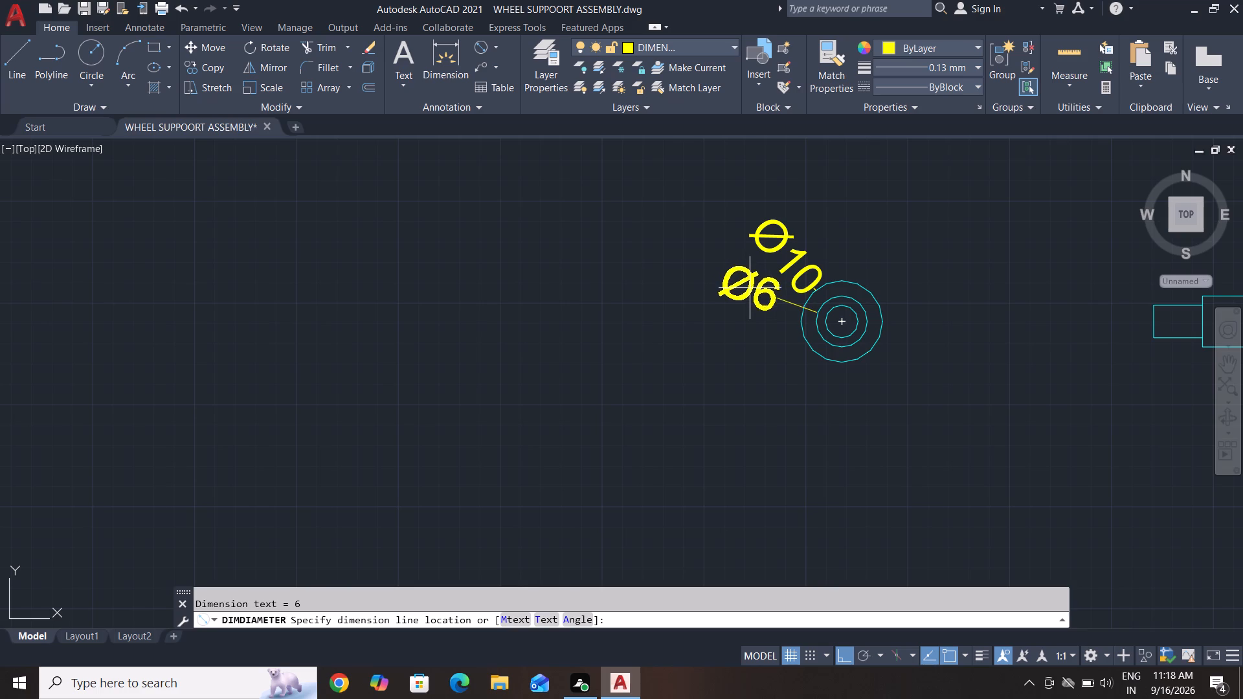
click(758, 294)
key(space)
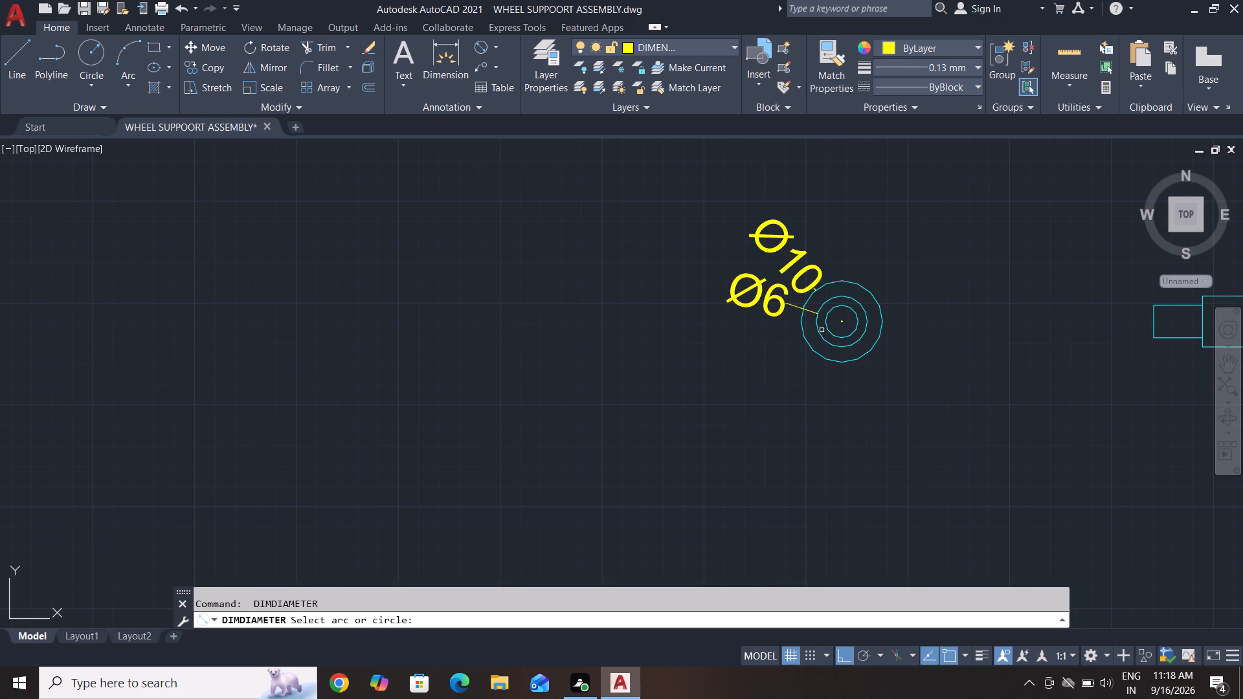
click(829, 329)
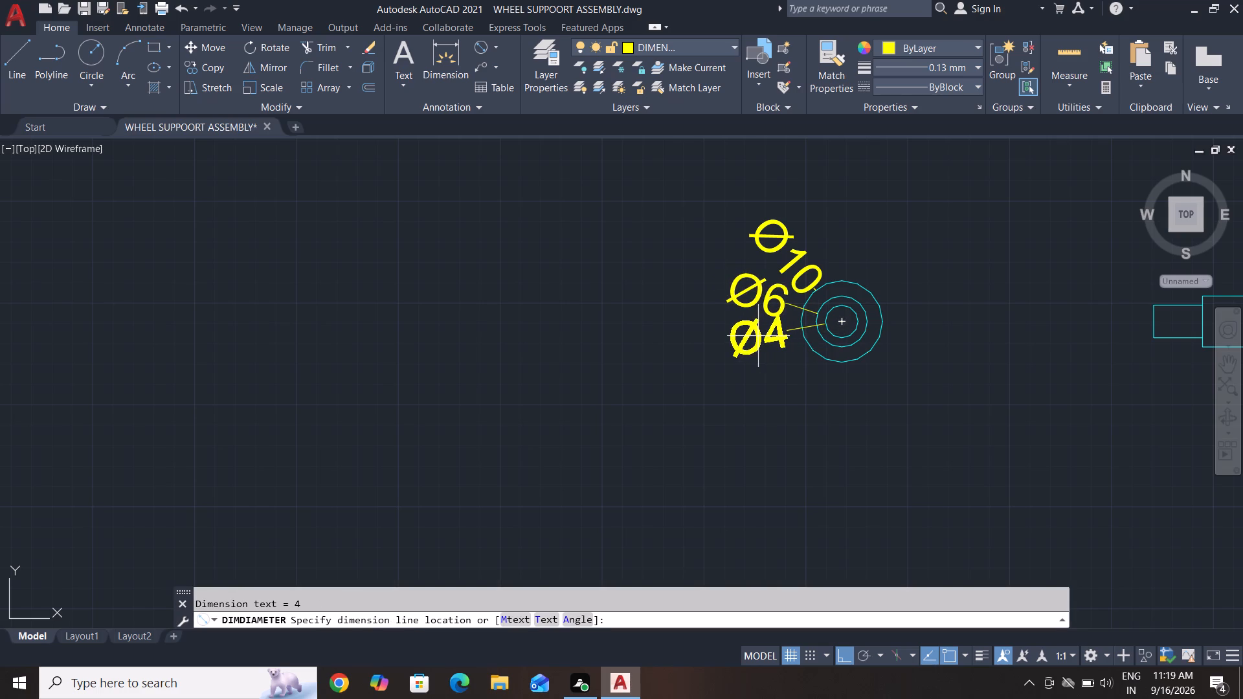
click(757, 343)
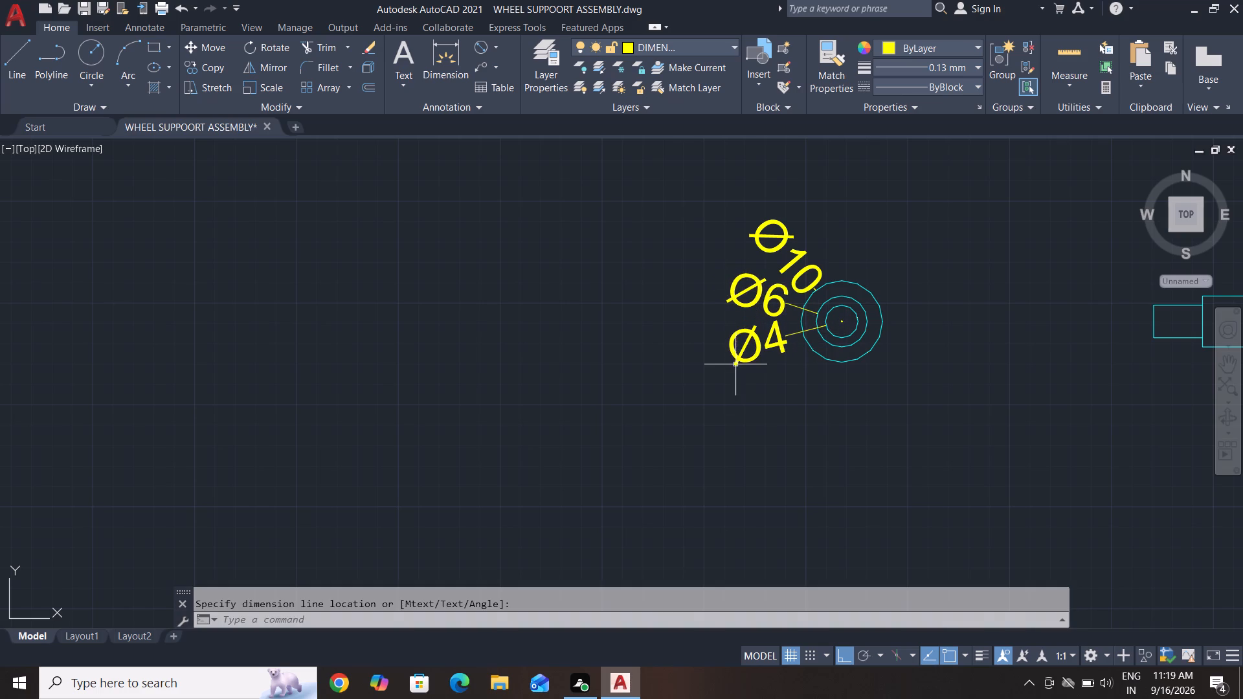
Copy the "Figure 4 front view of the wheel" caption to just below the stepped shaft's end view, with Ortho off.
scroll(715, 411, down, 1)
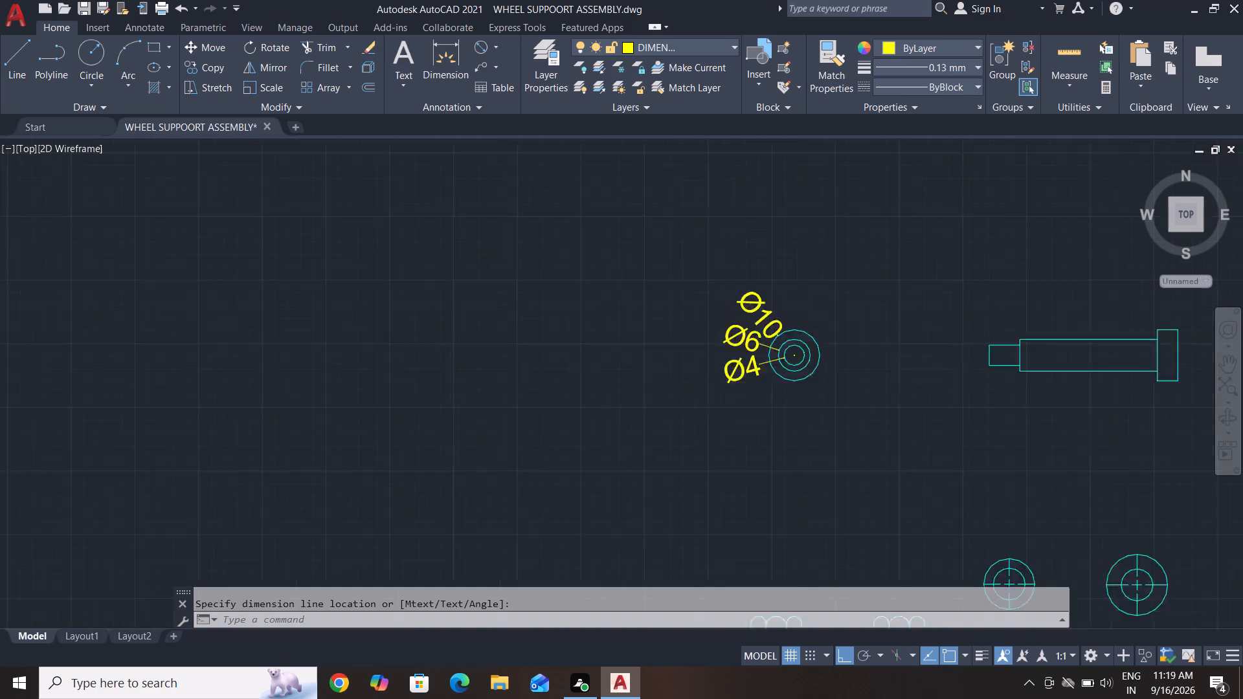
scroll(715, 411, down, 2)
middle_drag(910, 428, 878, 403)
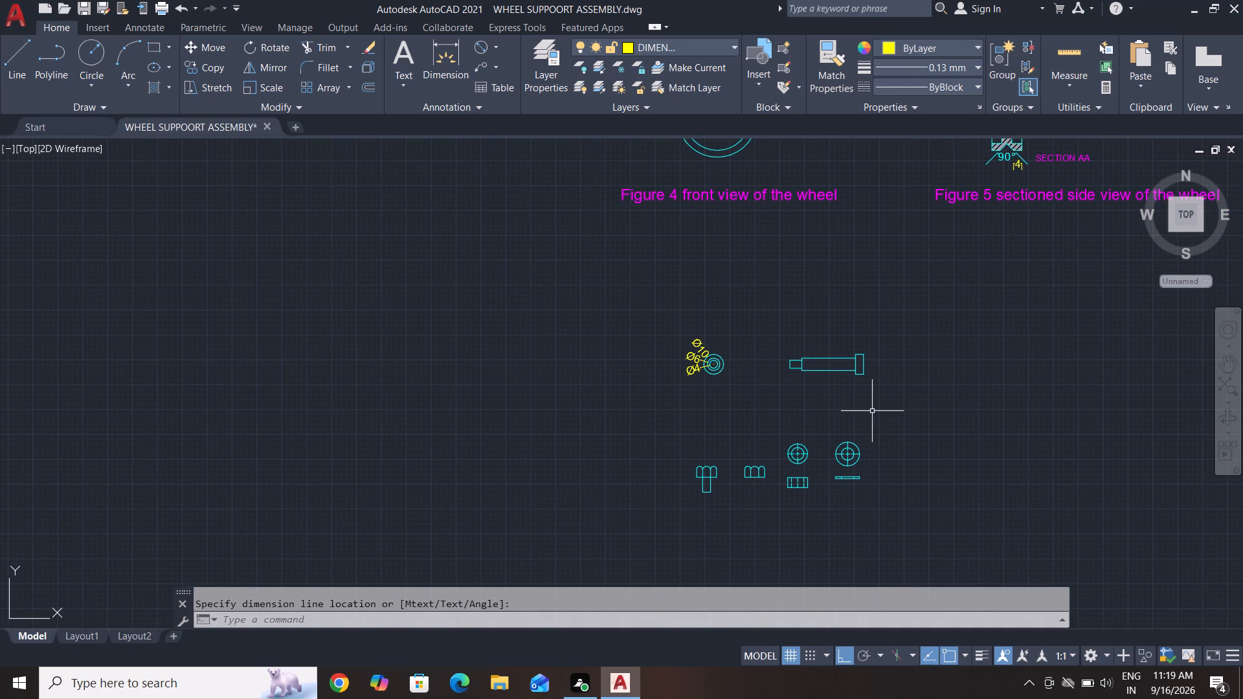
scroll(871, 414, up, 1)
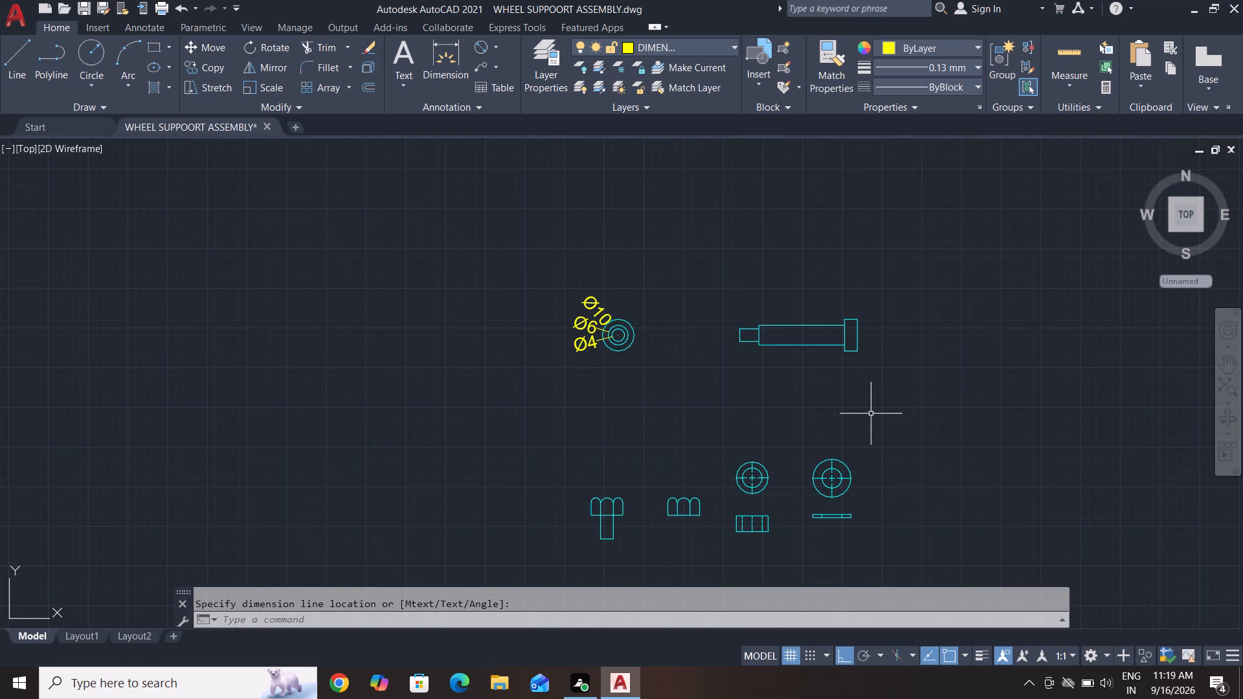
scroll(854, 384, up, 1)
scroll(854, 384, down, 1)
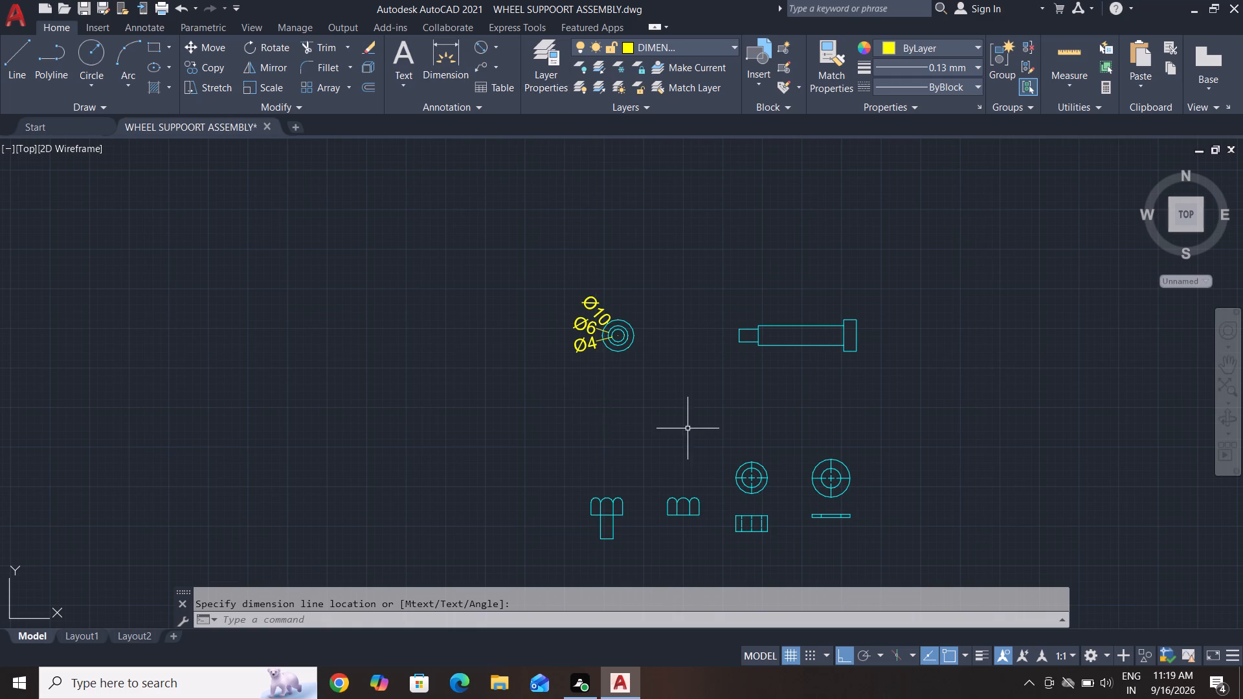
middle_drag(688, 420, 711, 324)
scroll(711, 324, down, 2)
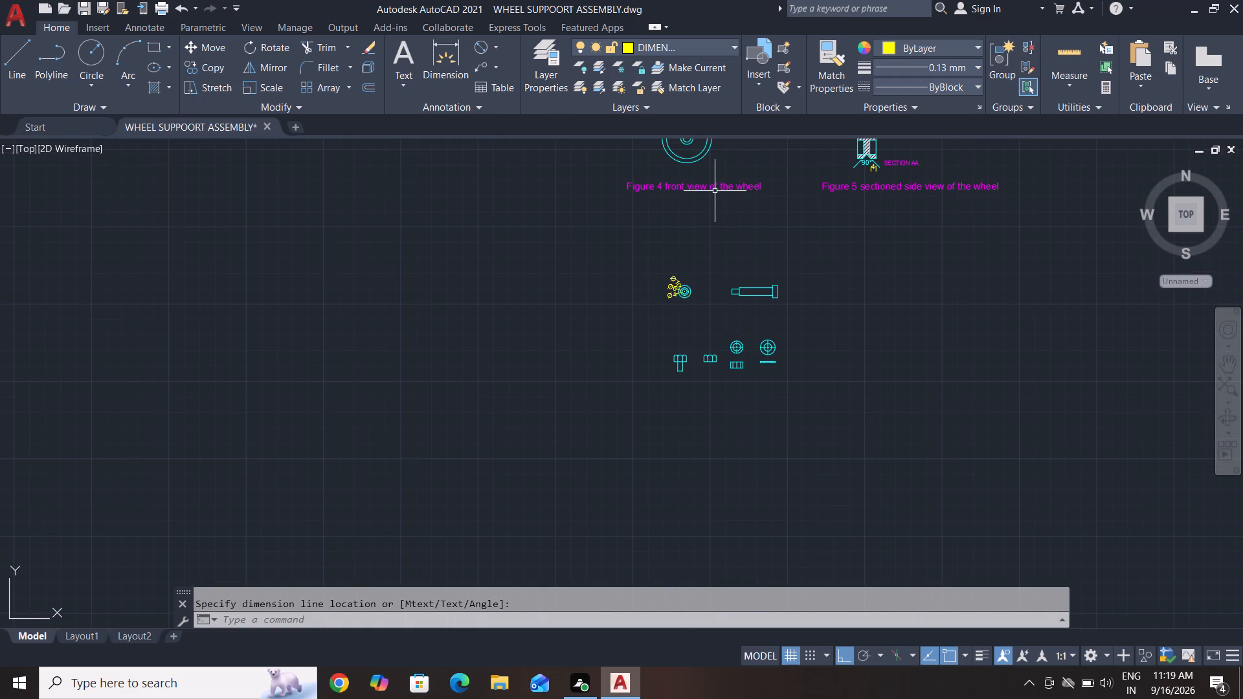
click(713, 188)
text(CO)
key(Return)
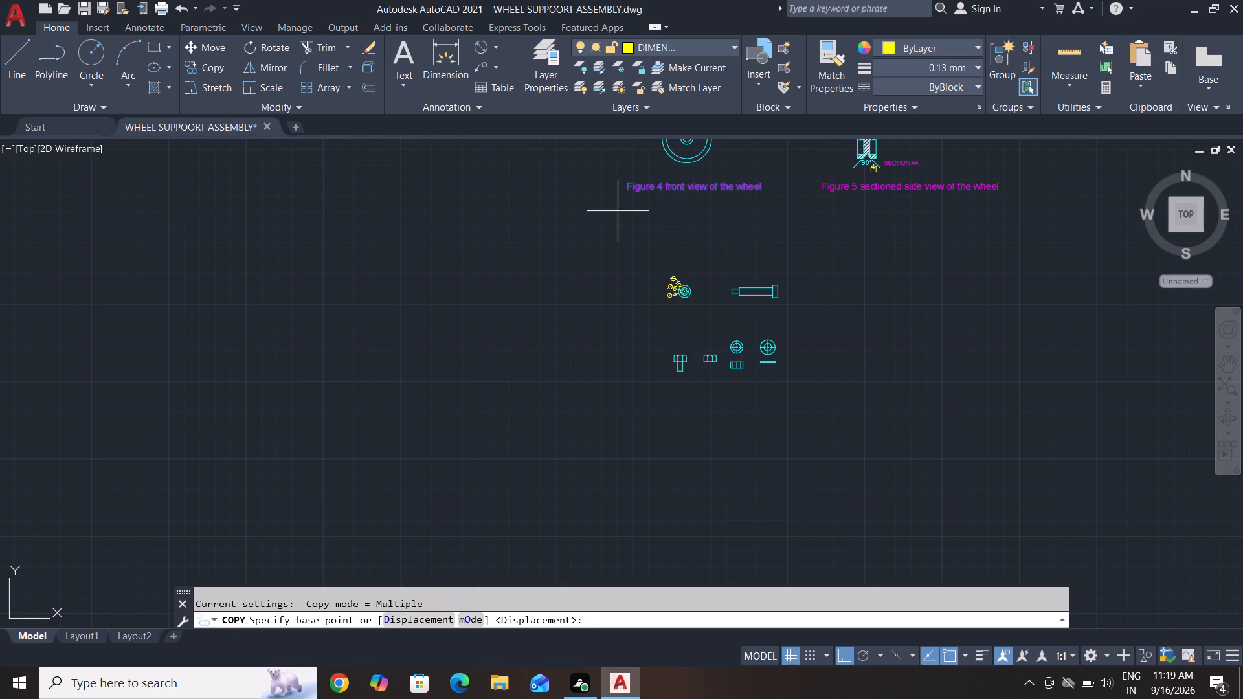
click(627, 187)
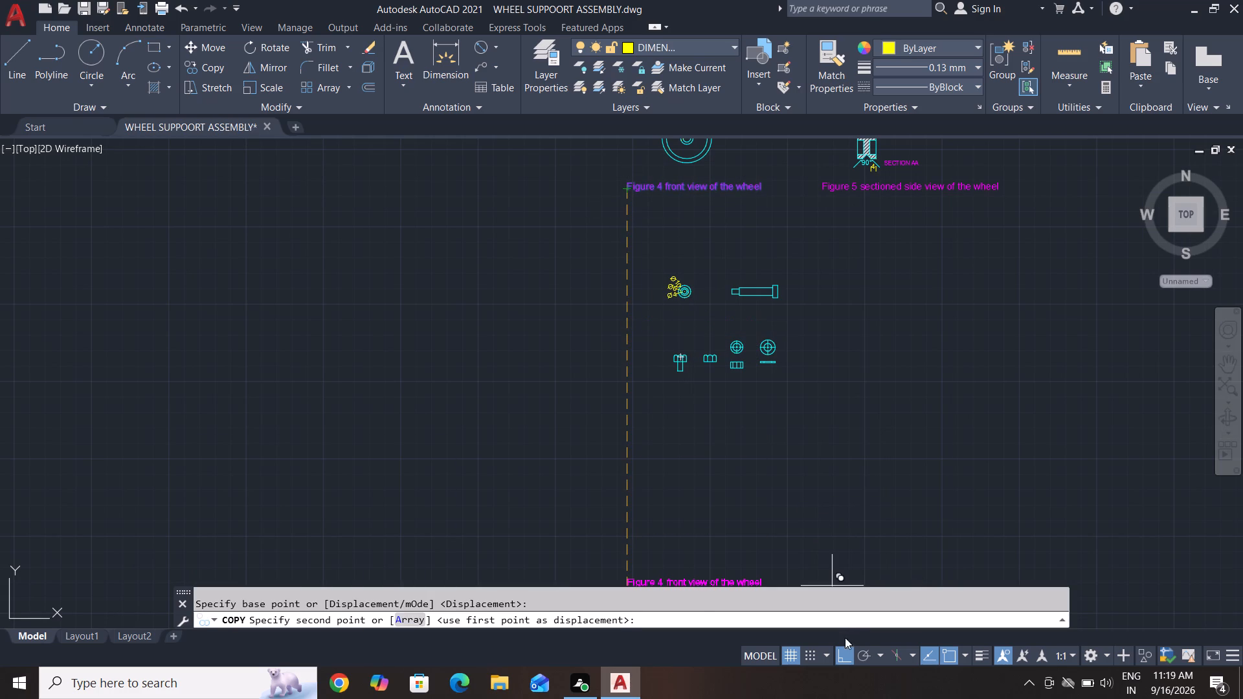
click(842, 659)
scroll(662, 319, up, 3)
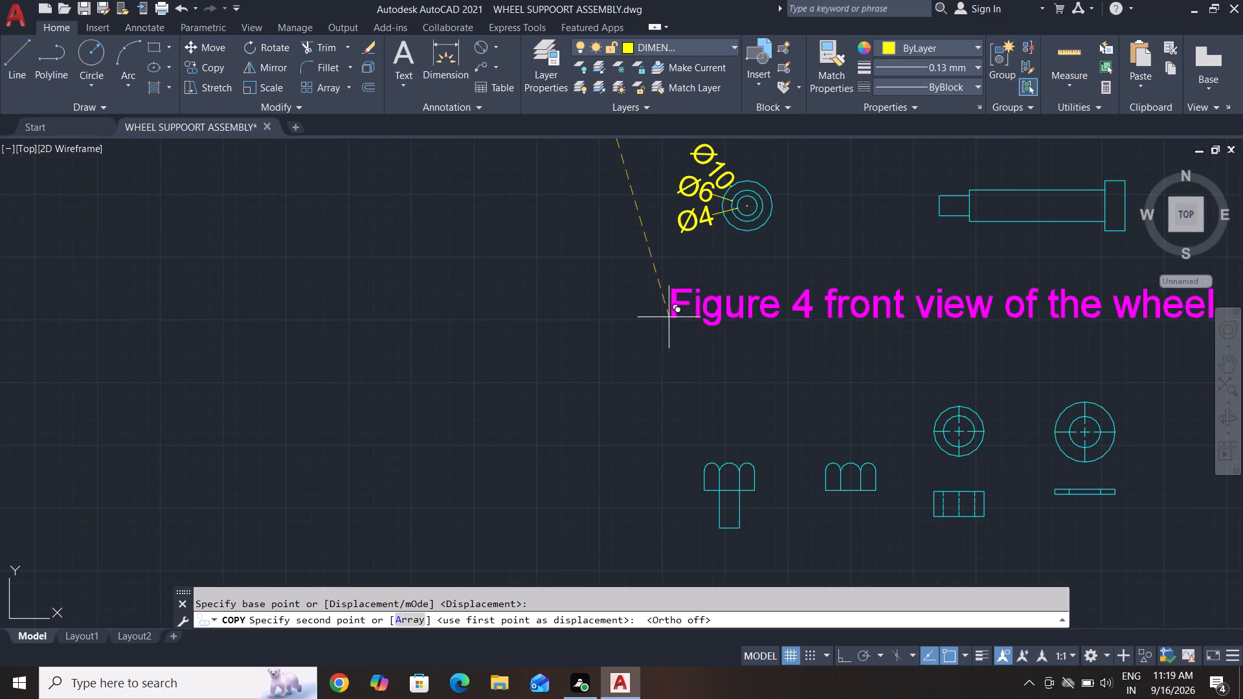
click(687, 320)
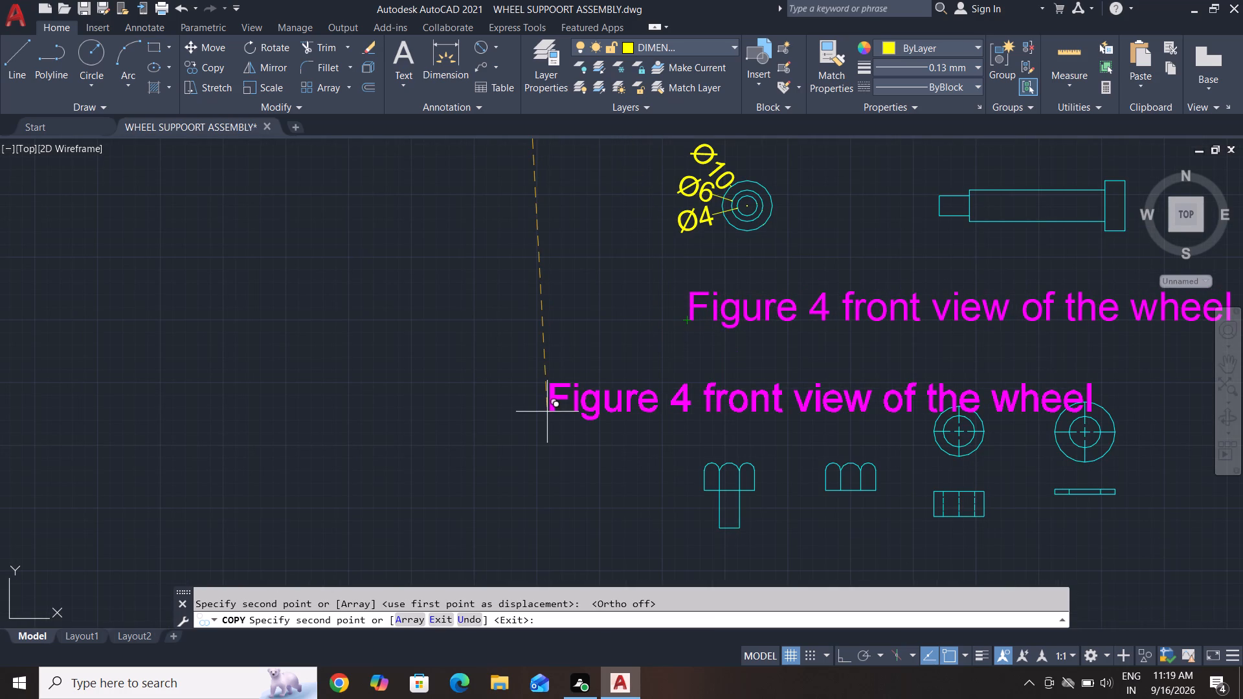
key(Escape)
key(Escape)
key(Escape)
key(Escape)
key(Escape)
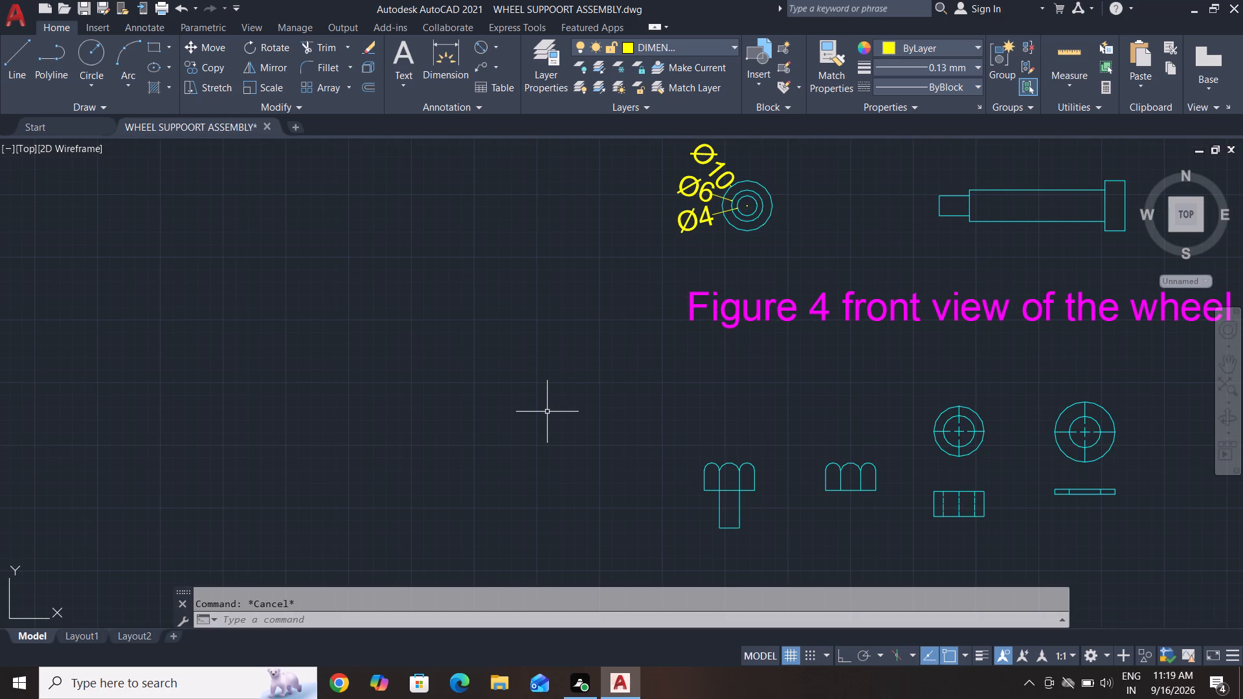
key(Escape)
key(Escape)
key(Escape)
key(Escape)
key(Escape)
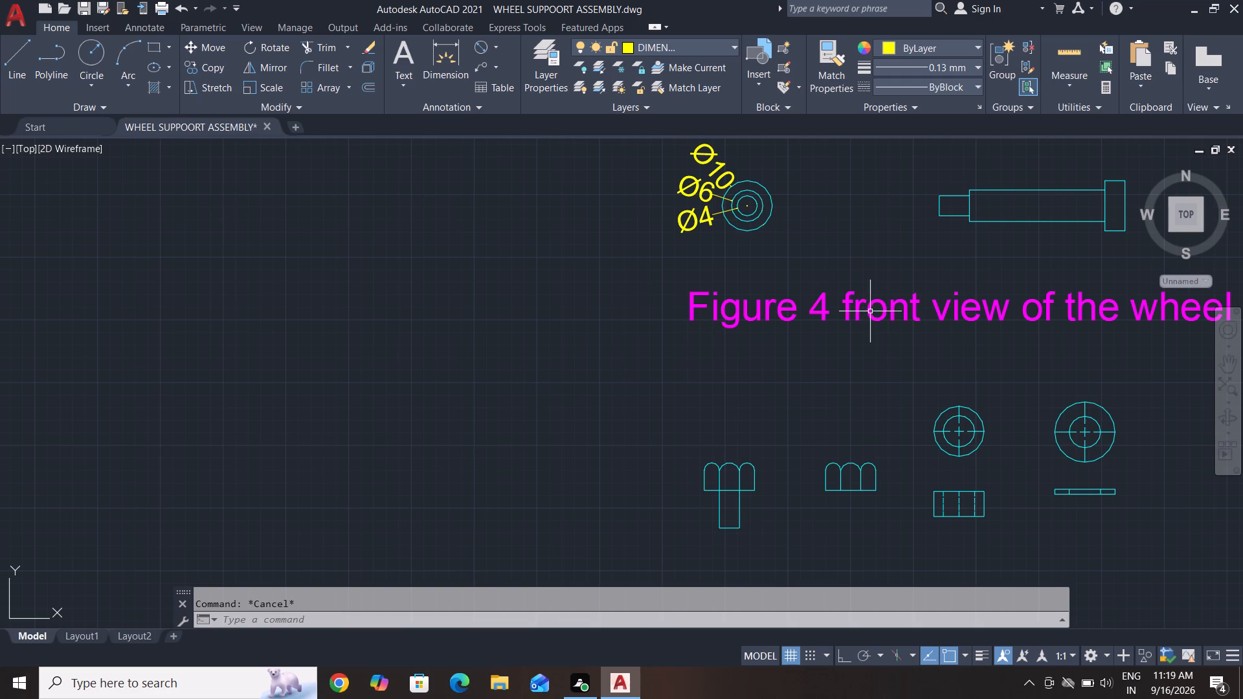
Clear all the text of the copied caption below the stepped shaft's end view.
triple_click(870, 311)
scroll(950, 311, down, 2)
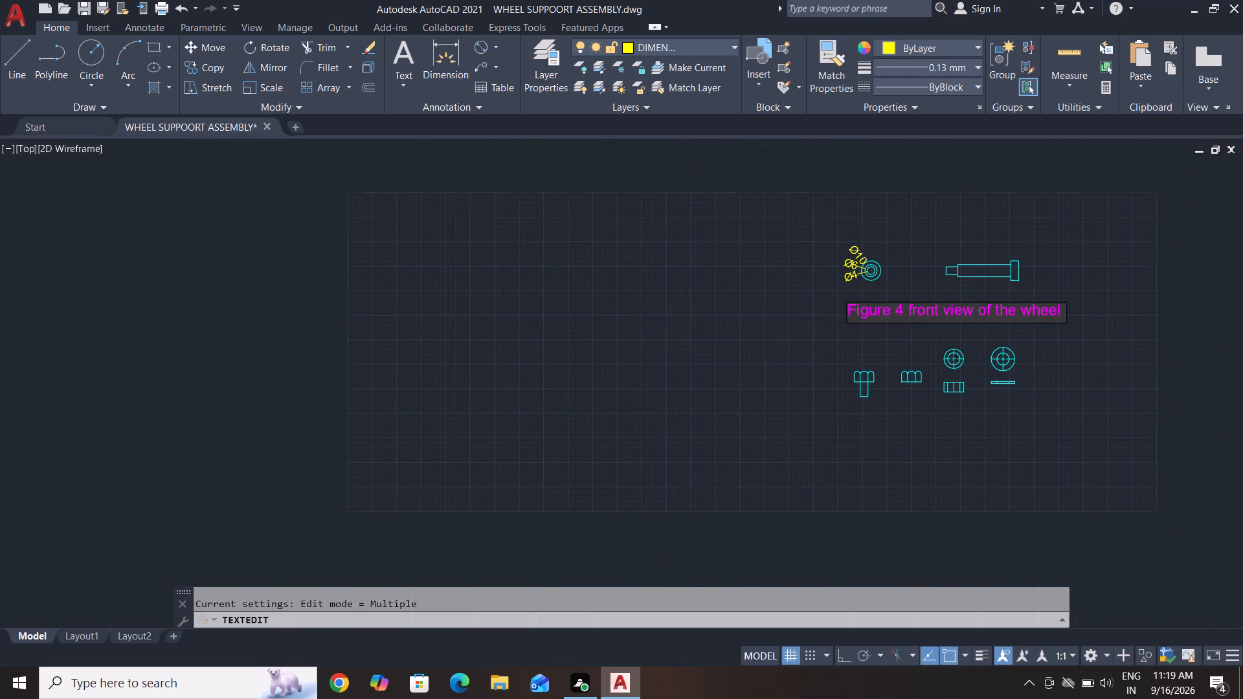
click(1060, 320)
key(BackSpace)
key(BackSpace)
key(BackSpace)
key(BackSpace)
key(BackSpace)
key(BackSpace)
key(BackSpace)
key(BackSpace)
key(BackSpace)
key(BackSpace)
key(BackSpace)
key(BackSpace)
key(BackSpace)
key(BackSpace)
key(BackSpace)
key(BackSpace)
key(BackSpace)
key(BackSpace)
key(BackSpace)
key(BackSpace)
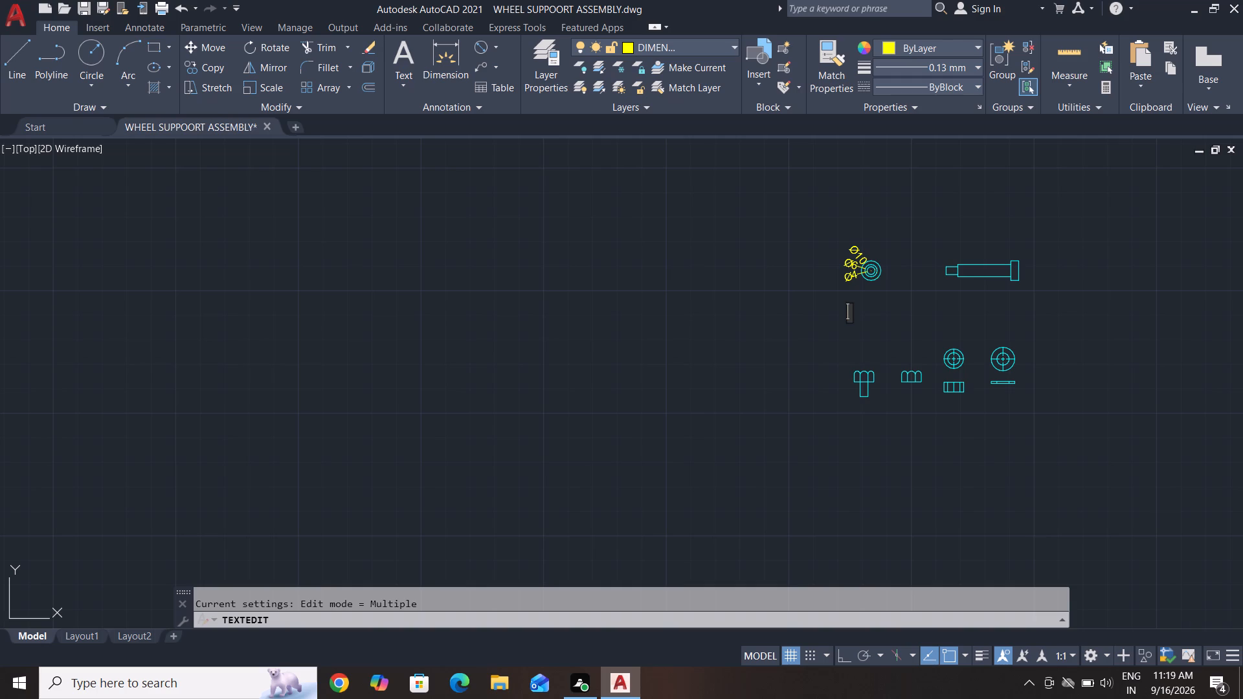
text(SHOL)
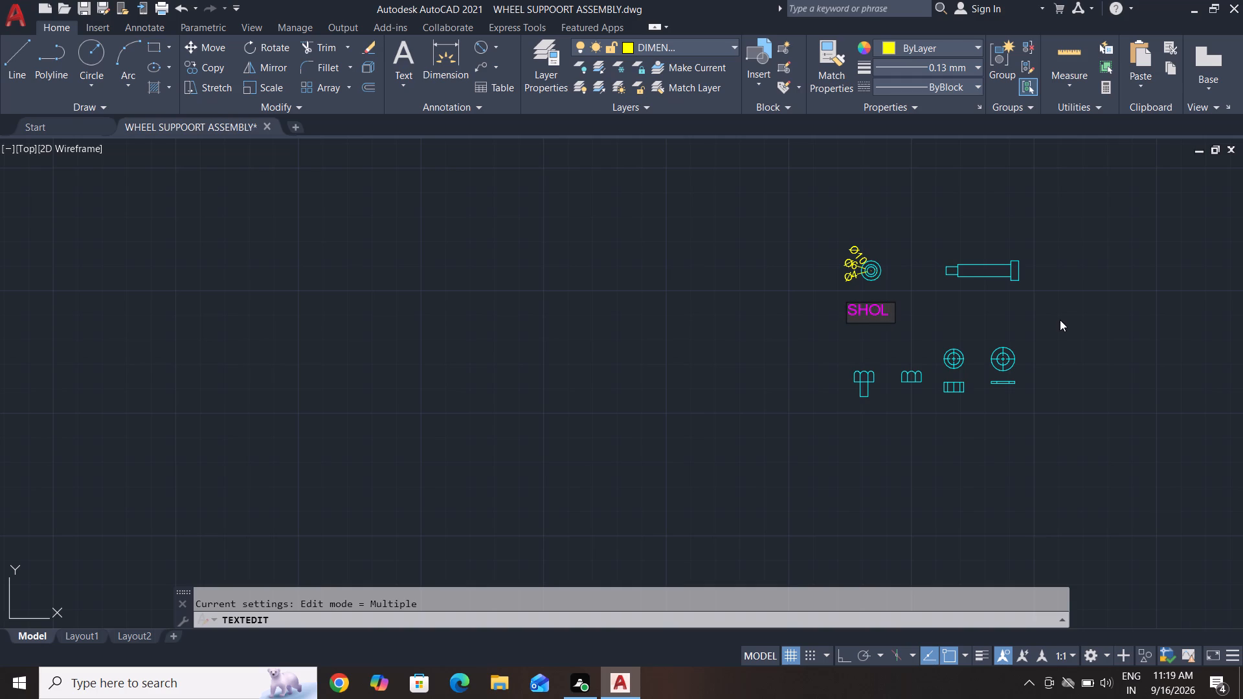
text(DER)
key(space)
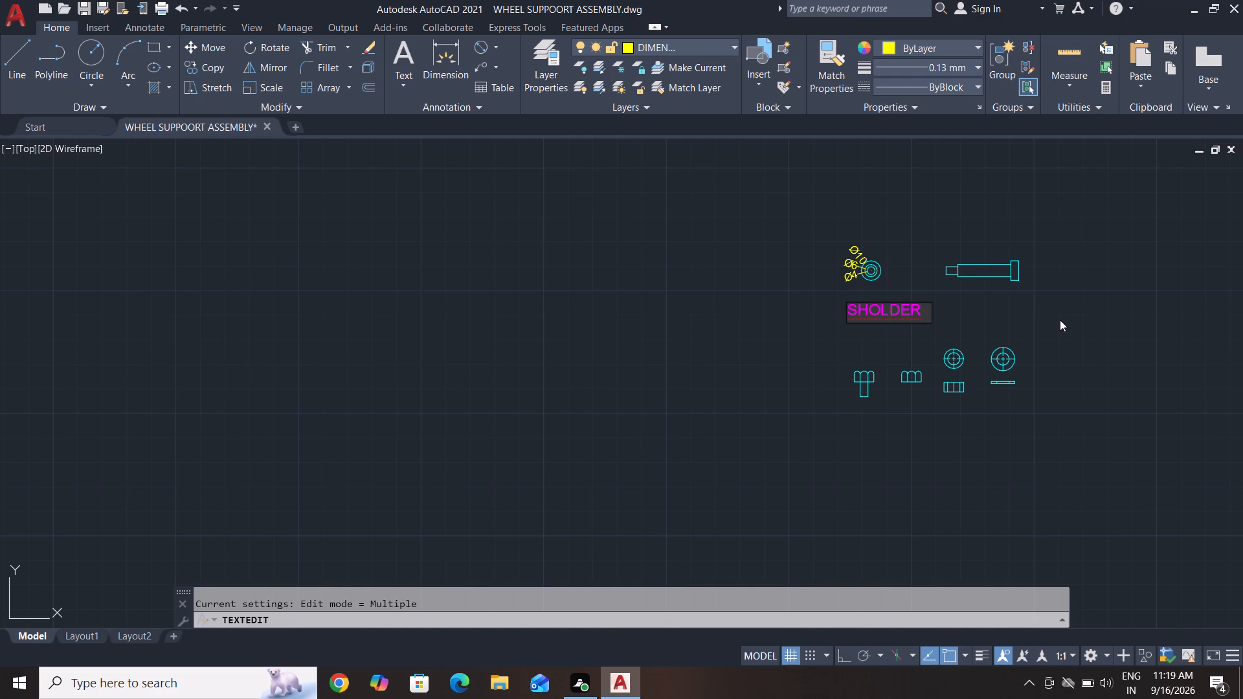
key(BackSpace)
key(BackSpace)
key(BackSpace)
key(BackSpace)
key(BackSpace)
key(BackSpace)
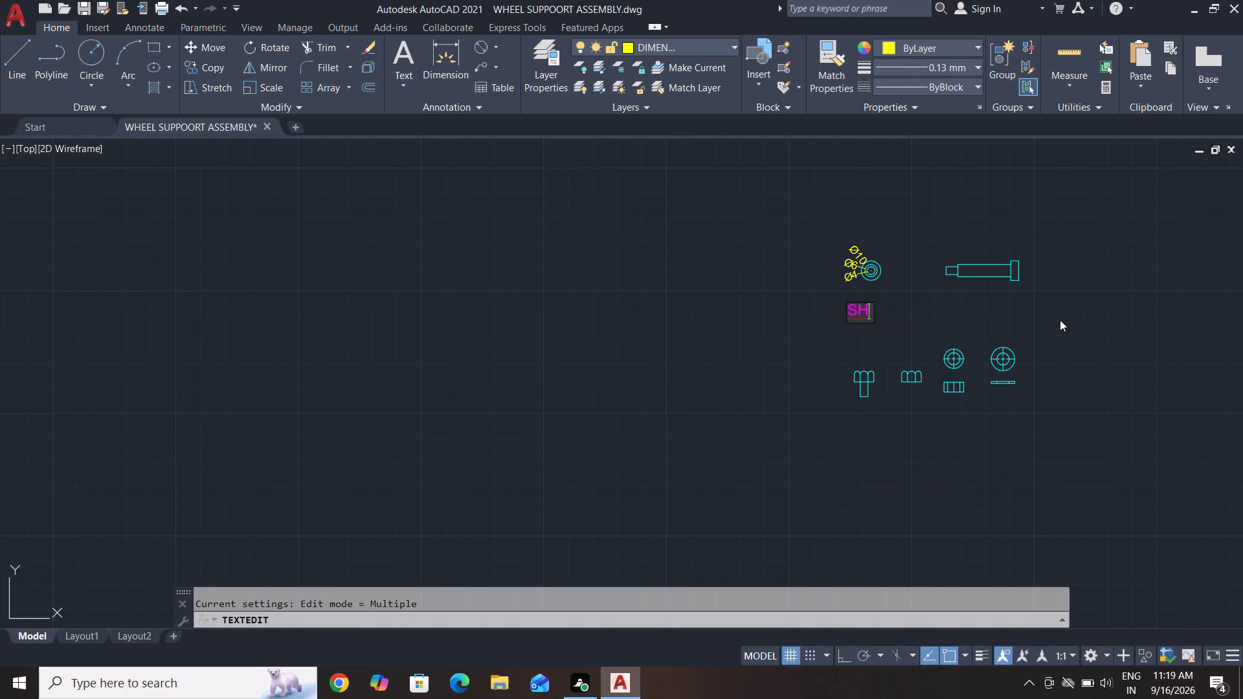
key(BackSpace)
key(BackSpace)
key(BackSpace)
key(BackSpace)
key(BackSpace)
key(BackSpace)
Enter "Shoulder Screw" as the caption text below the stepped shaft views and finish the text edit.
key(s)
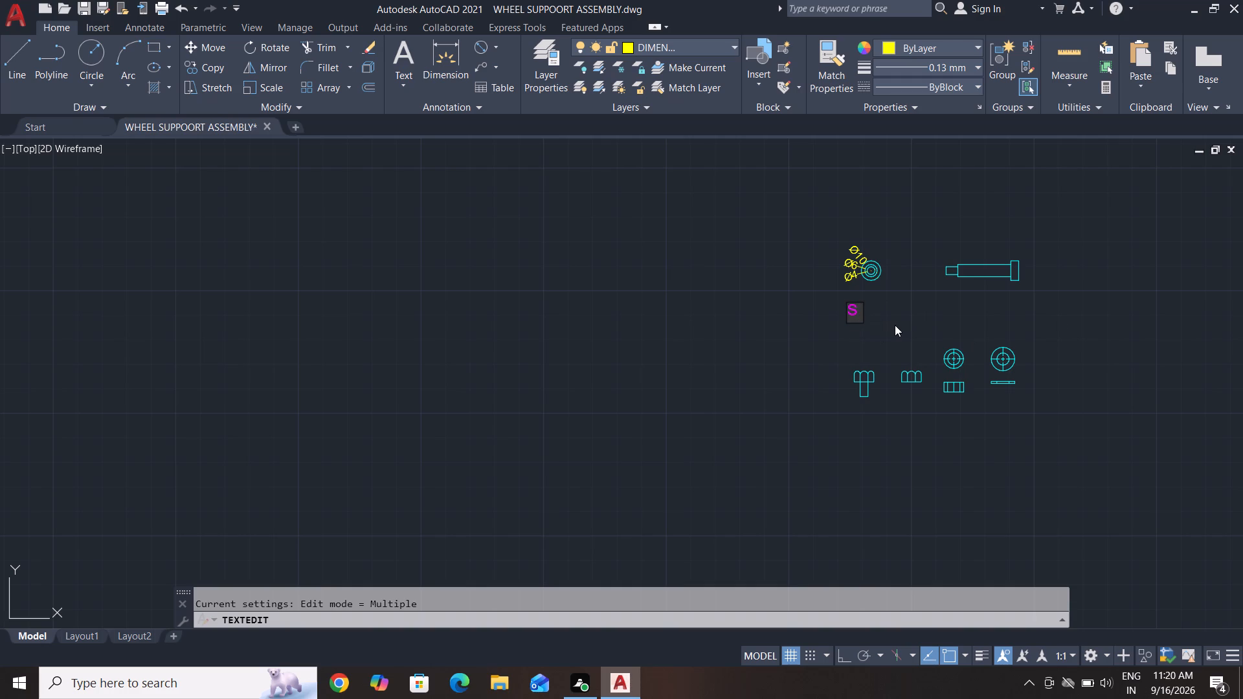
text(ho)
key(u)
text(lder)
key(space)
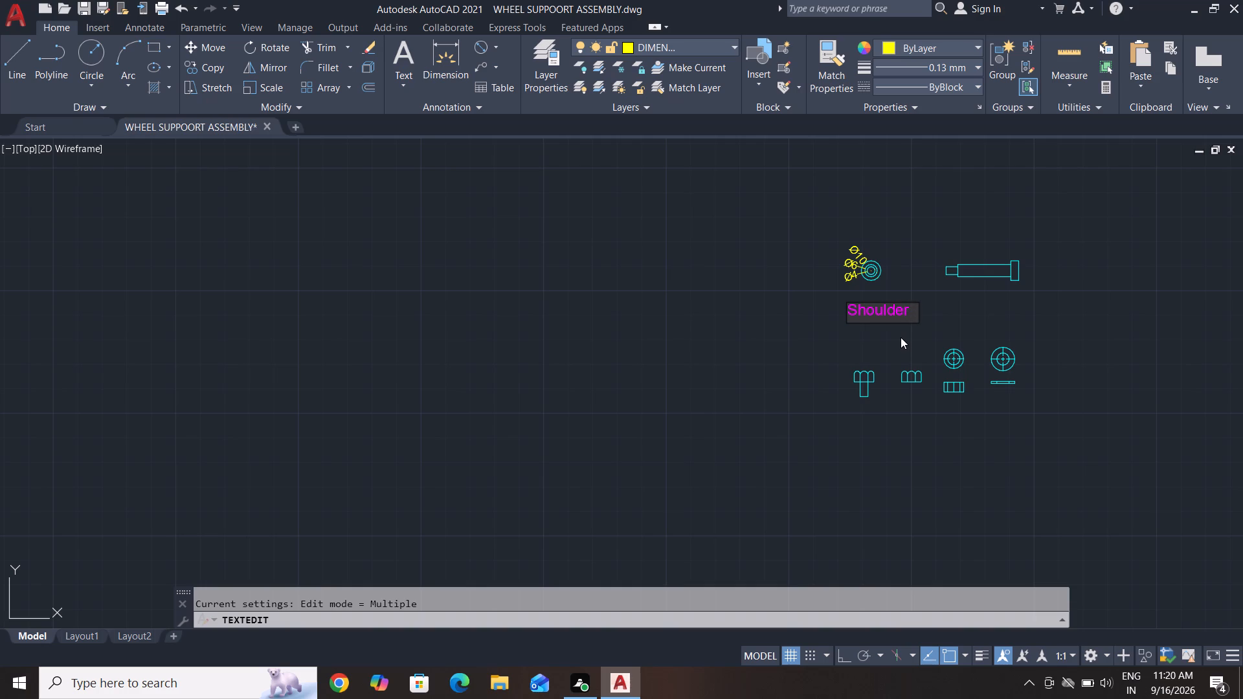
text(sc)
key(BackSpace)
key(BackSpace)
text(SC)
key(BackSpace)
key(c)
key(r)
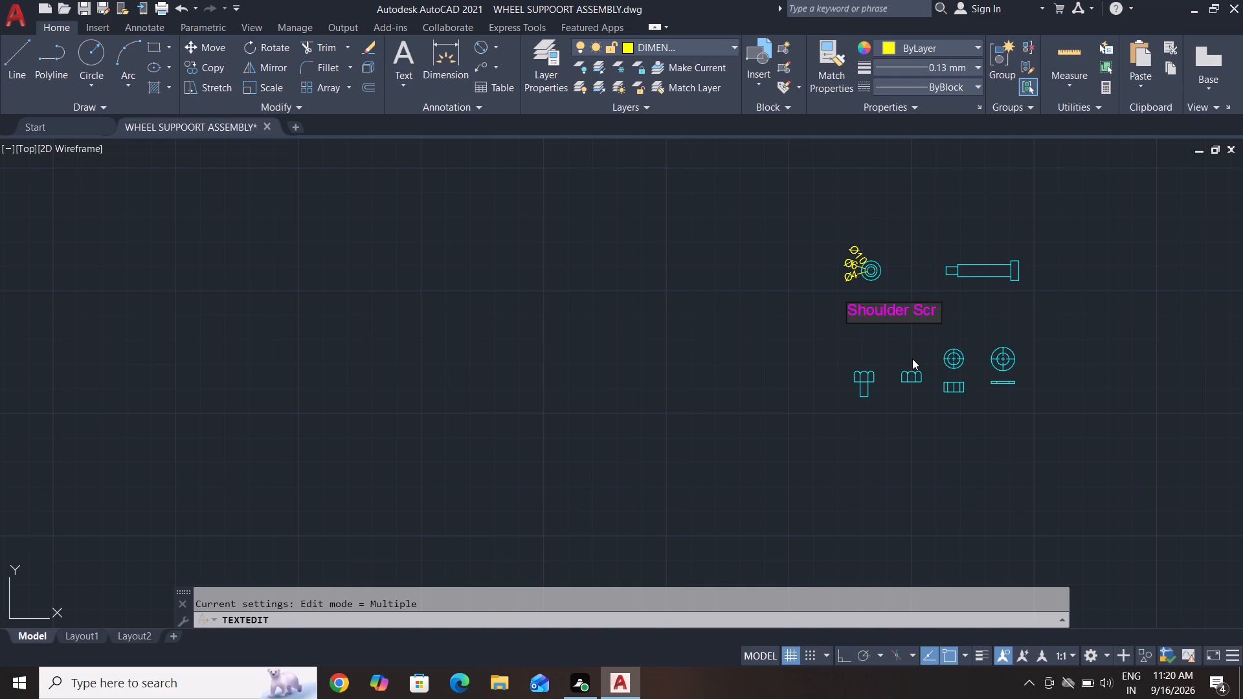
key(e)
key(w)
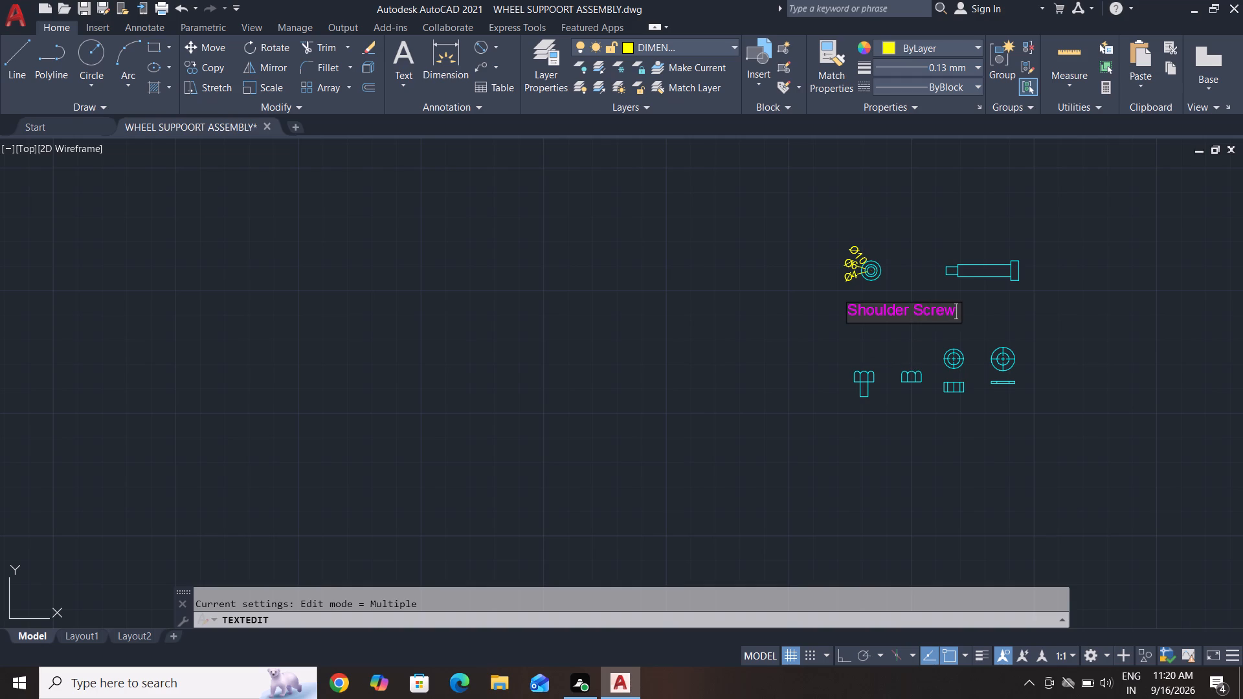
click(899, 343)
key(Escape)
key(Escape)
key(Escape)
key(Escape)
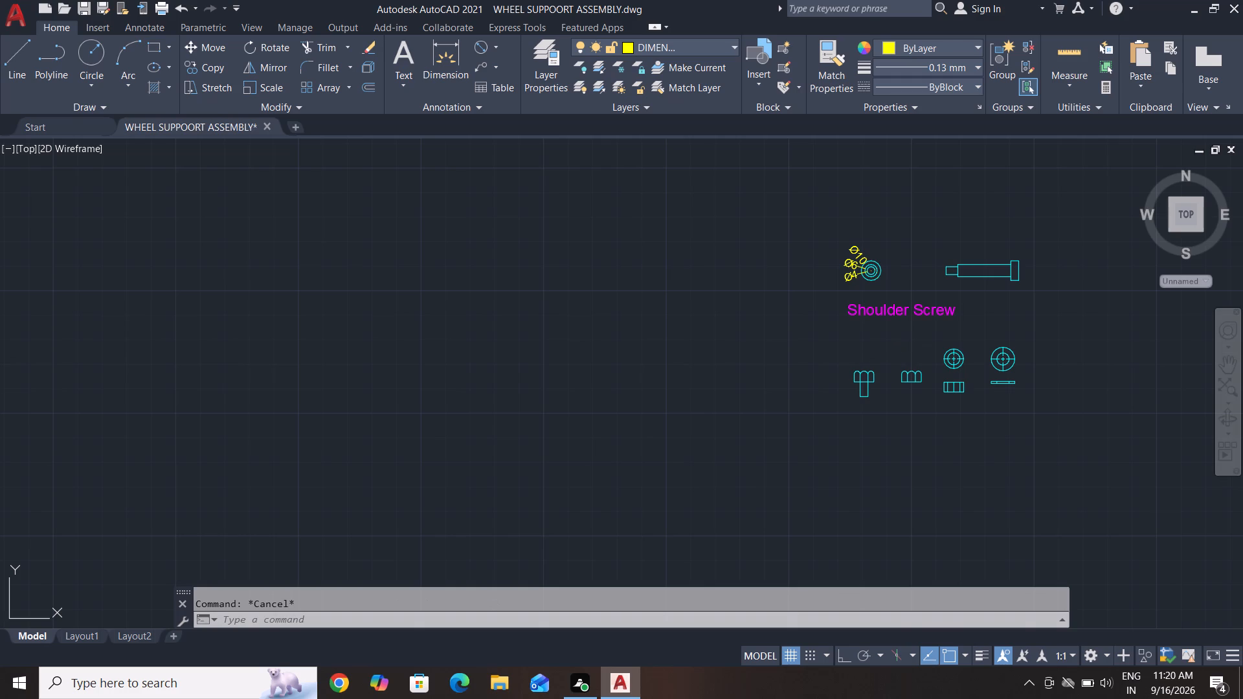
key(Escape)
key(Escape)
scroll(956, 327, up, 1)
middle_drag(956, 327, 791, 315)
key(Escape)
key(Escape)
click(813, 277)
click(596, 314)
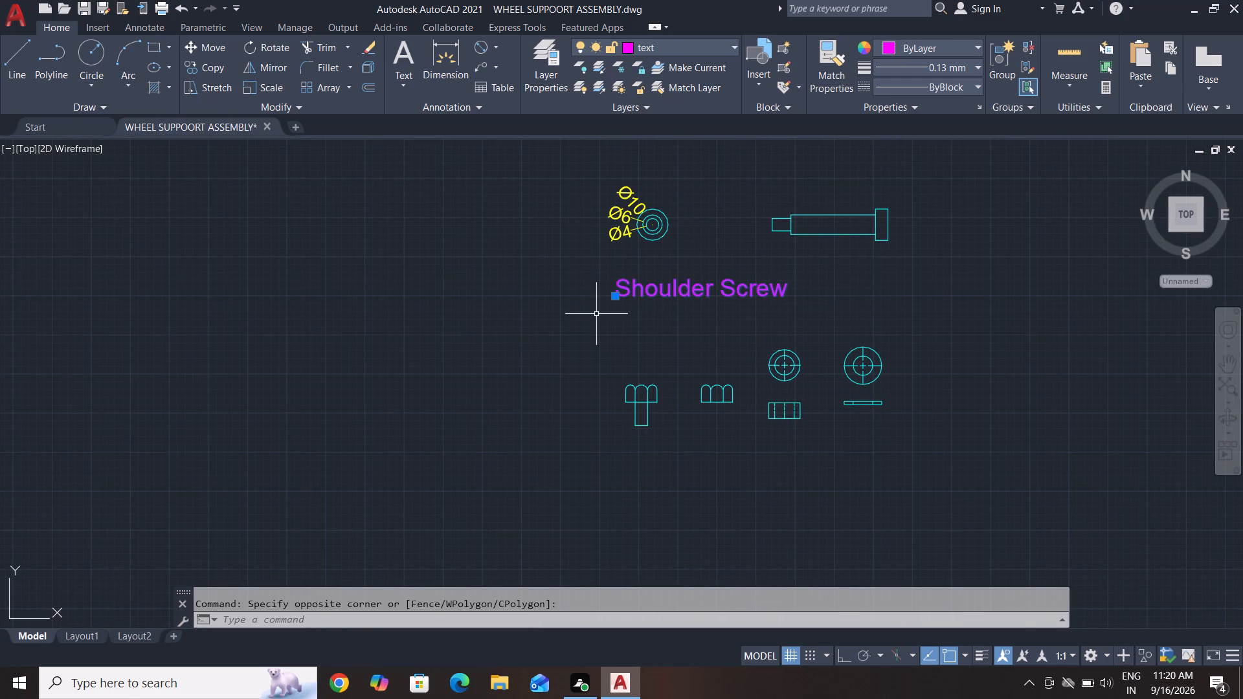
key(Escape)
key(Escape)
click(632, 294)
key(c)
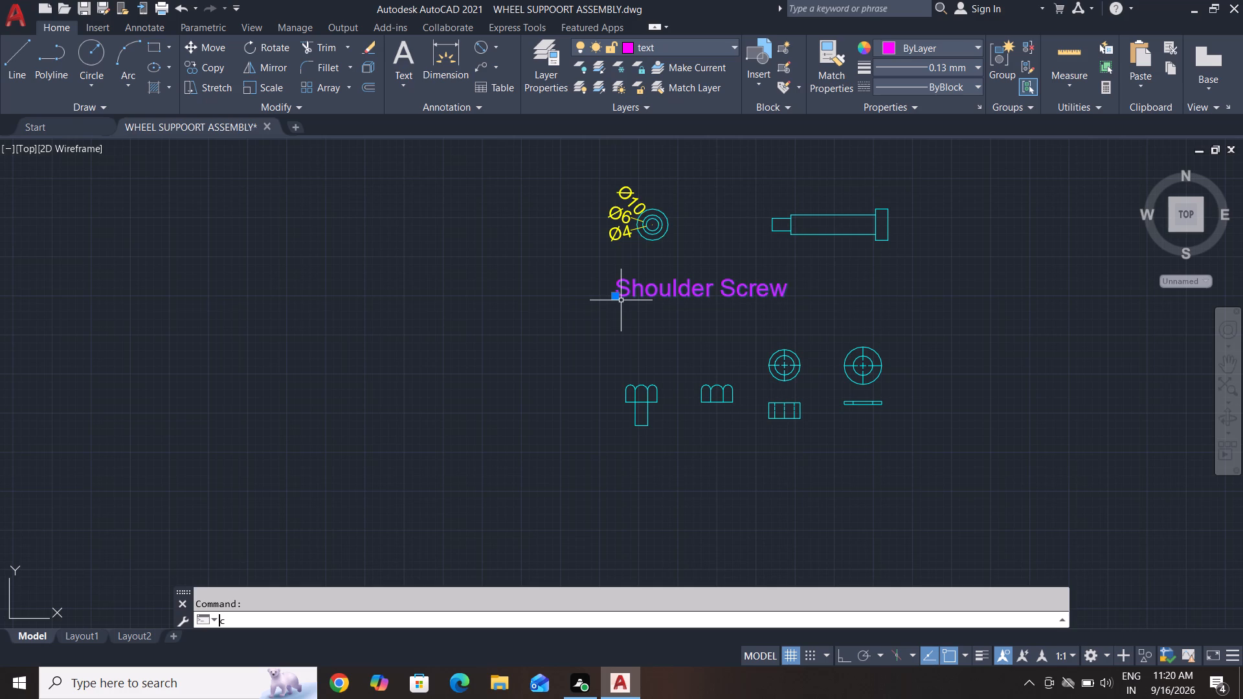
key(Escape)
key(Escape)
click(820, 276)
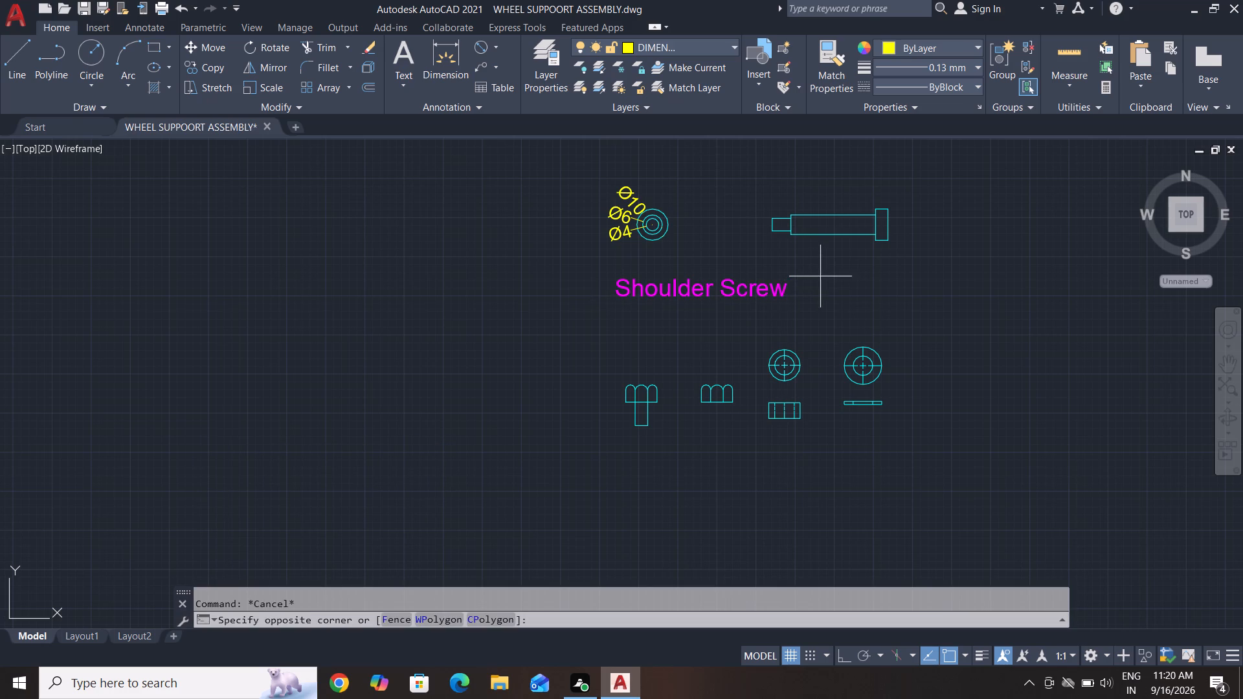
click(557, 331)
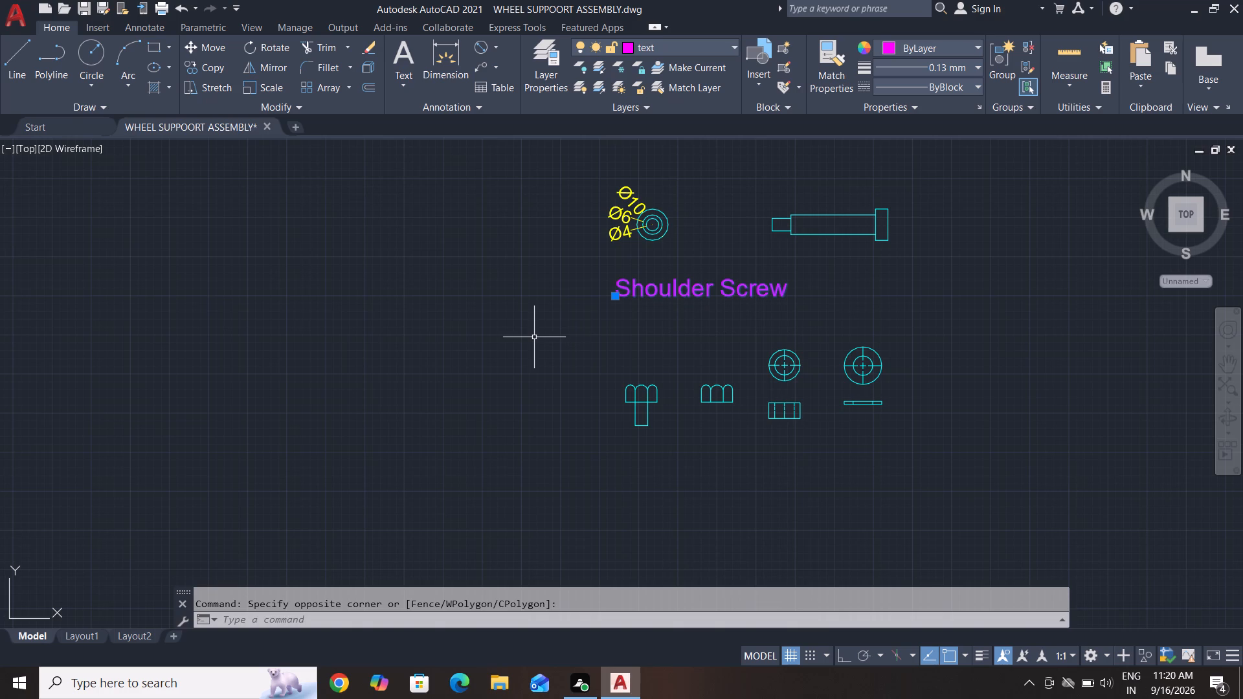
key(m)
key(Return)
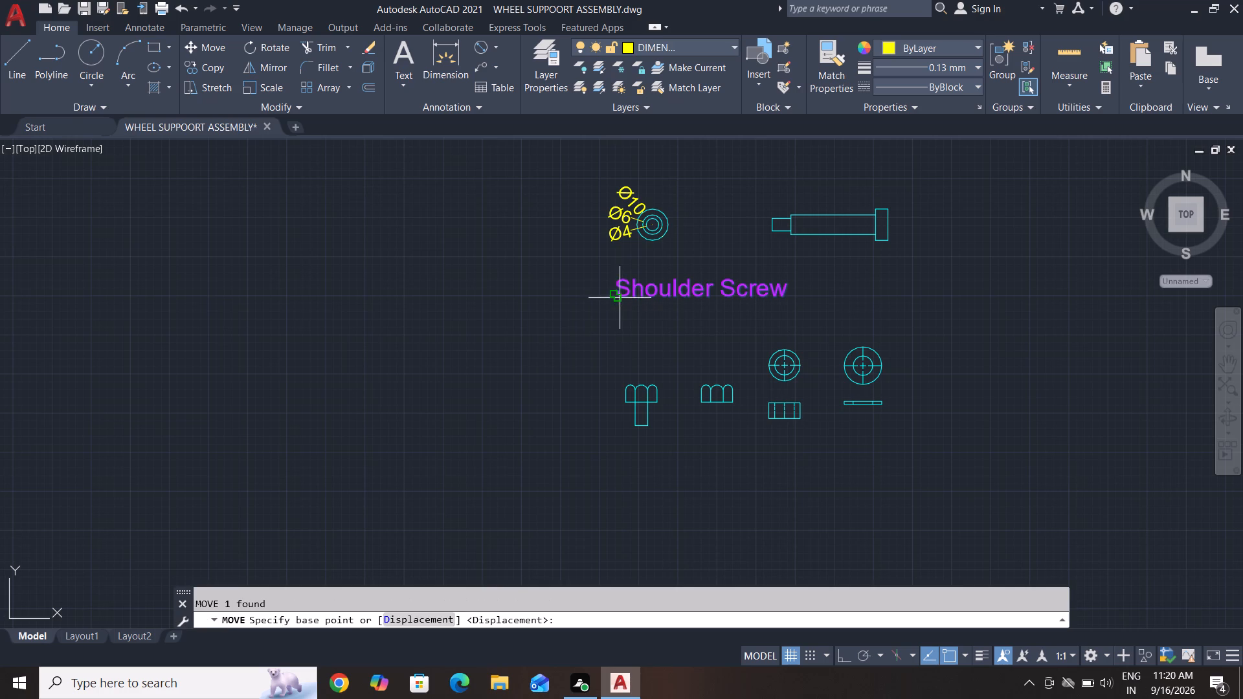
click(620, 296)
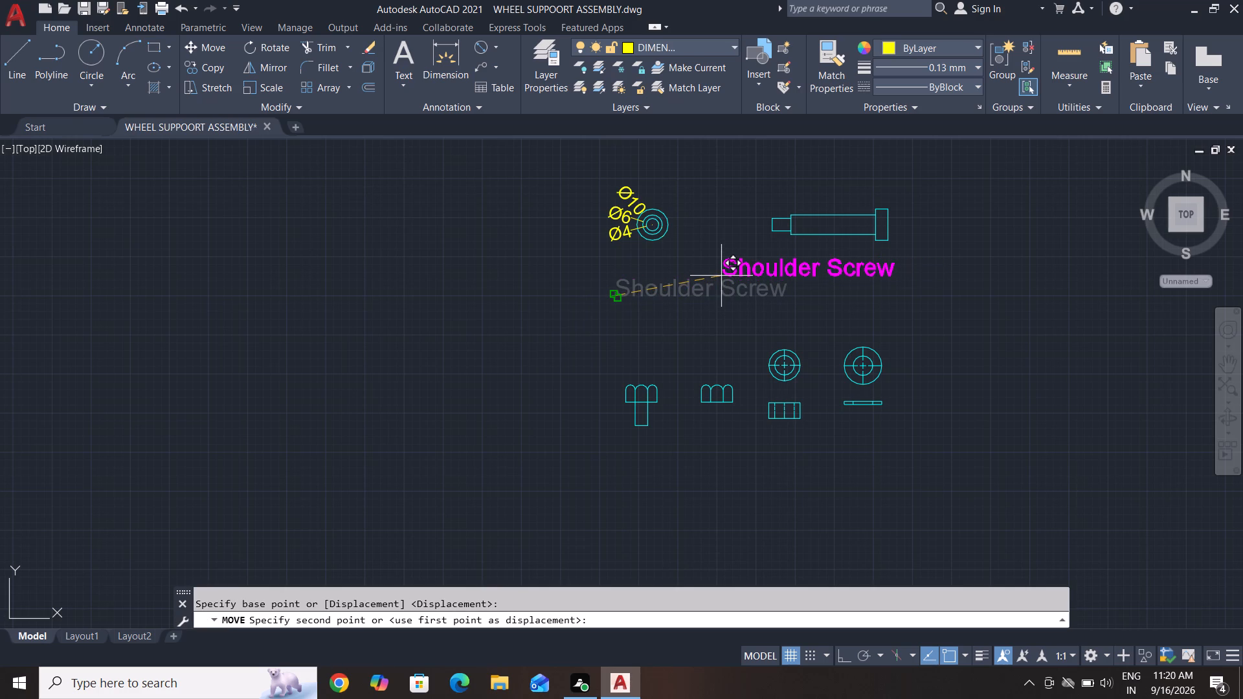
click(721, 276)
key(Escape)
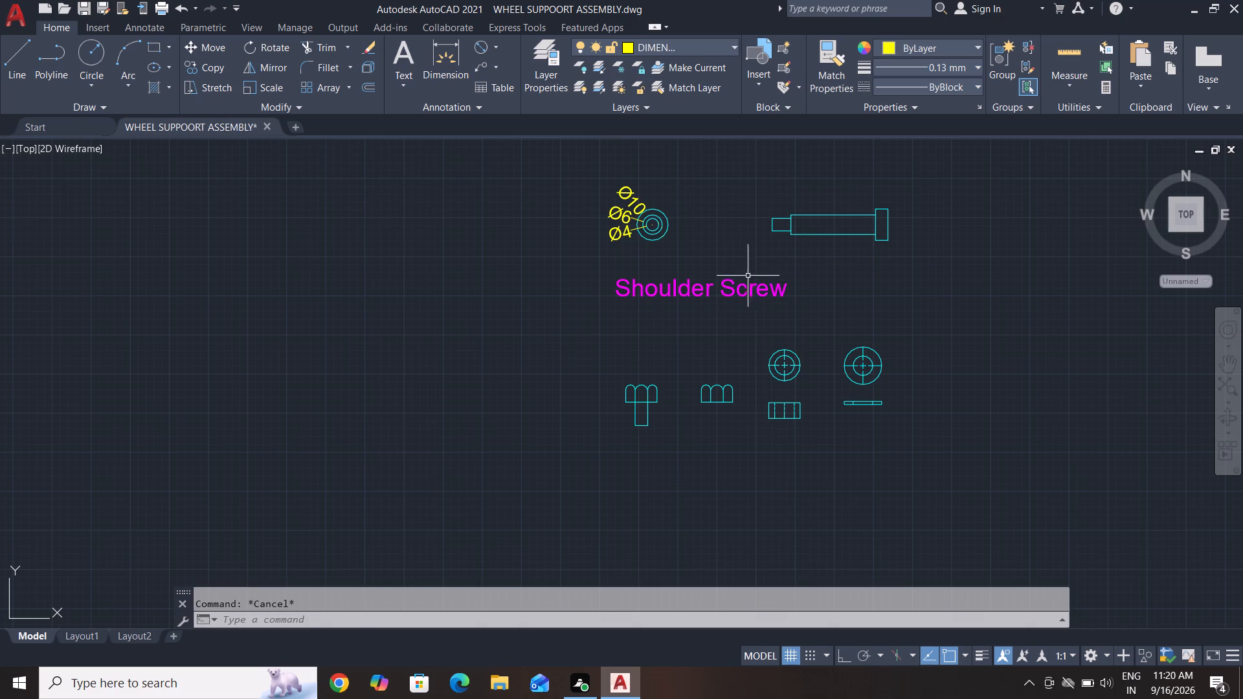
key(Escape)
Move the "Shoulder Screw" caption from below the end view to just below the shoulder screw's side view.
click(807, 271)
click(562, 330)
key(m)
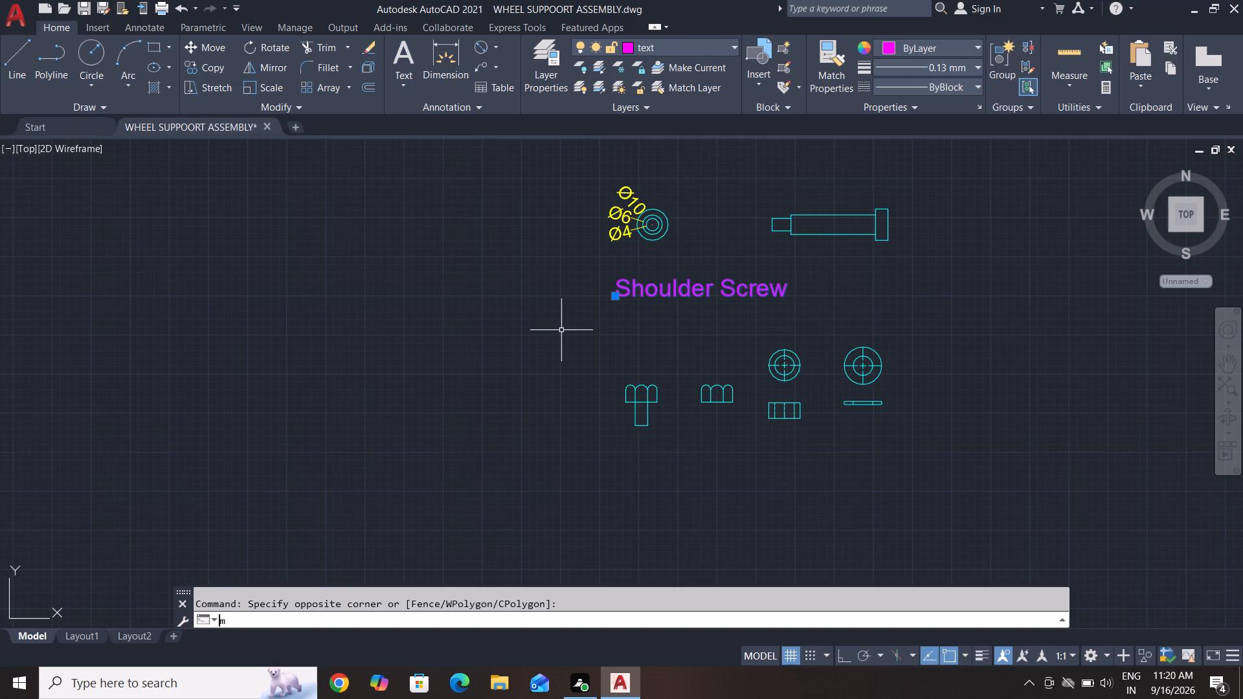
key(Return)
click(619, 296)
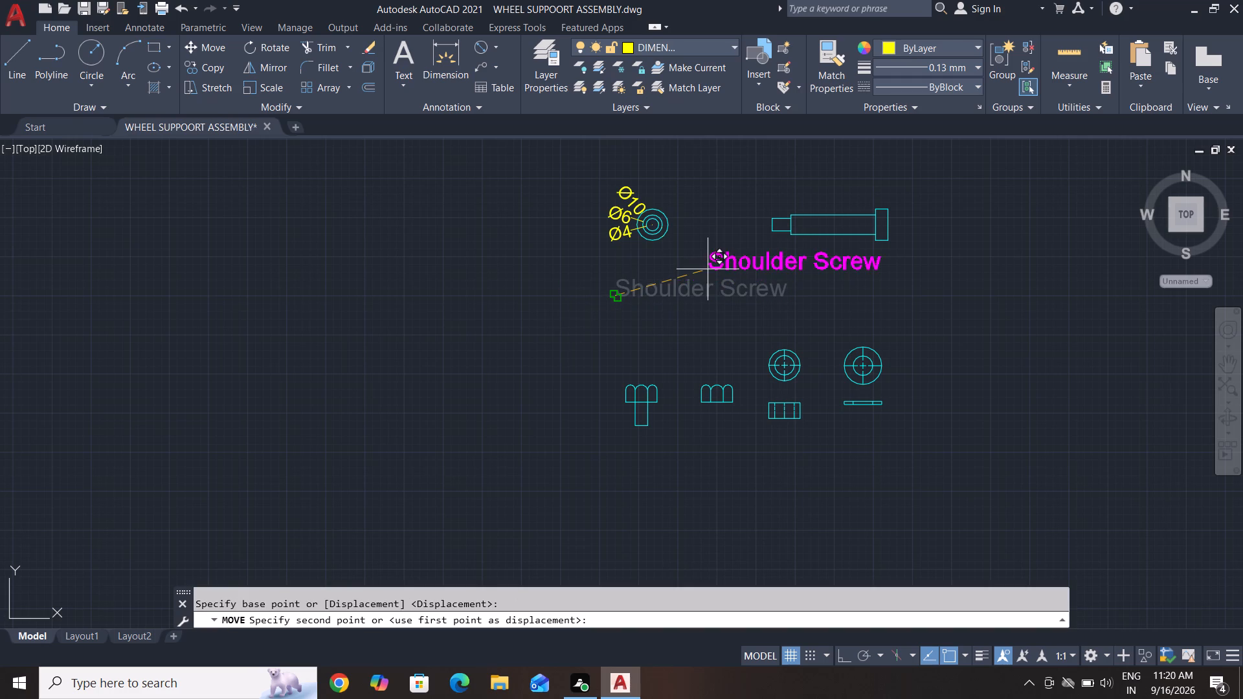
click(722, 285)
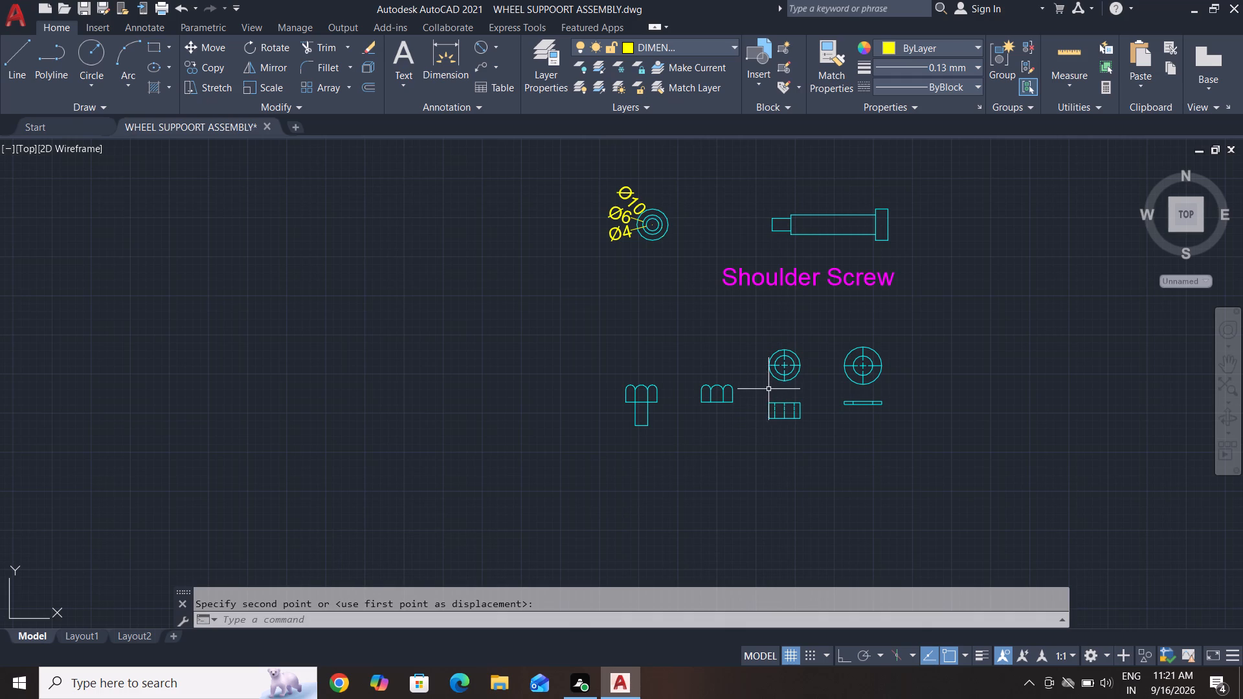
key(Escape)
key(Escape)
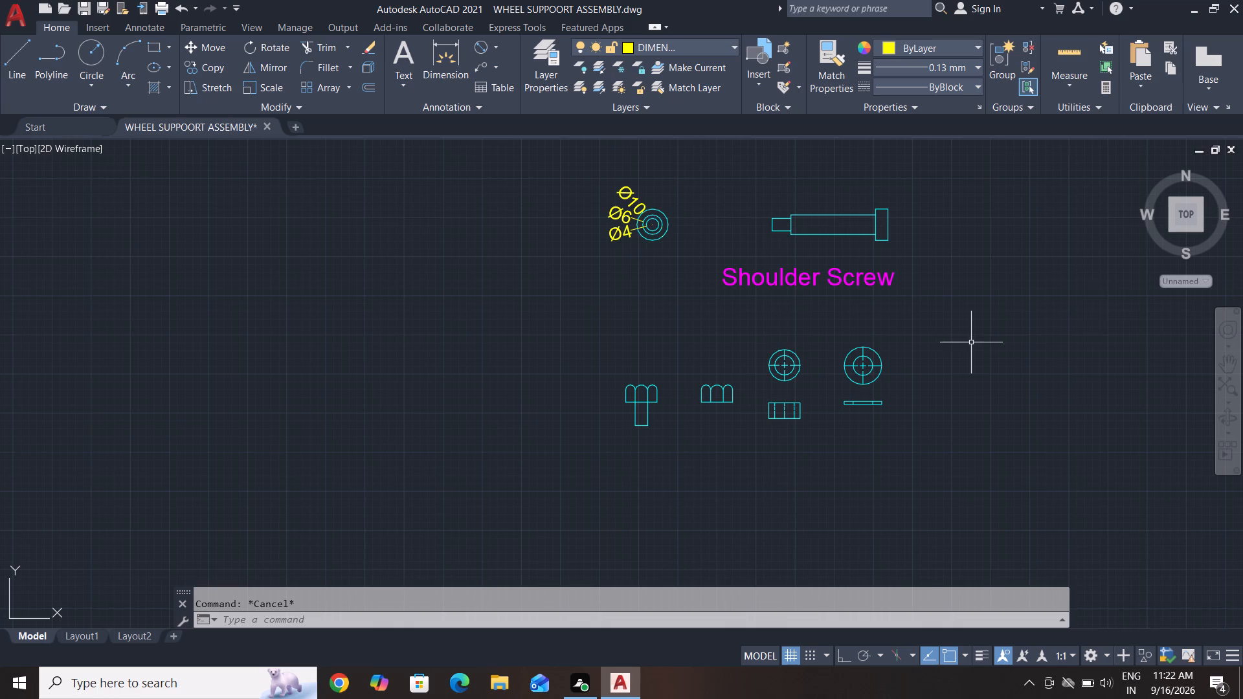
key(Escape)
key(Escape)
key(Escape)
key(Escape)
key(Escape)
key(Escape)
Scale the "Shoulder Screw" caption down slightly about its lower-left insertion point.
click(910, 267)
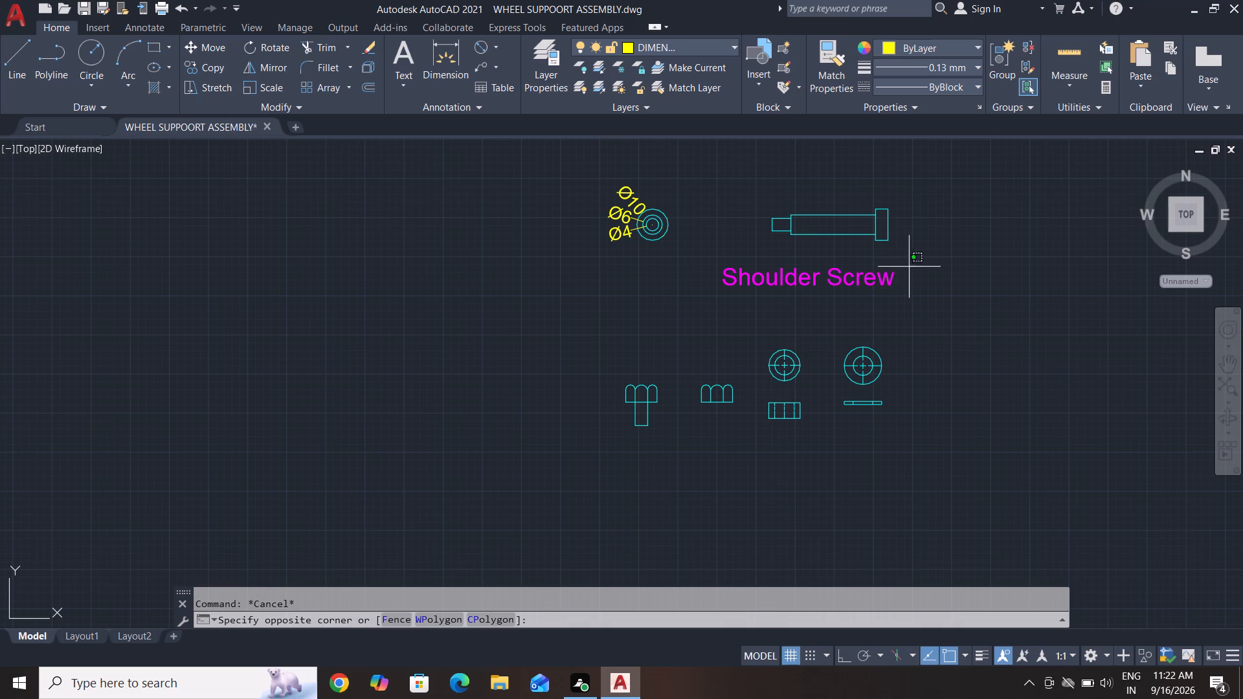
click(682, 300)
text(sc)
key(Return)
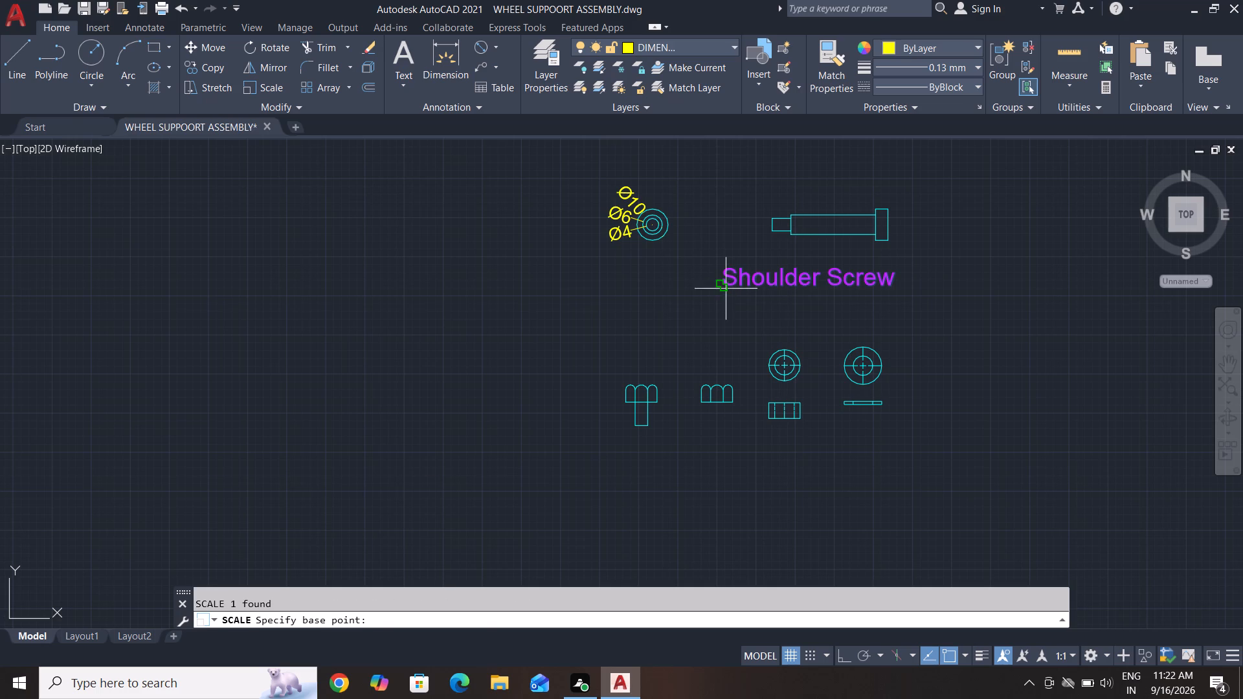
click(726, 292)
click(793, 282)
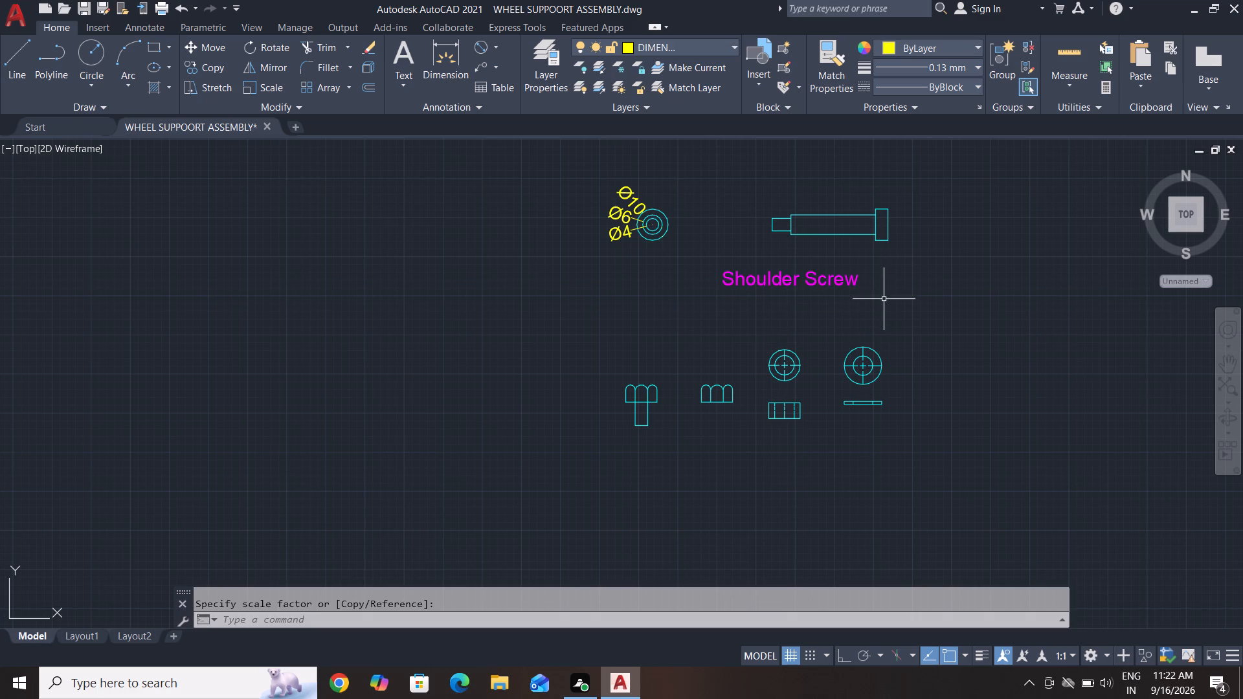
key(Escape)
key(Escape)
Add a horizontal linear dimension for the width of the shoulder screw's head, placed above the side view.
middle_drag(892, 269, 730, 324)
key(Escape)
key(Escape)
key(Escape)
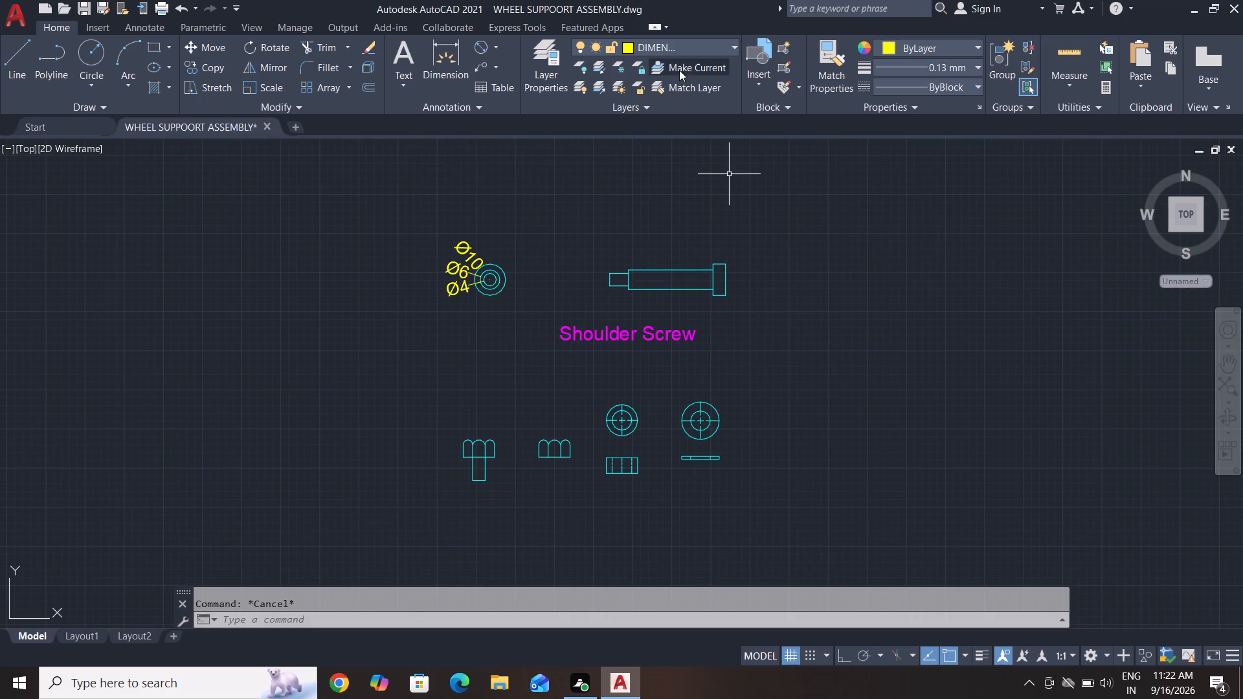
click(493, 45)
click(513, 74)
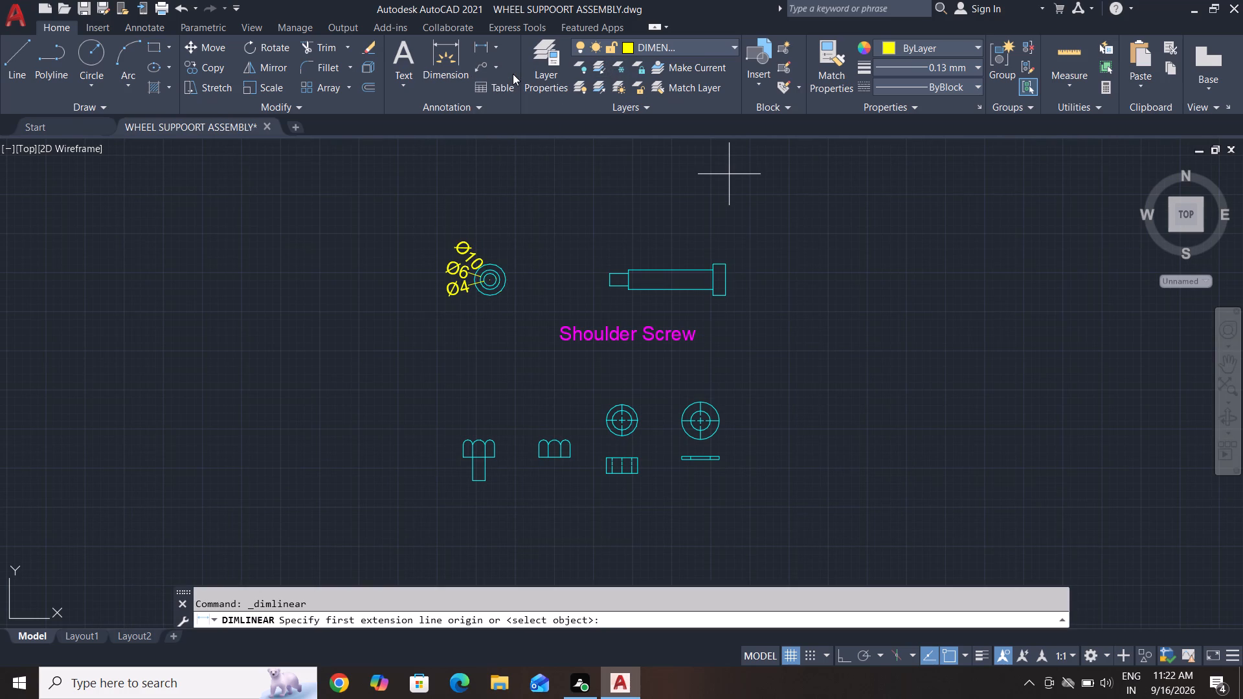
click(478, 40)
scroll(857, 325, up, 3)
middle_drag(750, 243, 971, 433)
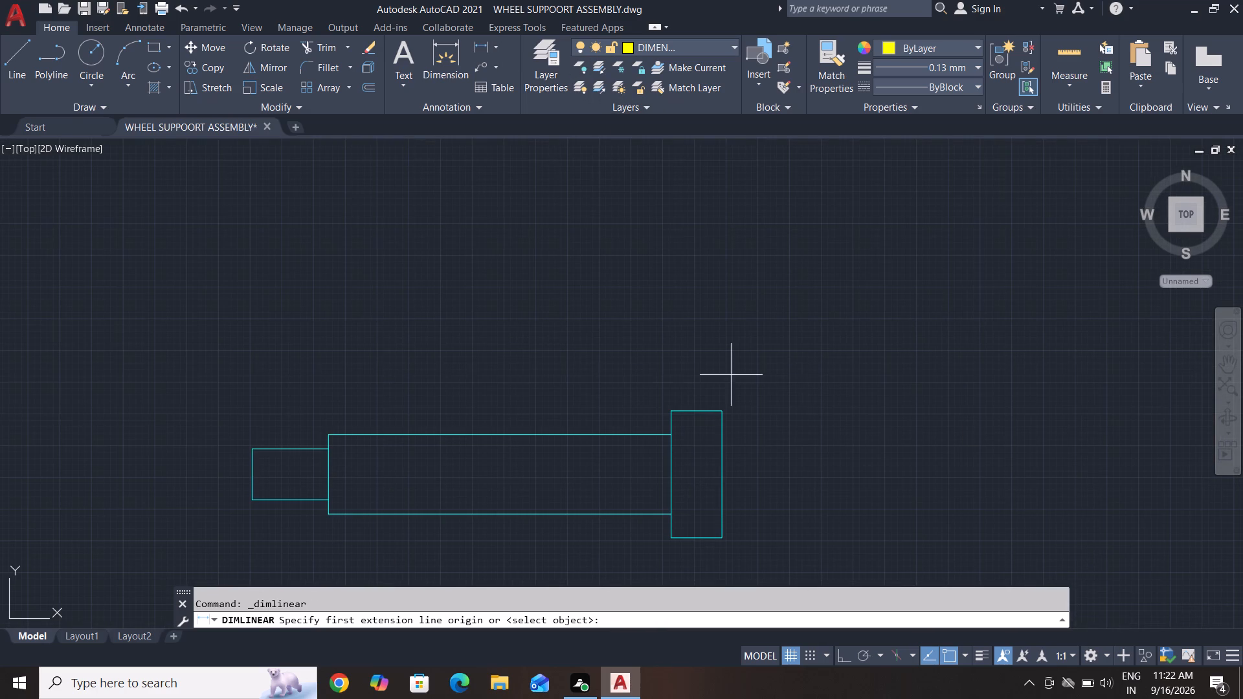
click(667, 410)
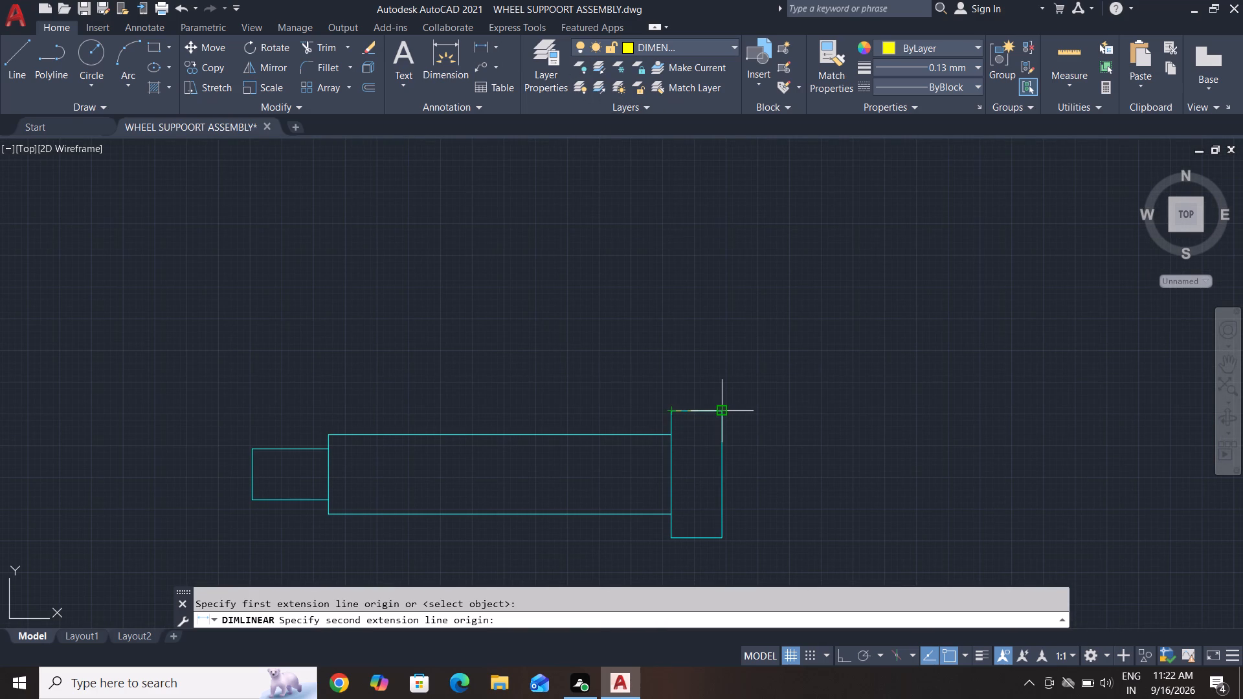
click(722, 412)
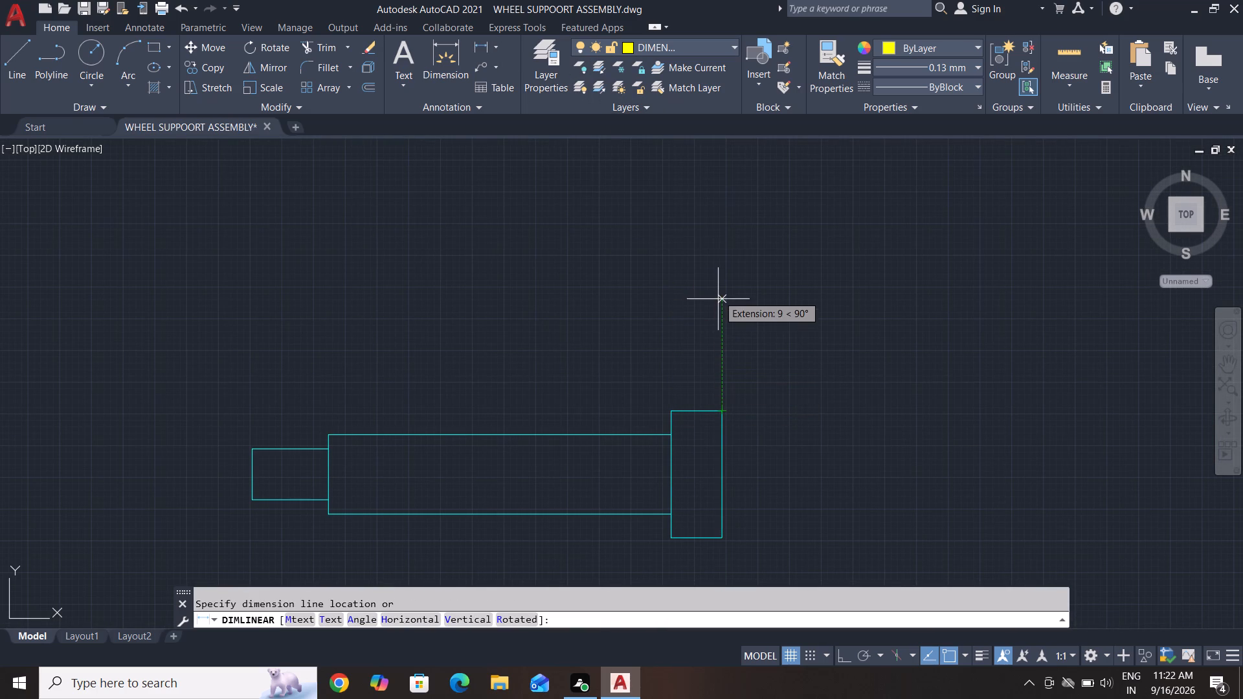
click(717, 288)
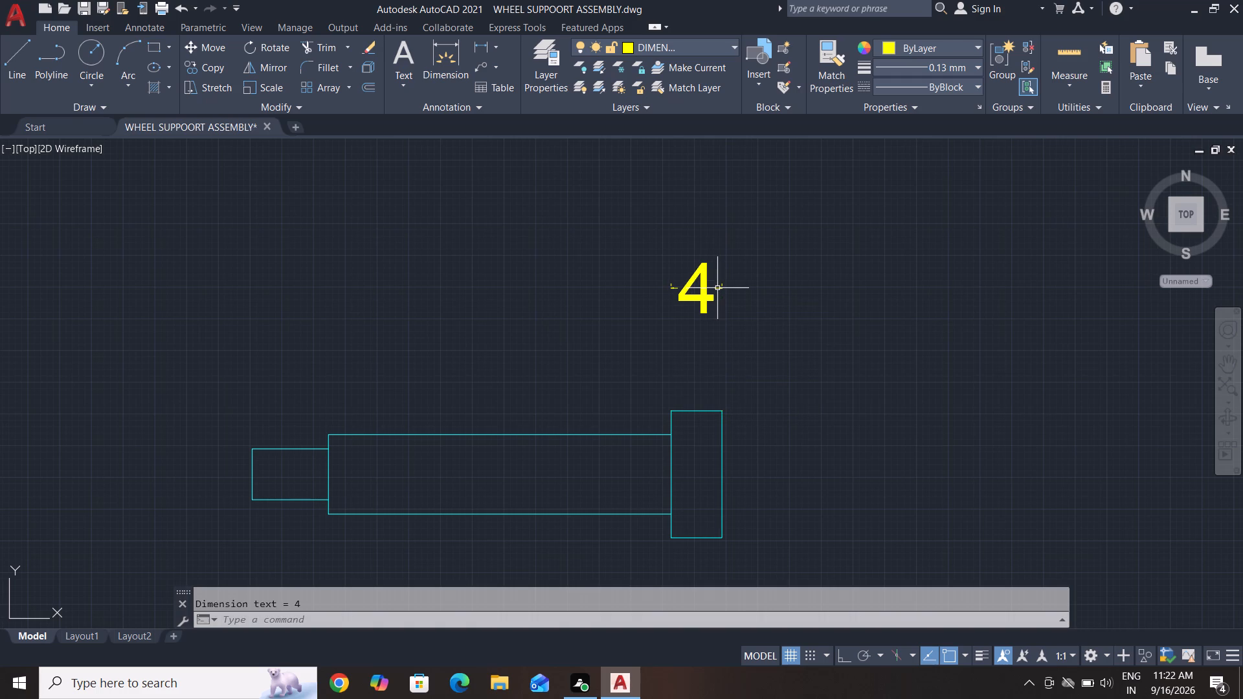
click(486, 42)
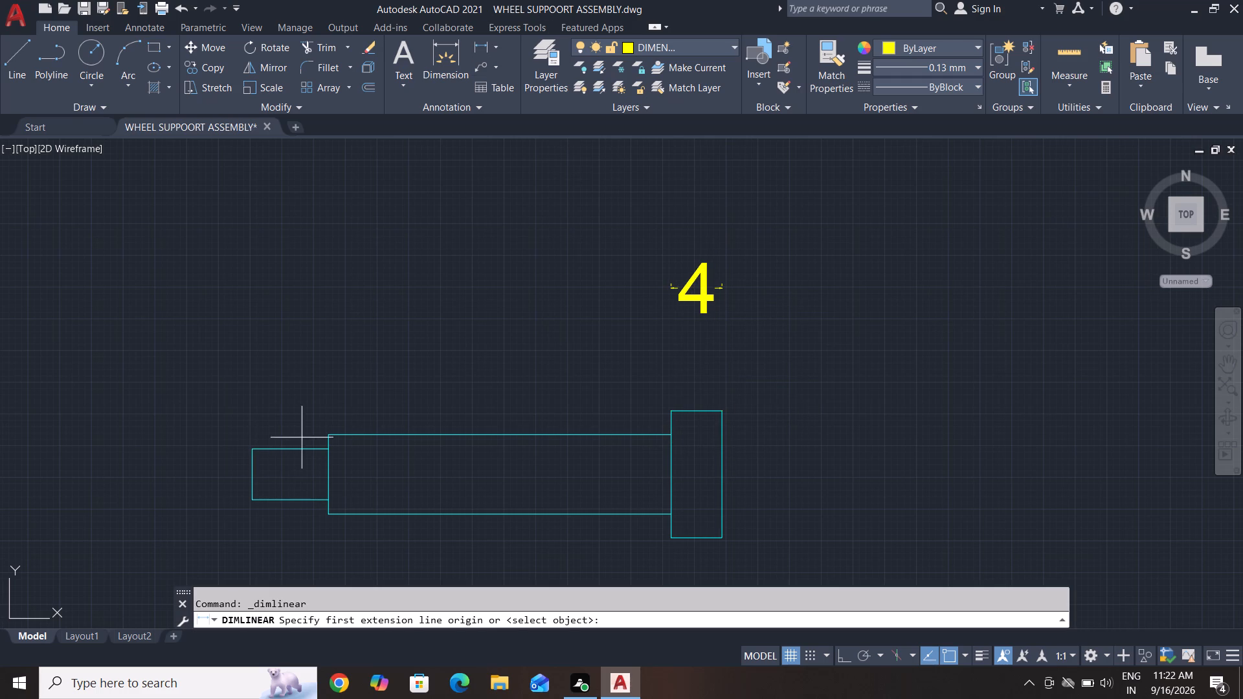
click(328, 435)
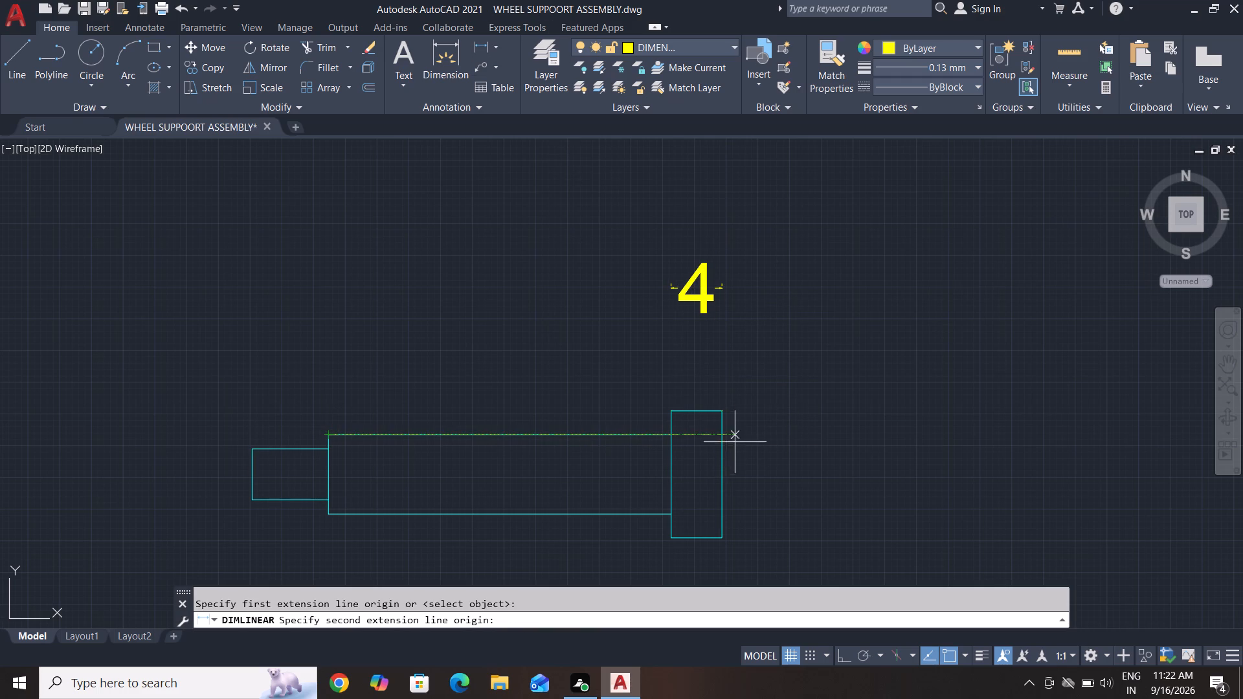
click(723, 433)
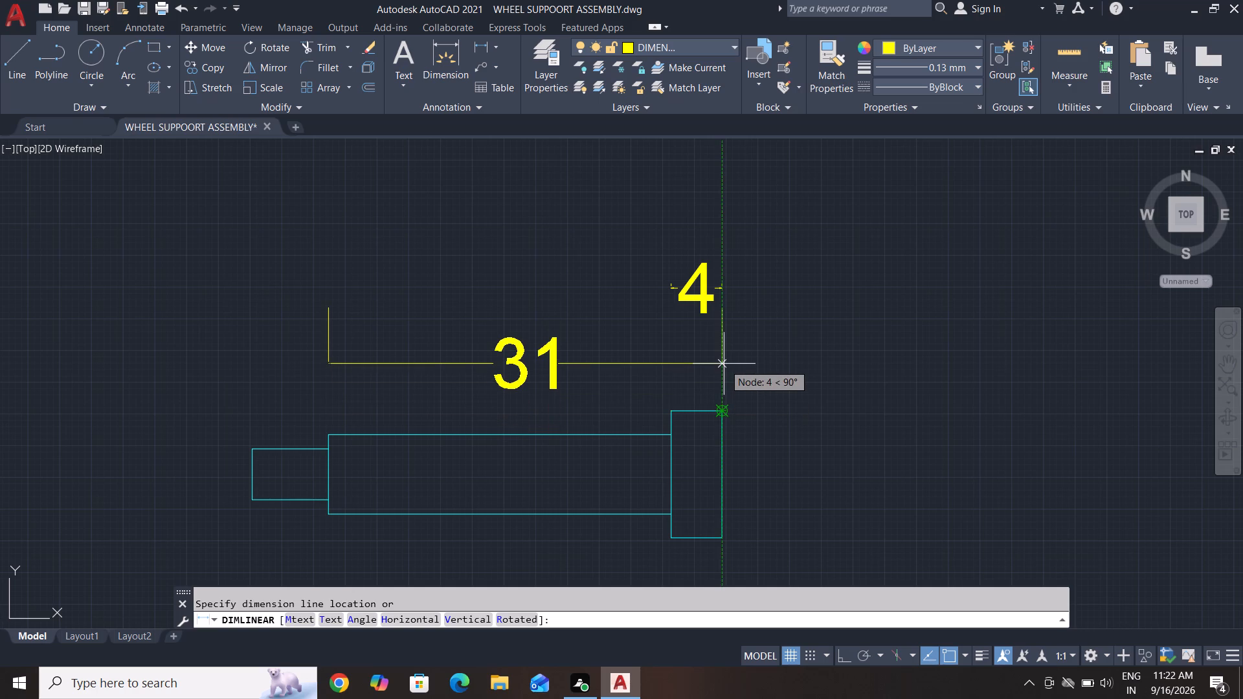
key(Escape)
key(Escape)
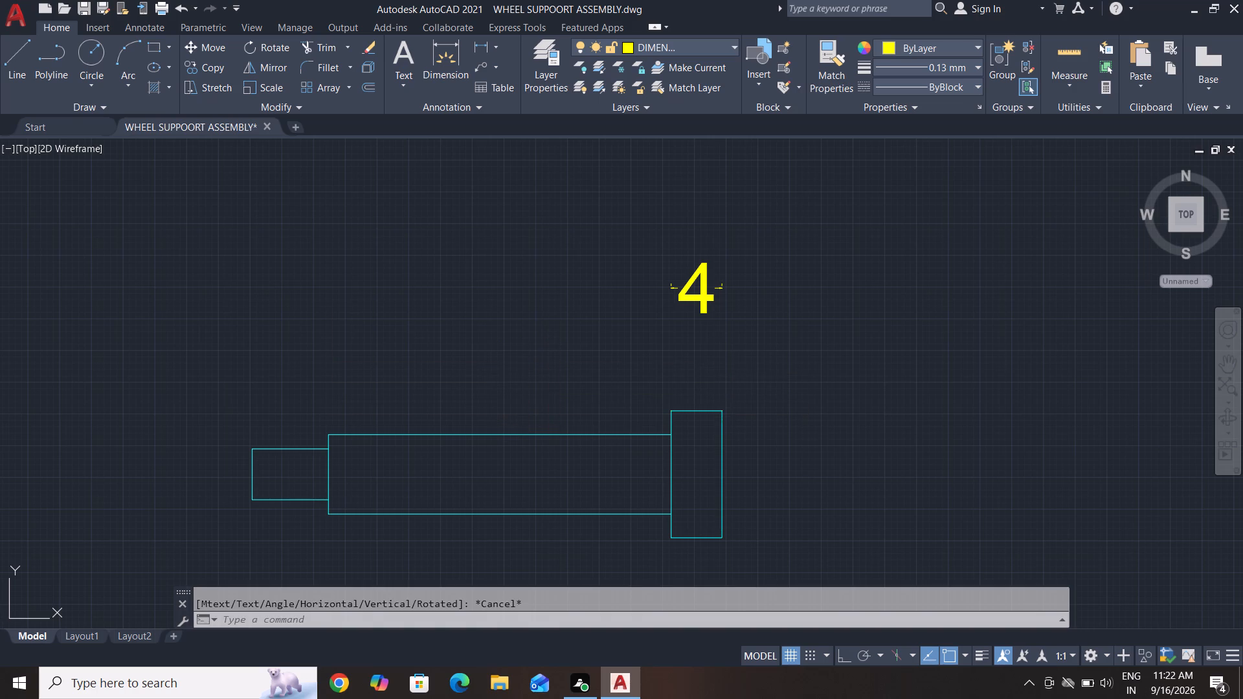
With Ortho on, add a horizontal linear dimension for the shoulder screw's overall length, from the thin end to the head's outer face, above the side view.
click(482, 50)
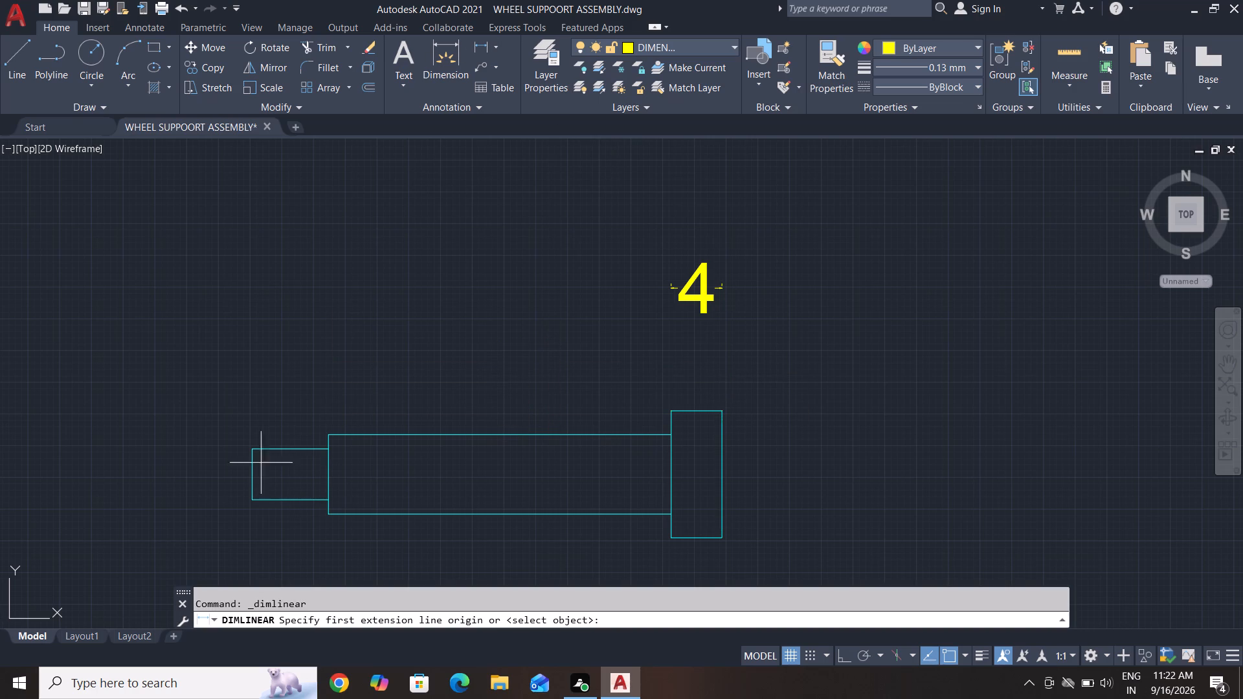
click(254, 448)
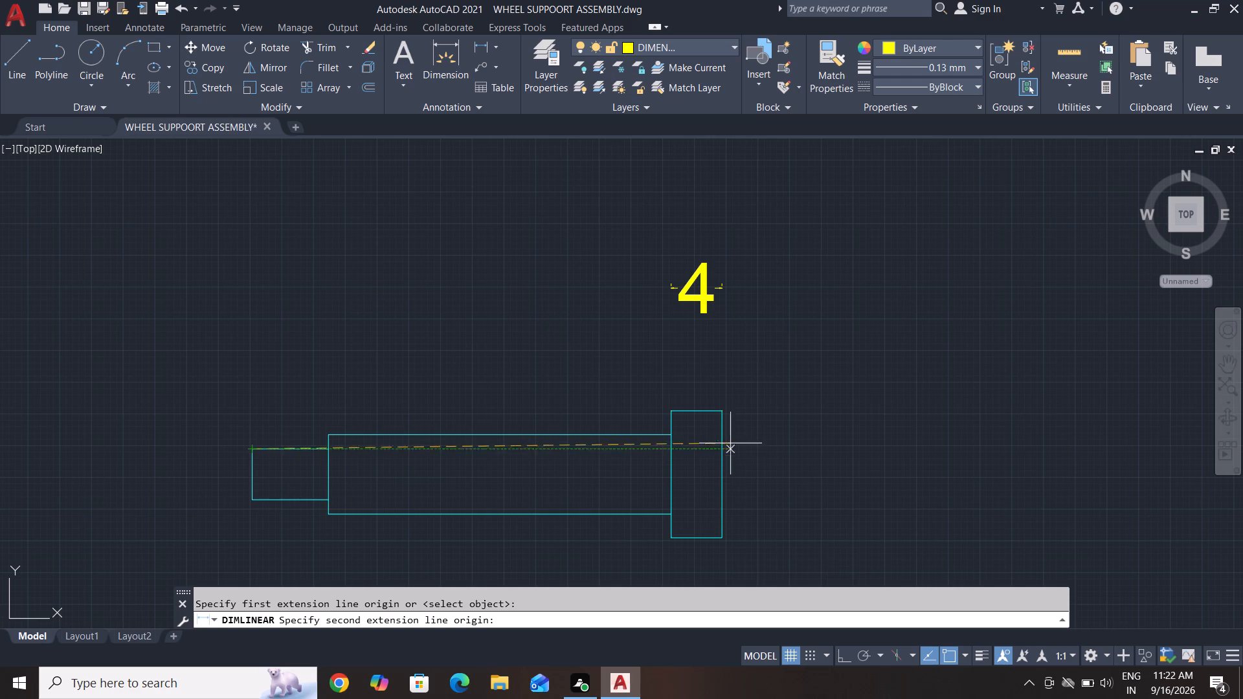
click(838, 659)
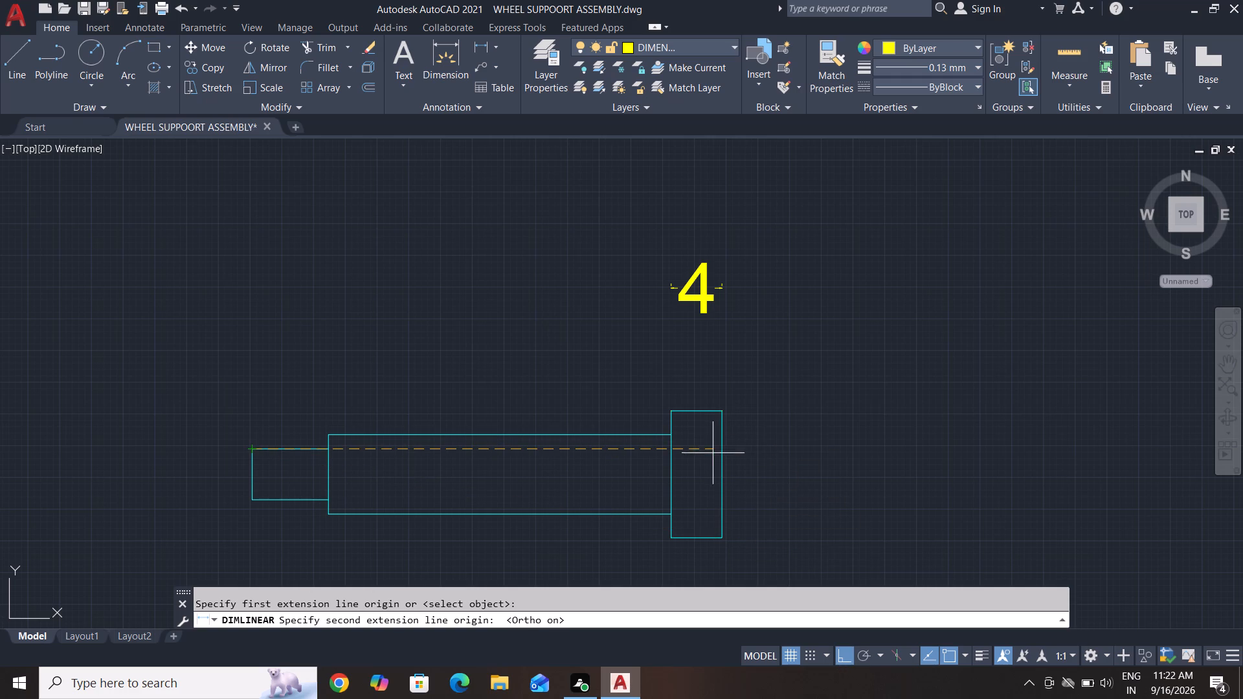
click(722, 450)
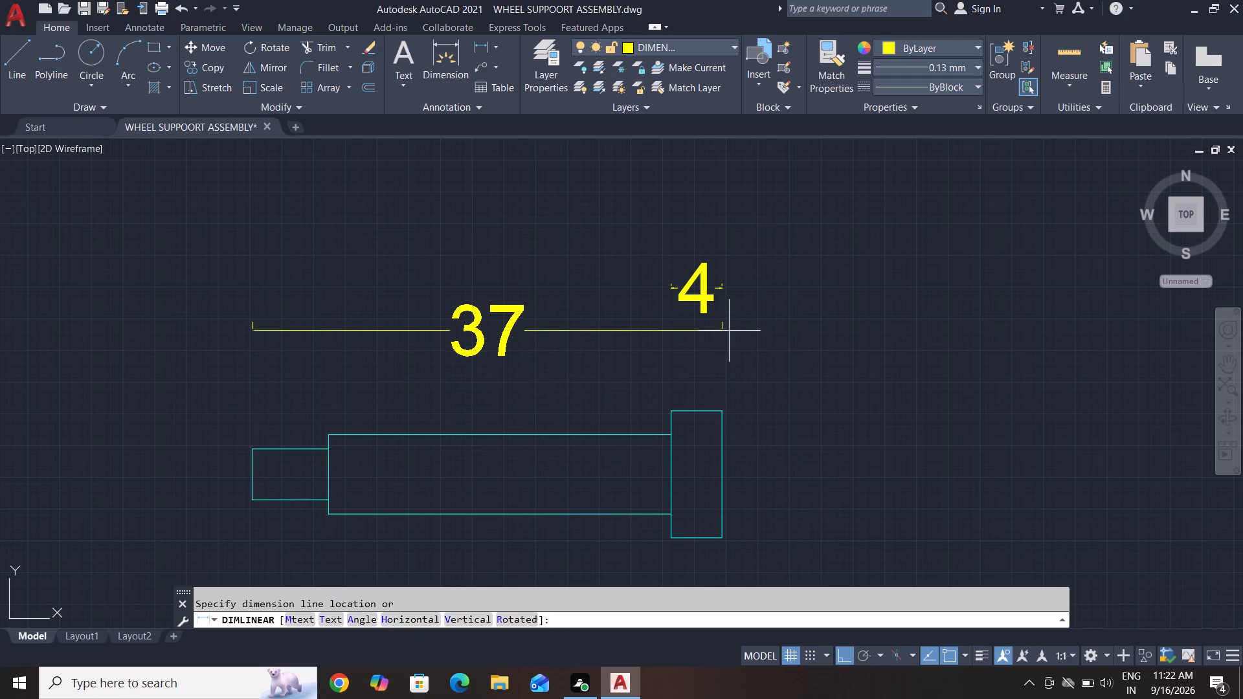
click(719, 329)
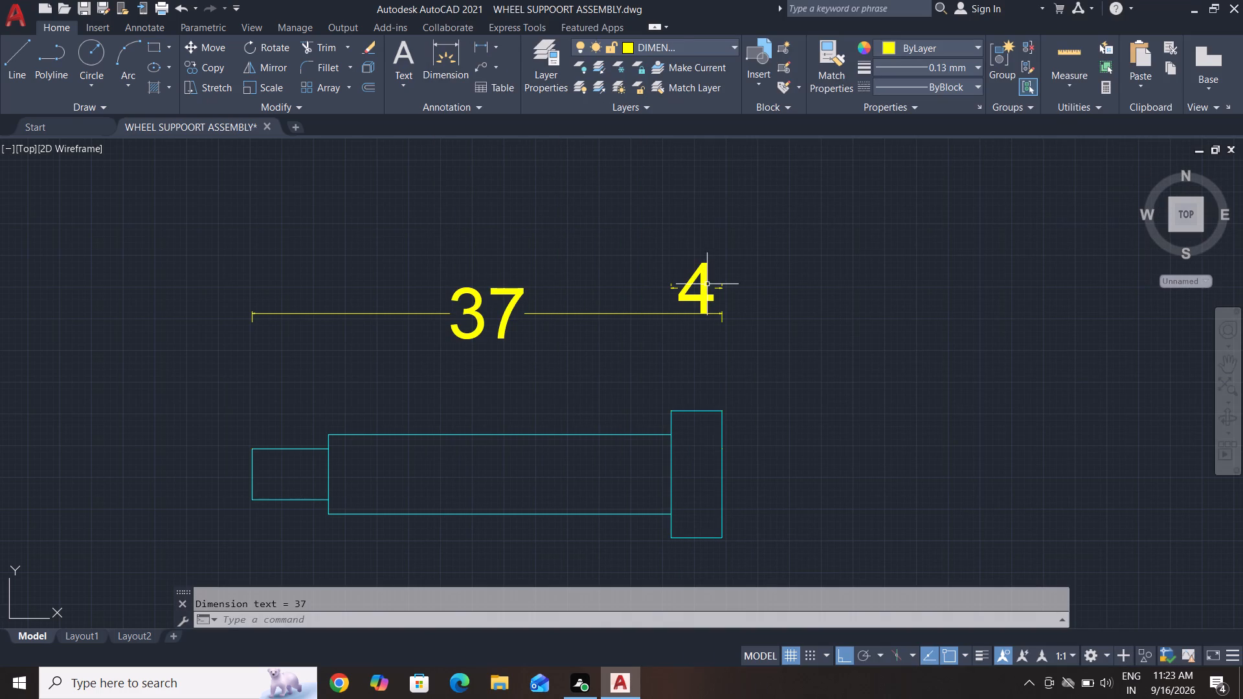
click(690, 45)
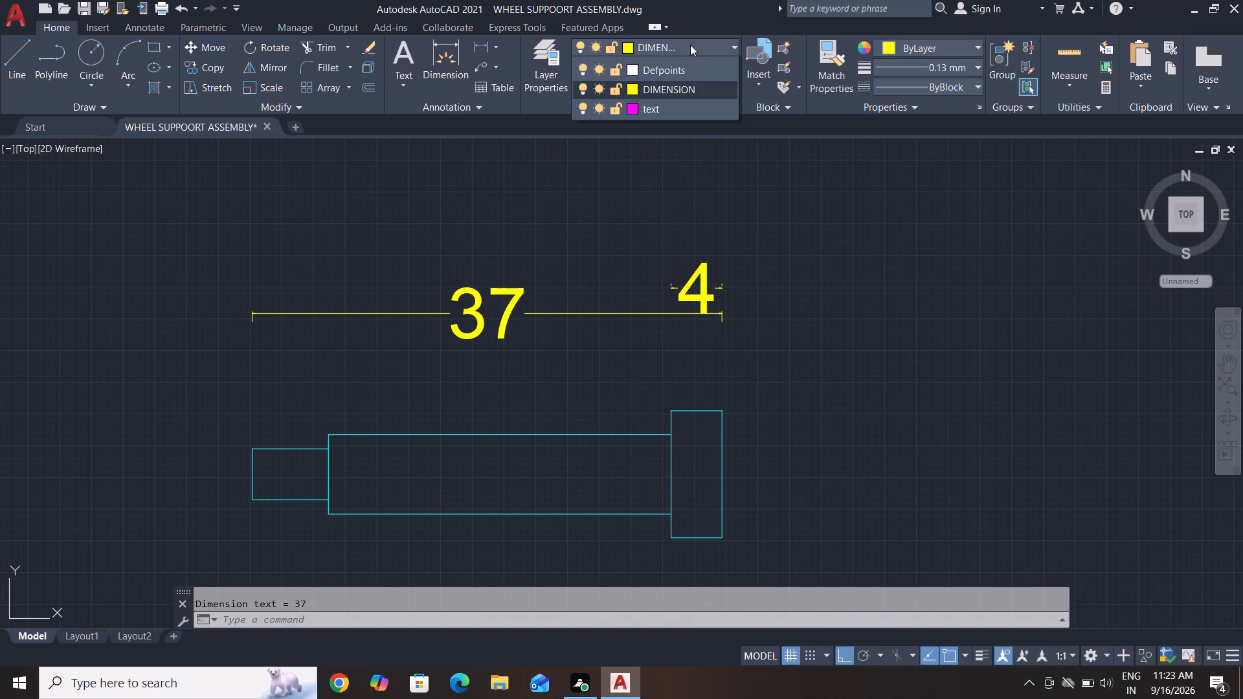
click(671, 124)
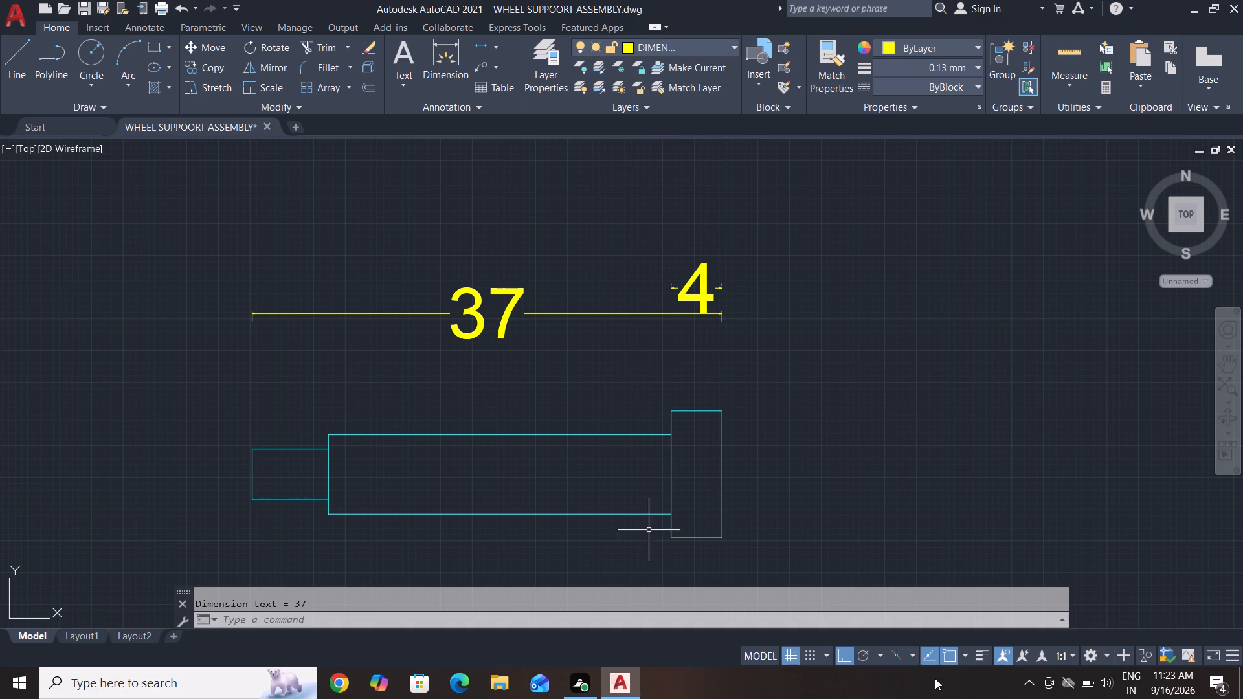
Add a horizontal linear dimension for the shoulder screw's thick shank between the thin end and the head, below the overall length dimension.
click(475, 43)
click(325, 439)
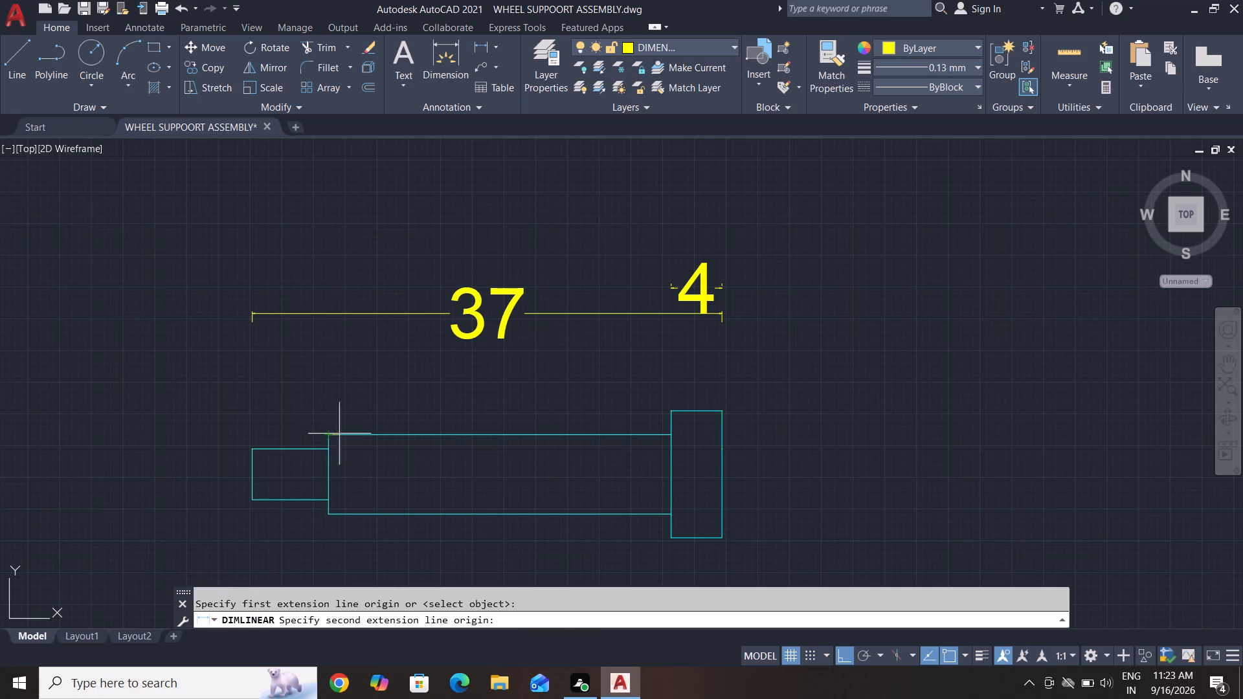
click(673, 432)
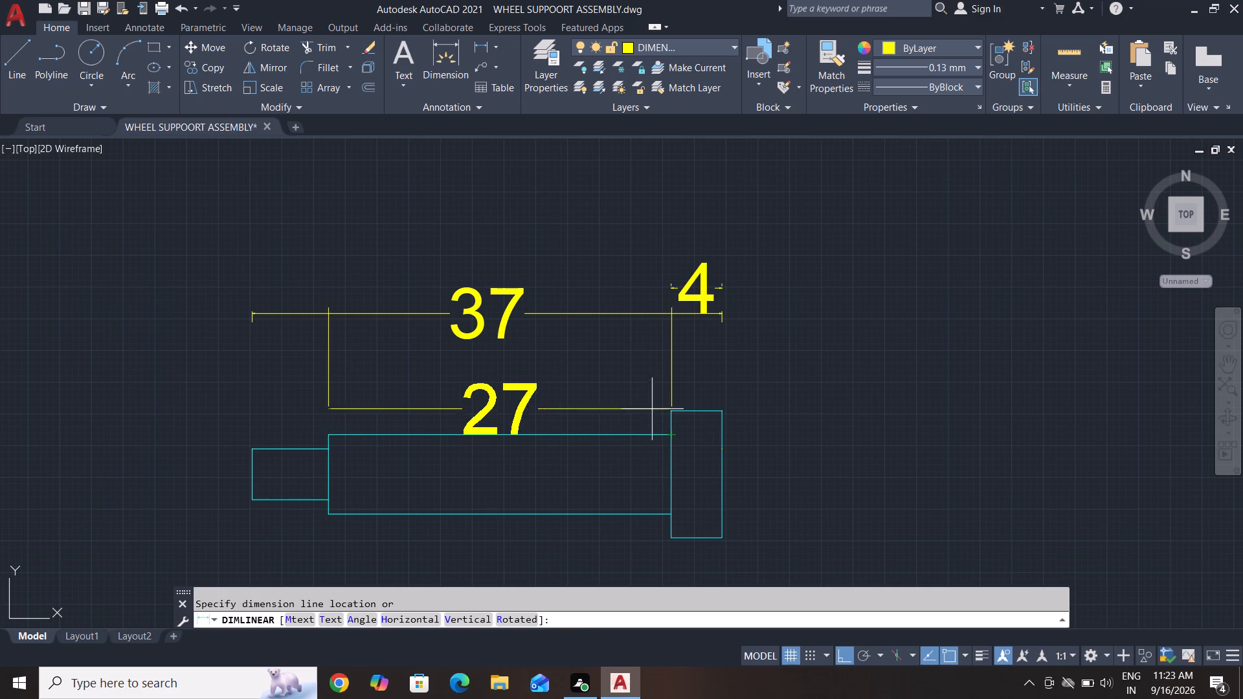
click(643, 375)
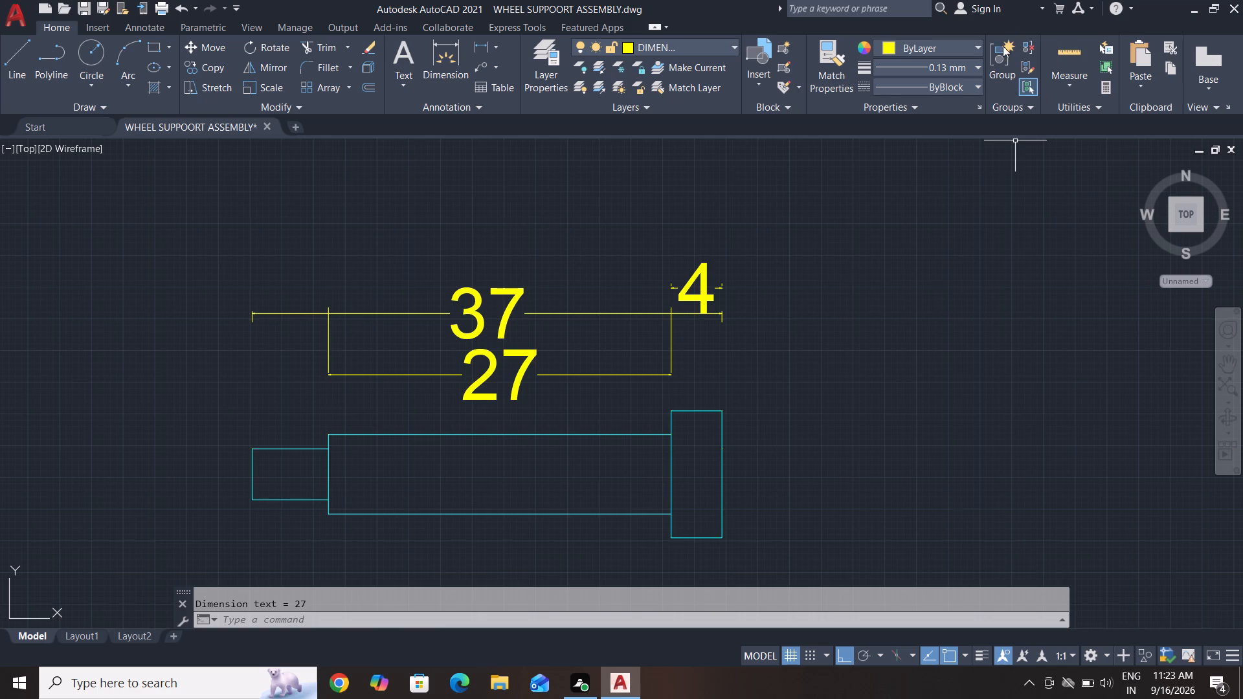
Set the current lineweight to 0.00 mm.
click(966, 69)
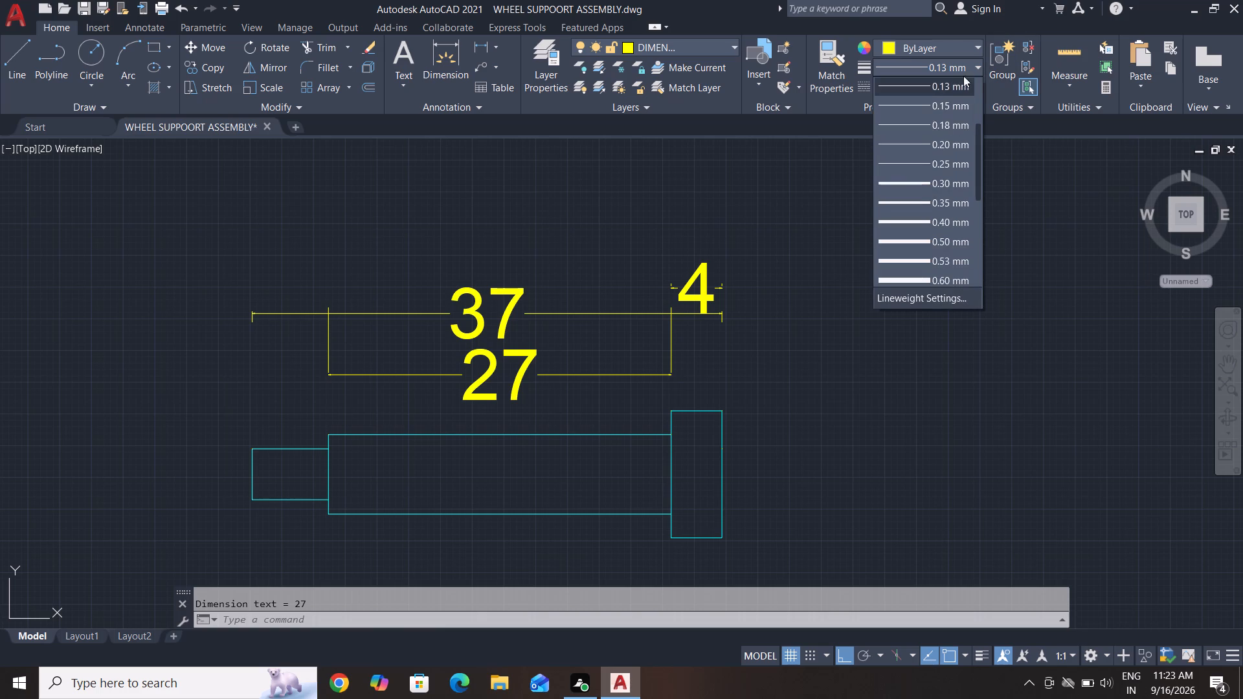
scroll(959, 96, up, 2)
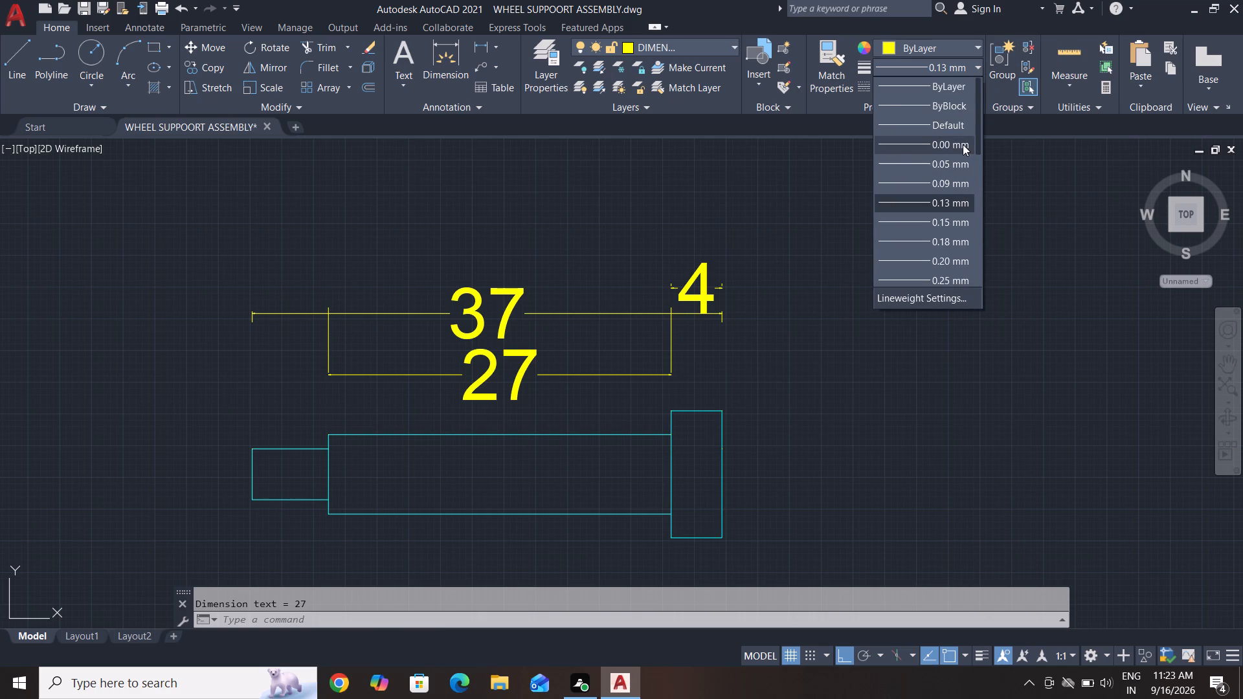
click(963, 144)
Add a horizontal linear dimension for the overall width of the small bolt's head, placed above its three arcs.
scroll(680, 417, down, 2)
scroll(844, 434, down, 1)
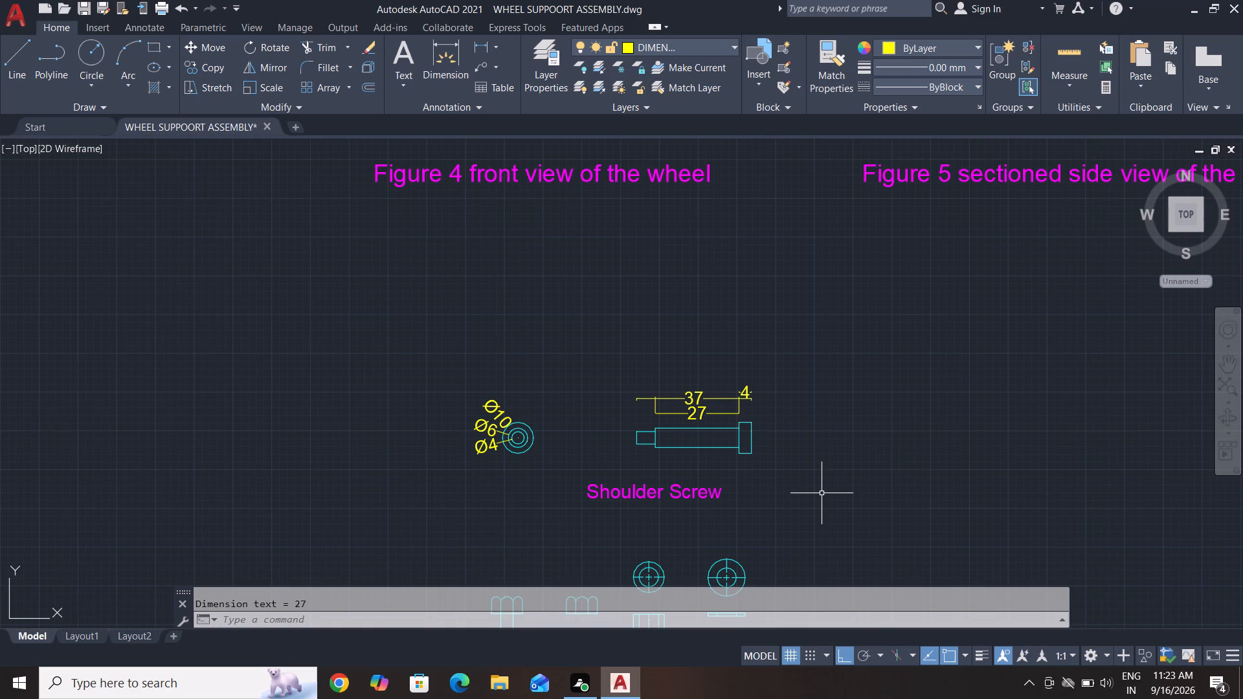
scroll(716, 470, down, 2)
middle_drag(716, 470, 752, 398)
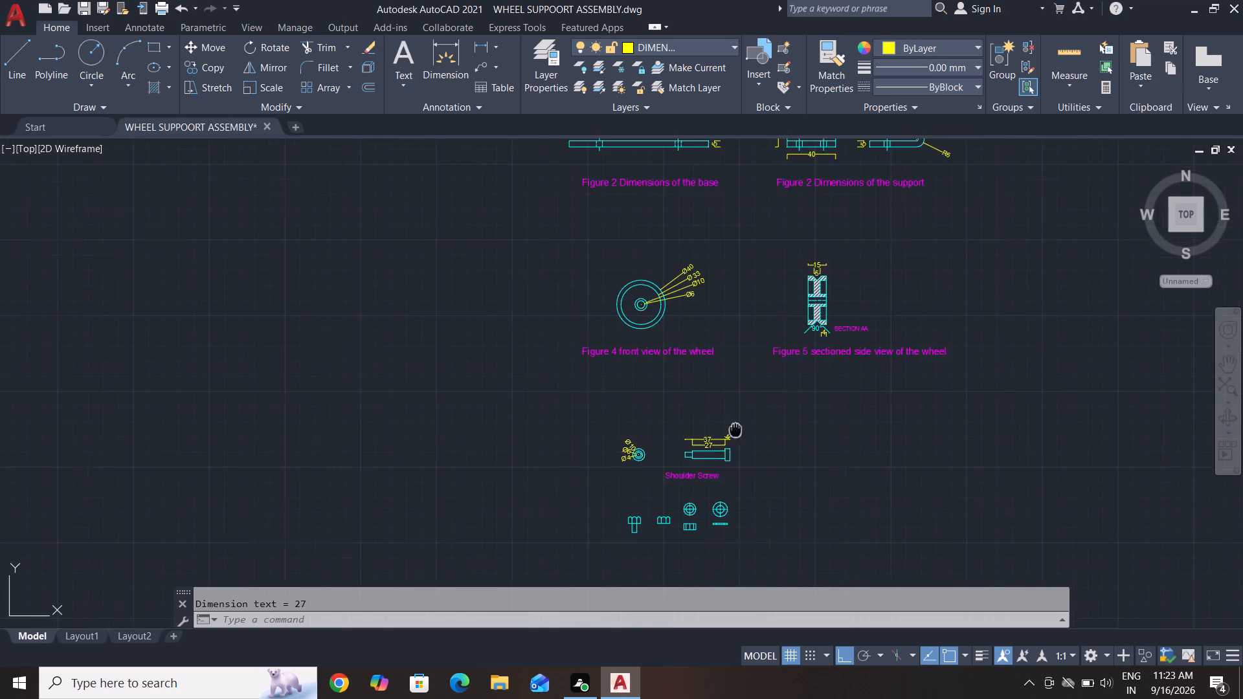
middle_drag(752, 398, 764, 357)
scroll(728, 434, up, 2)
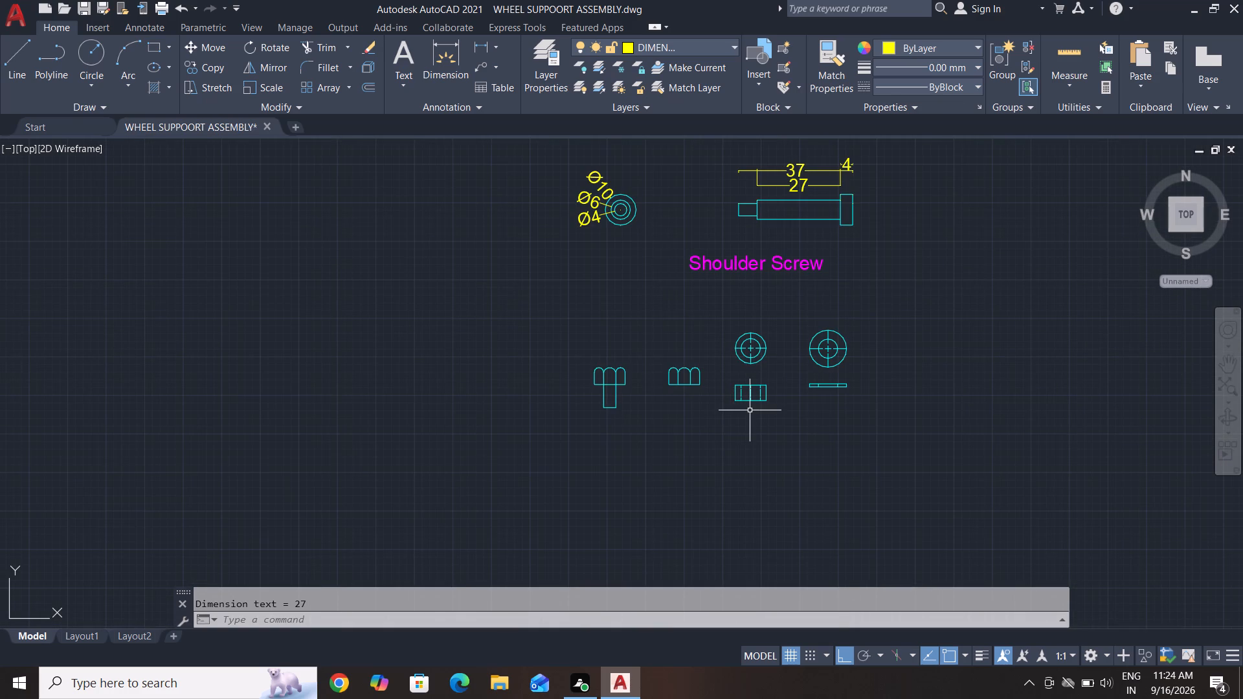
middle_drag(742, 406, 756, 414)
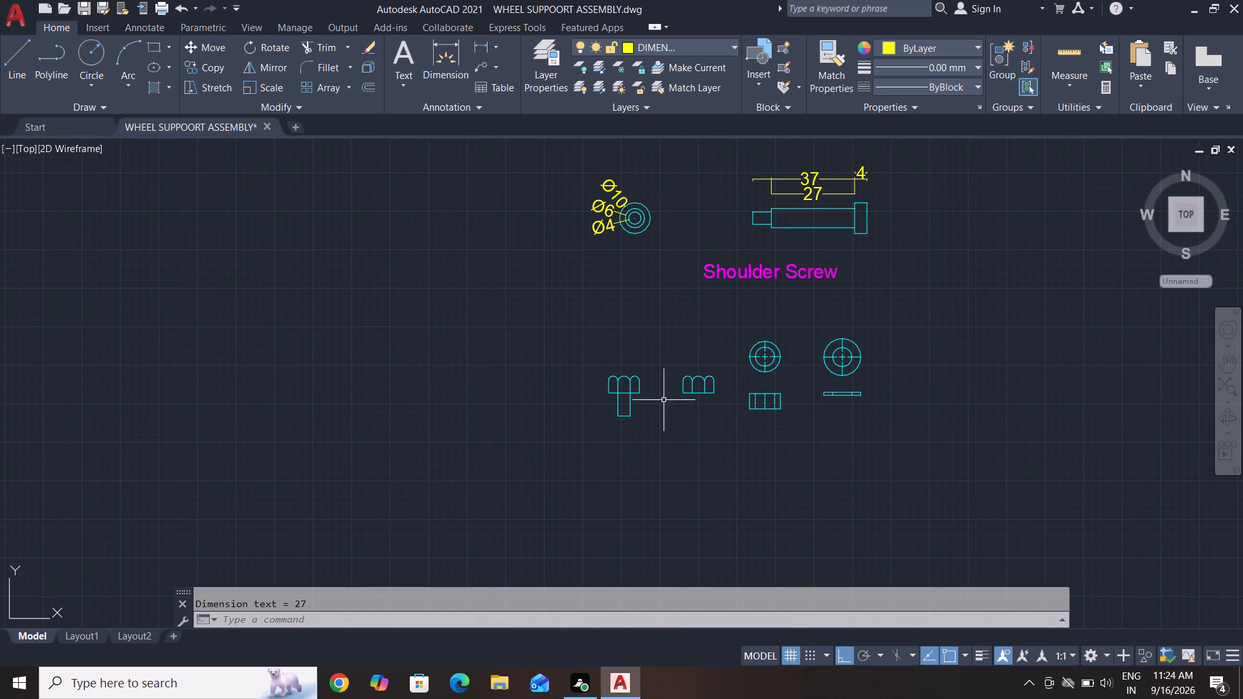
middle_drag(607, 411, 743, 409)
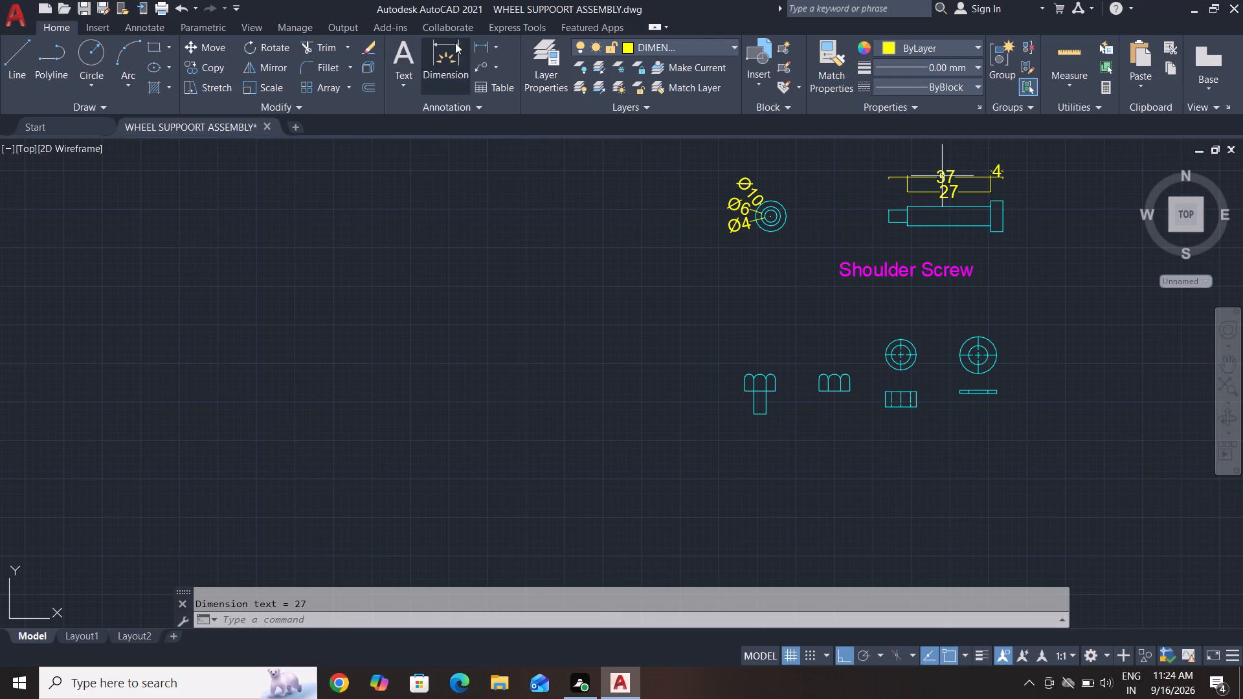
click(483, 48)
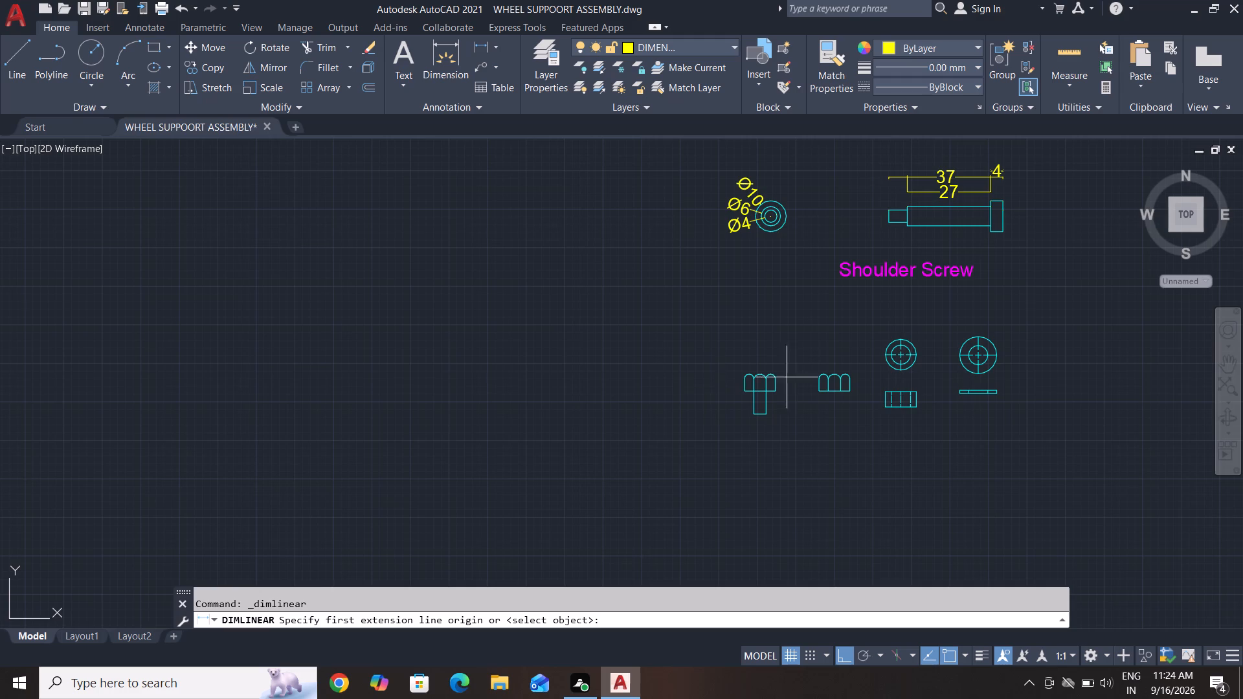
scroll(765, 383, up, 4)
click(612, 354)
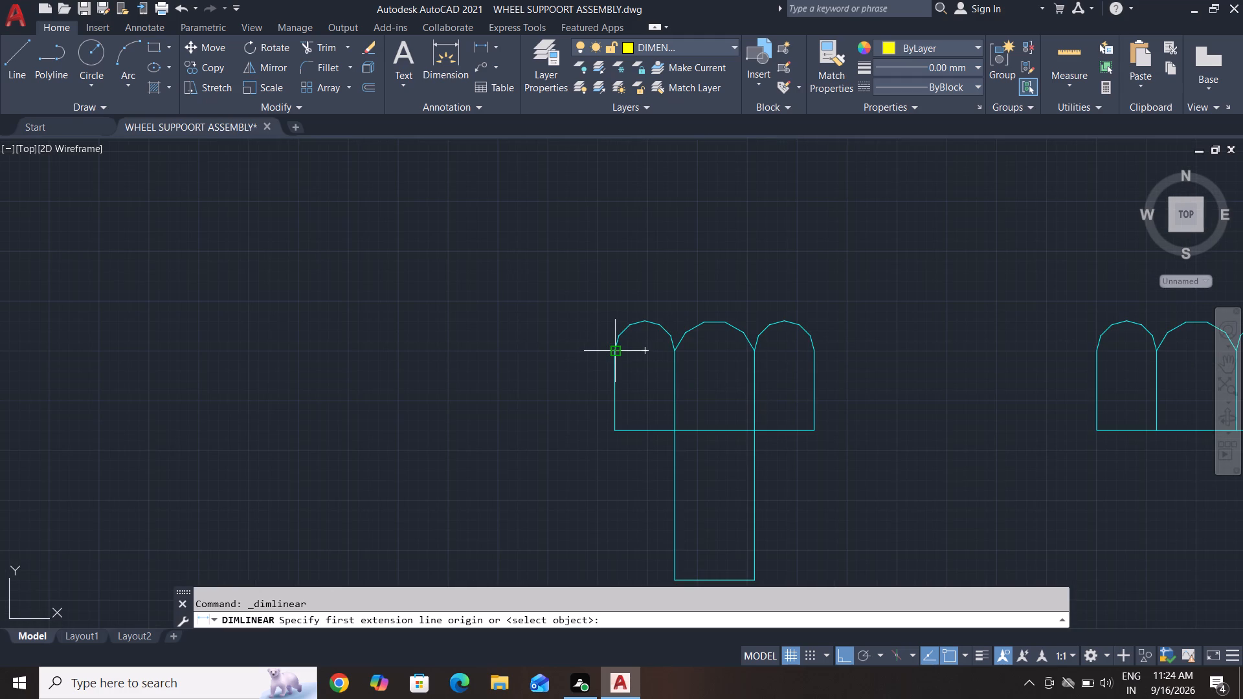
click(815, 348)
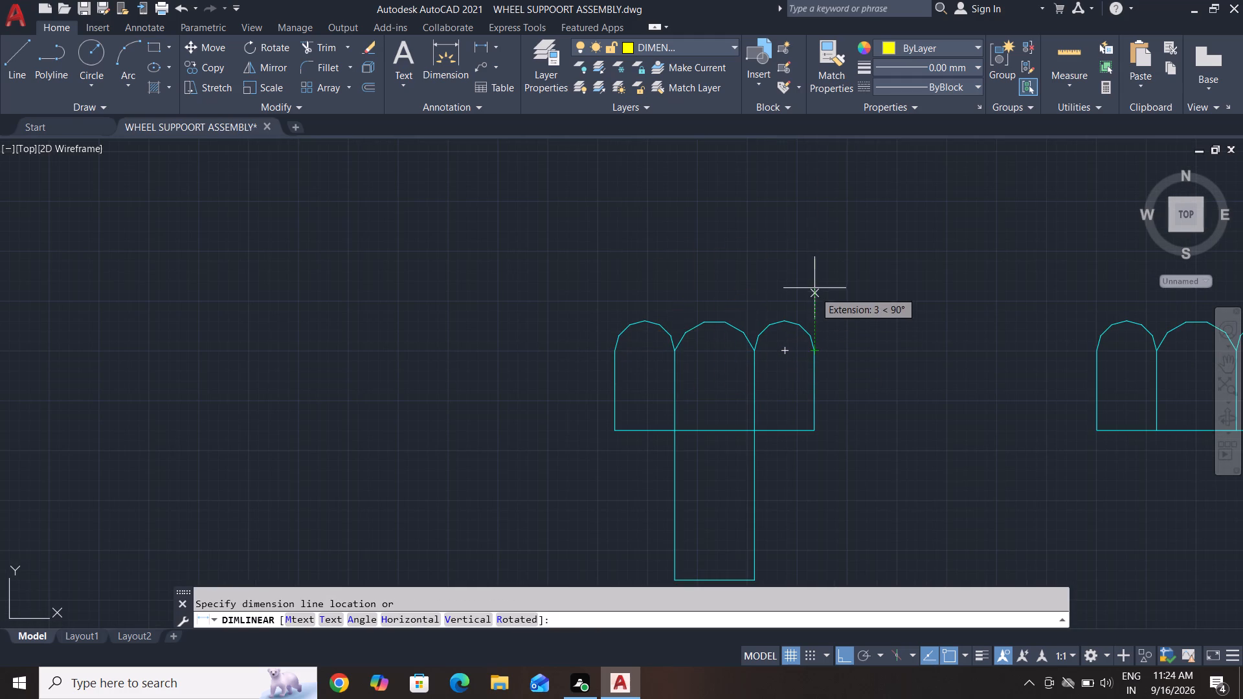
scroll(807, 220, down, 2)
middle_drag(807, 220, 794, 311)
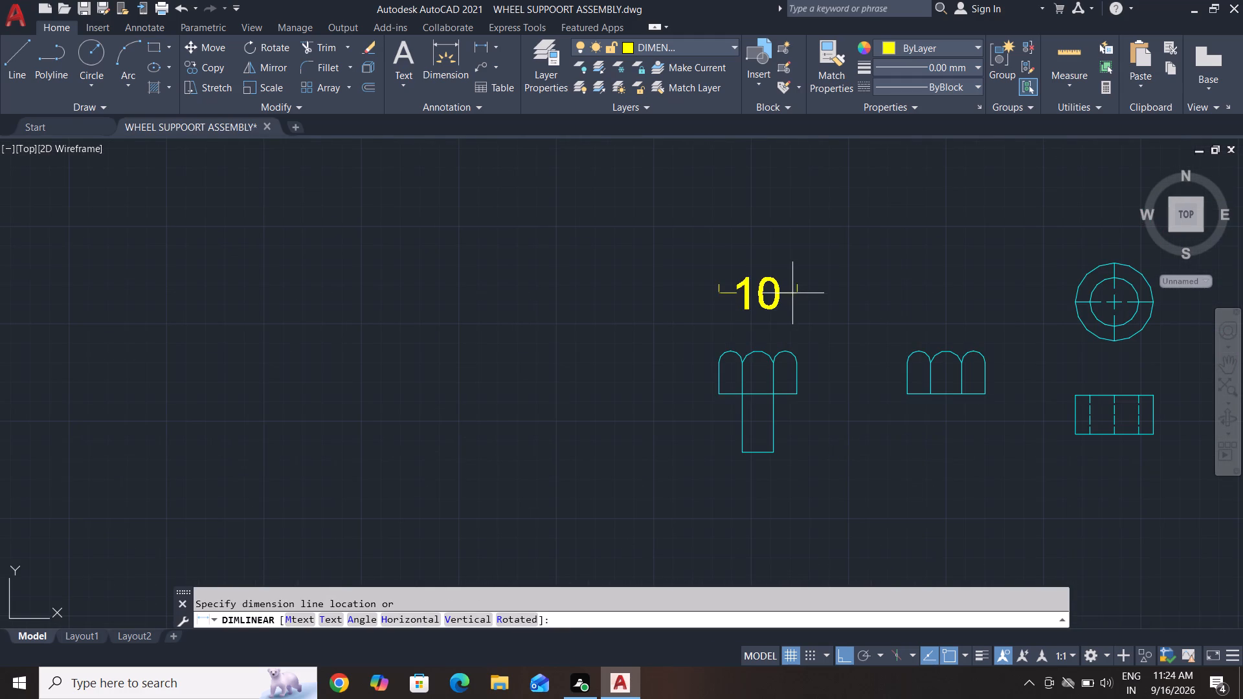
click(792, 293)
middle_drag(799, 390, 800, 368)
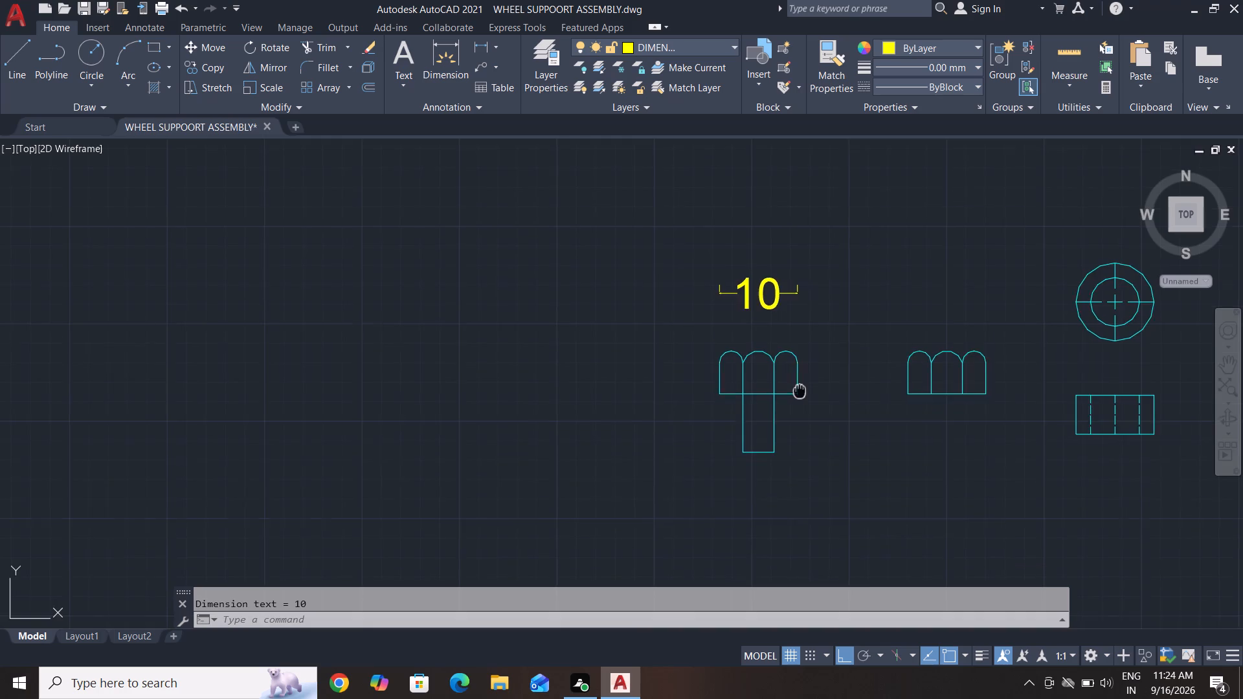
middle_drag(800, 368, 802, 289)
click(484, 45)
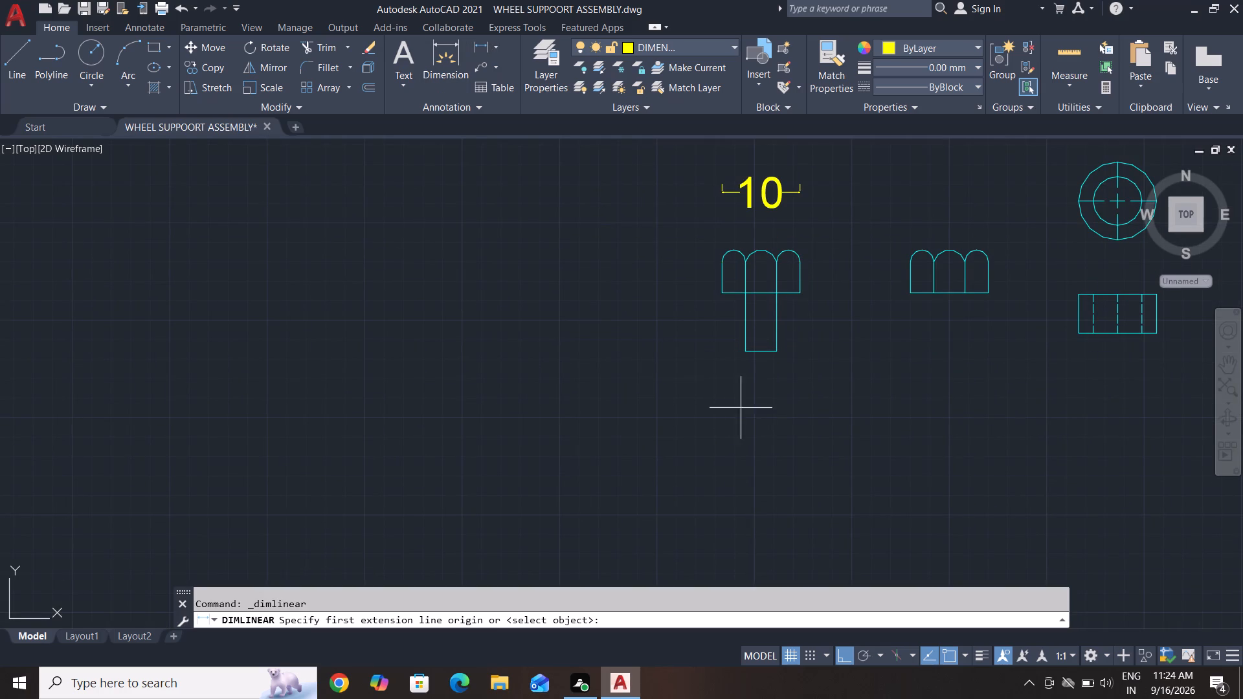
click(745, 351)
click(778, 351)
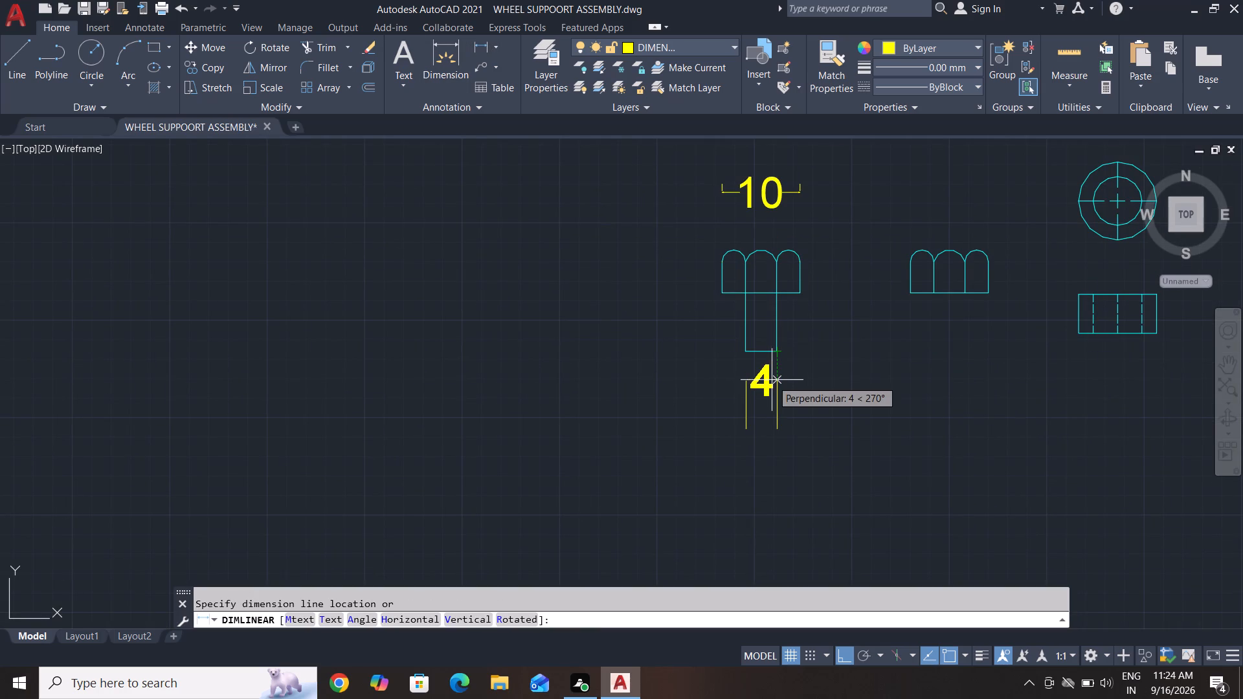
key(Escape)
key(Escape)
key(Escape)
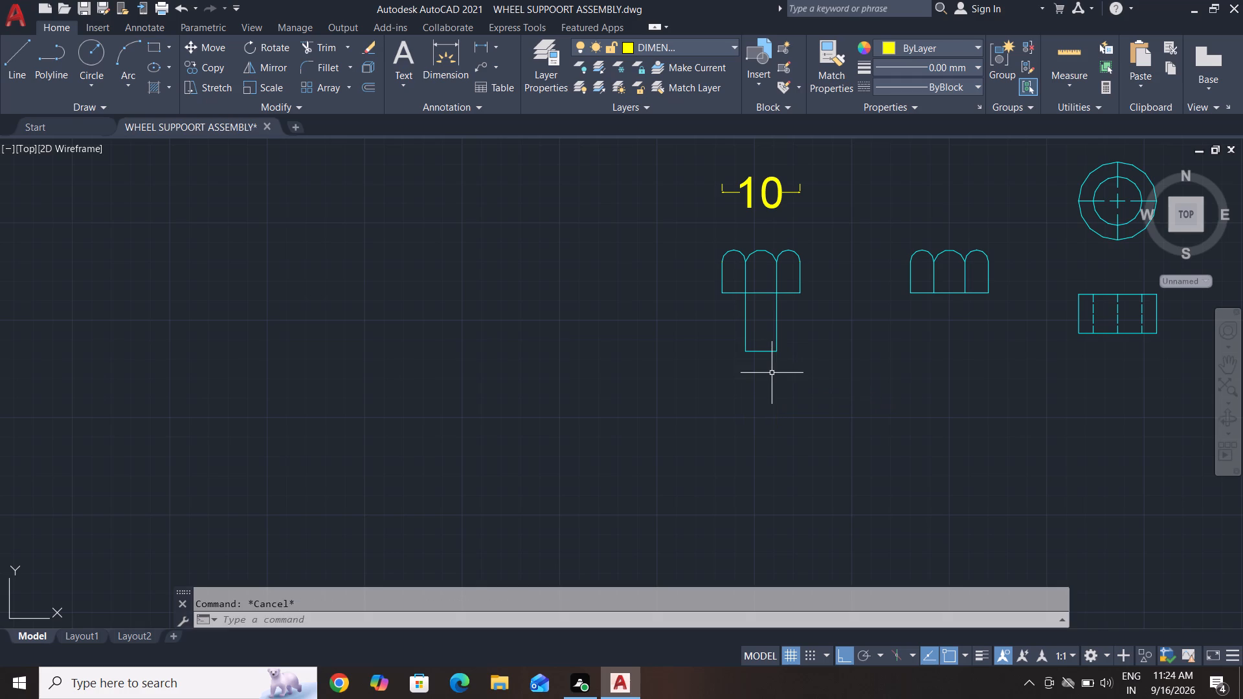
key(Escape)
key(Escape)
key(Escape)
Draw a vertical centre line on the bolt from the midpoint of the shank's bottom edge to the top of the head's middle arc.
click(22, 60)
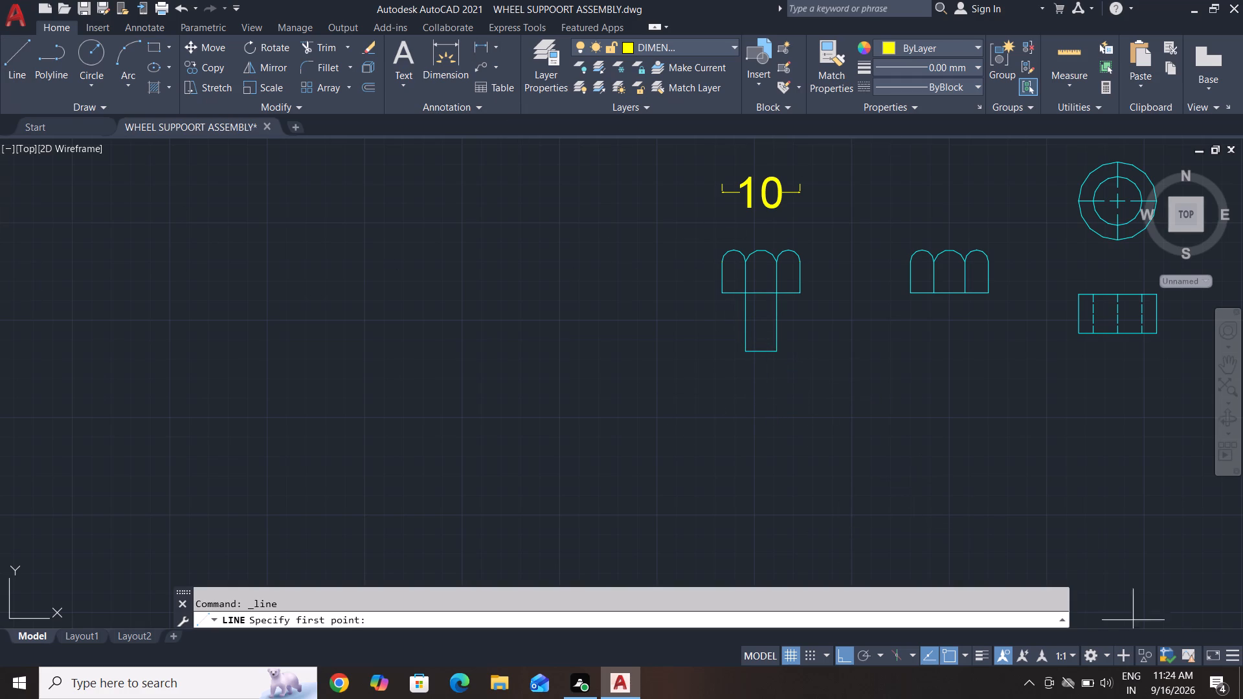
click(760, 348)
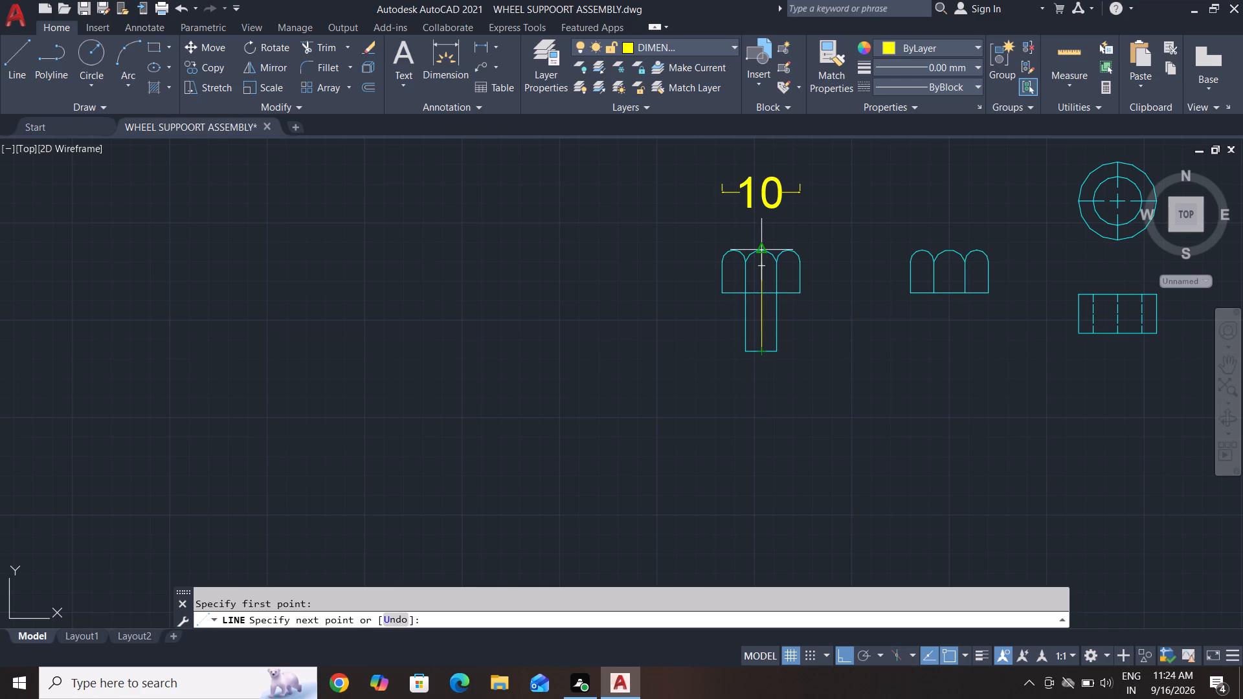
click(764, 249)
key(Escape)
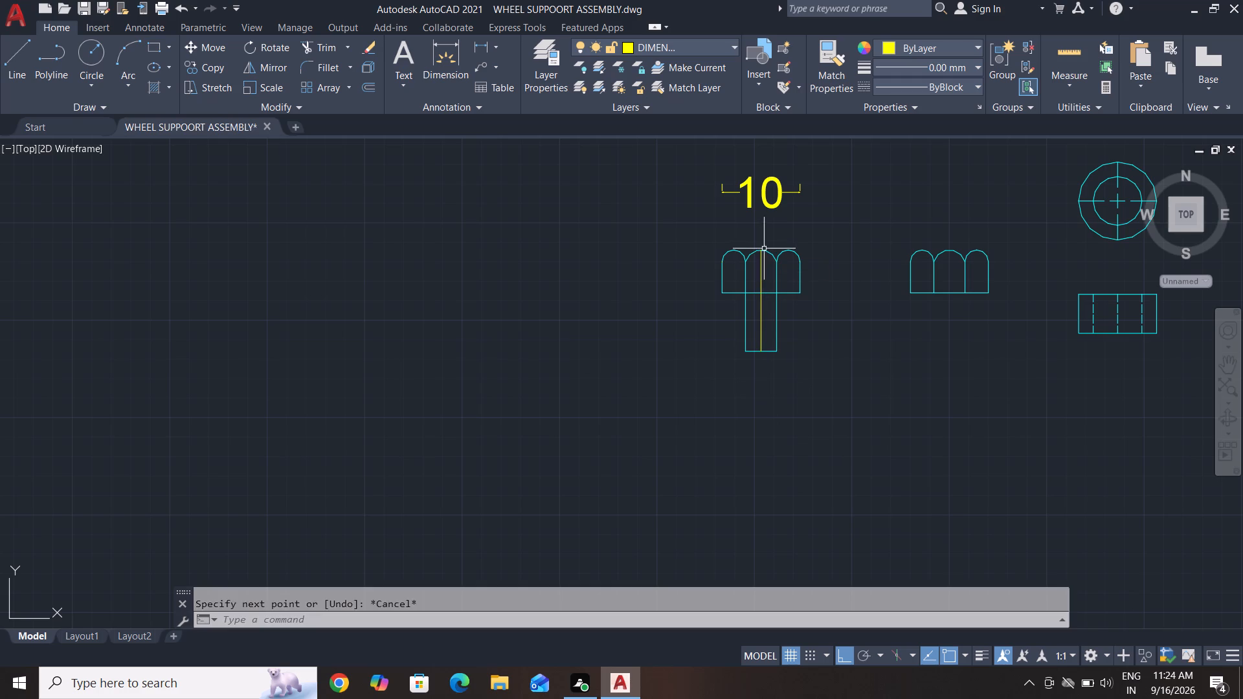
key(Escape)
key(Escape)
key(Escape)
Offset the bolt's vertical centre line by 2.5 to both sides.
text(o 2.5)
key(Return)
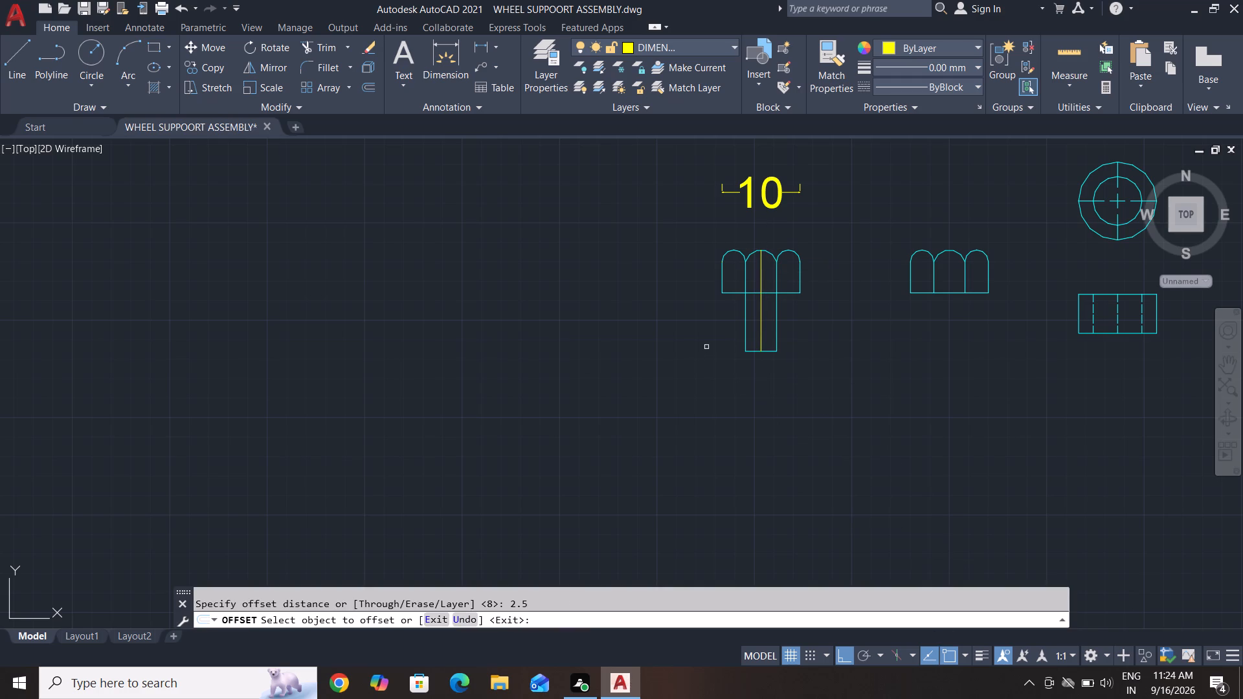
click(764, 346)
click(759, 344)
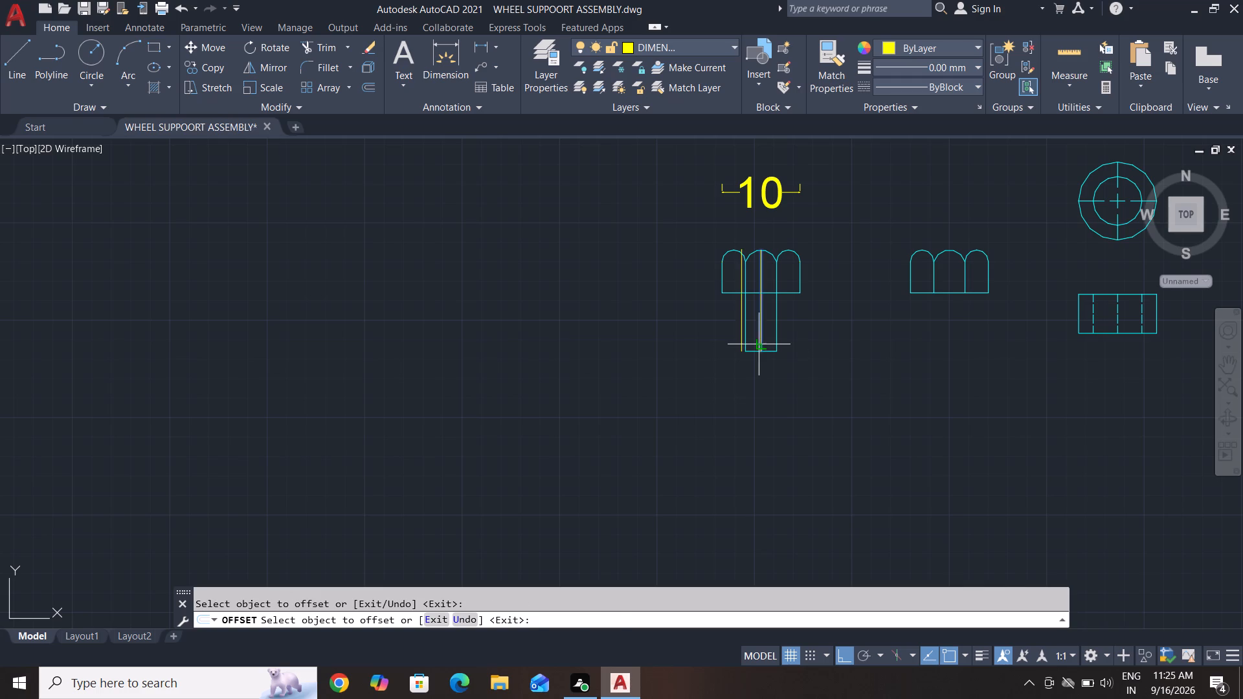
click(715, 344)
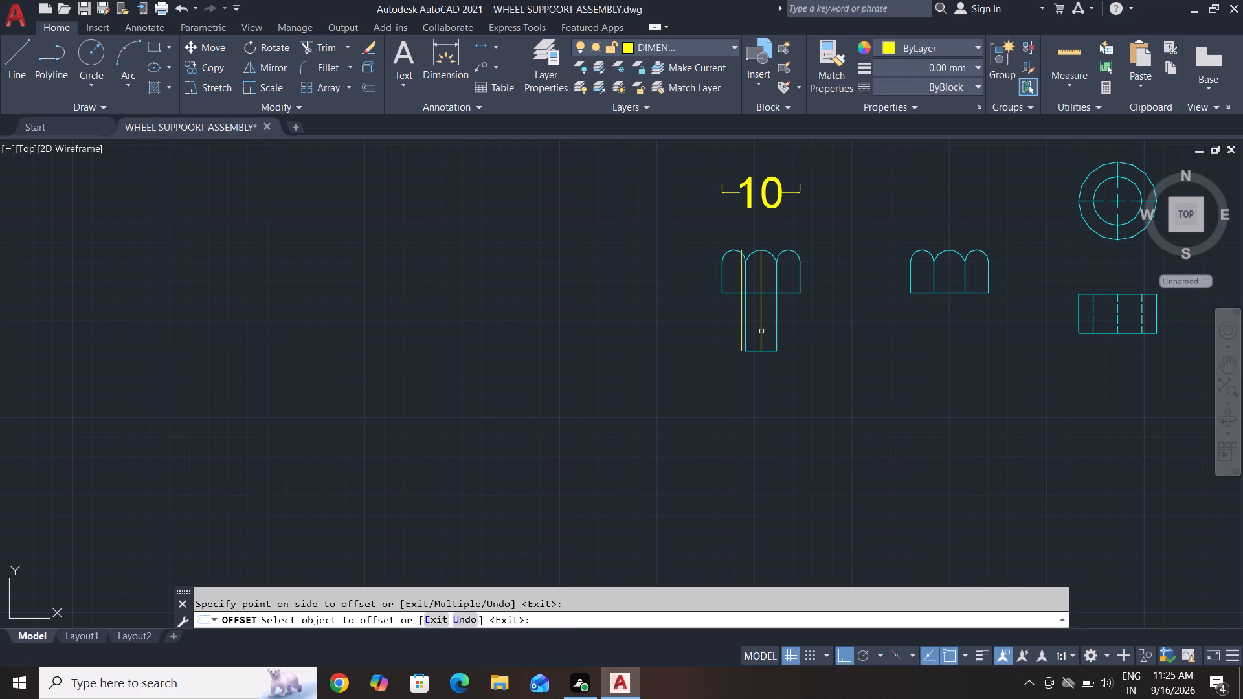
click(761, 331)
click(816, 337)
key(Escape)
key(Escape)
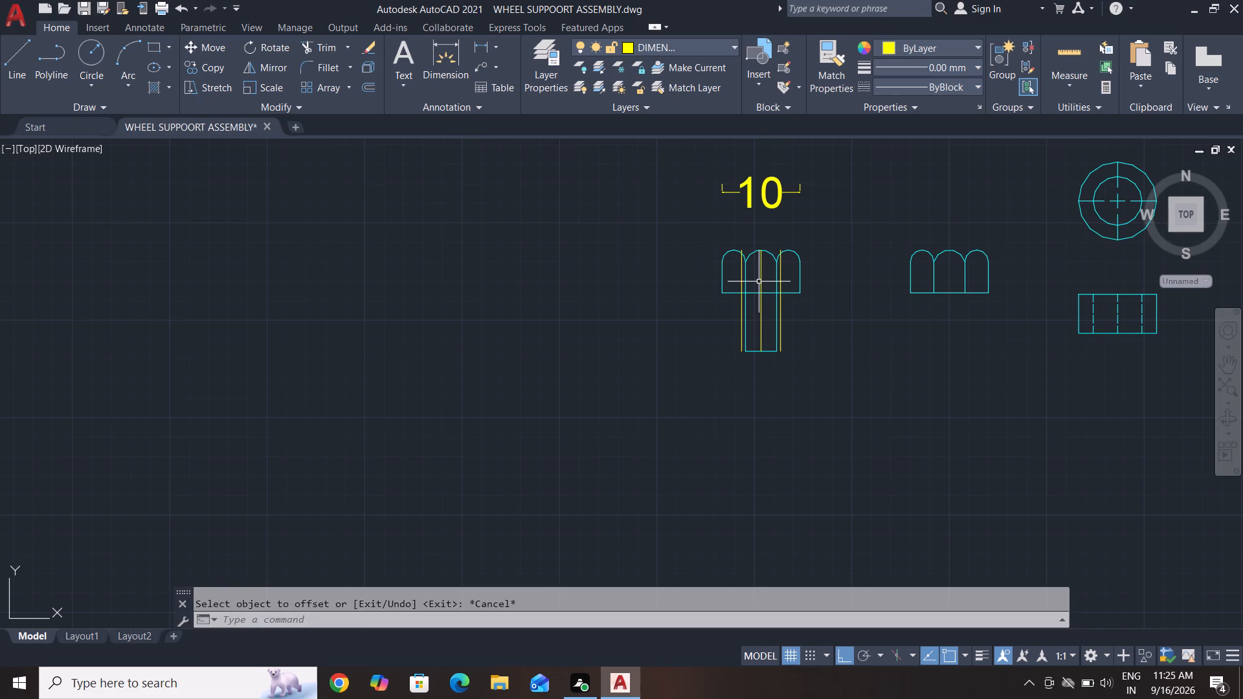
key(Escape)
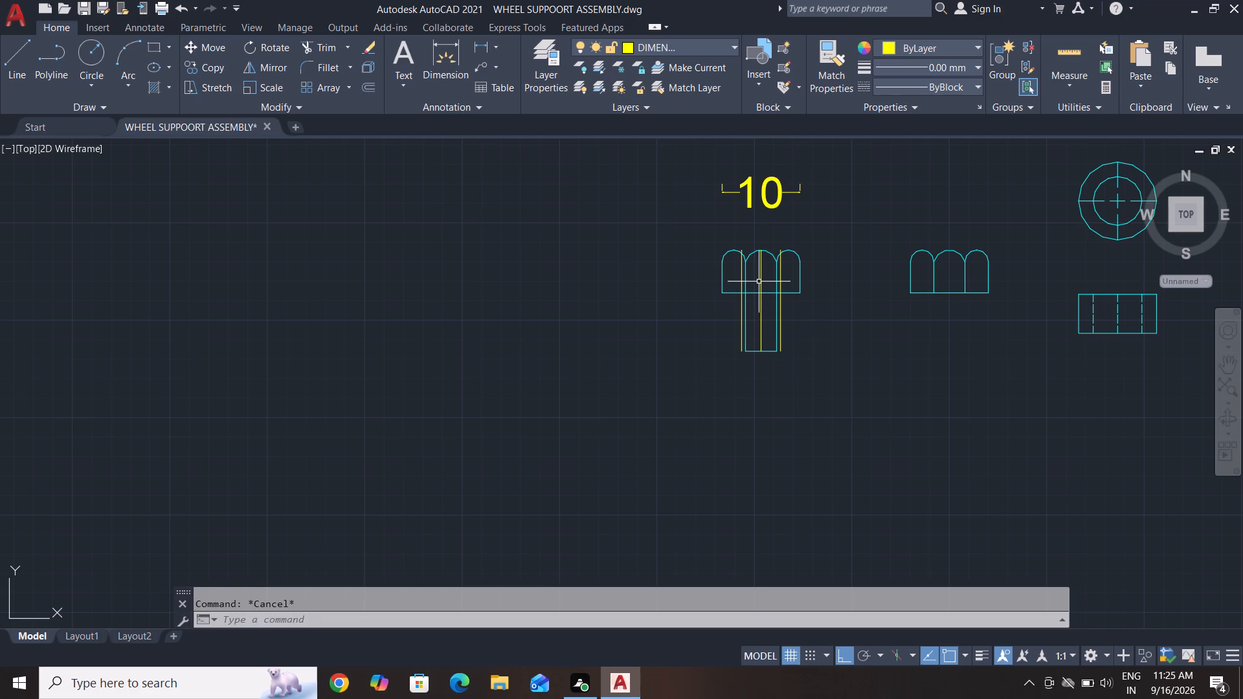
Stretch the inner end of the bolt head's left arc horizontally onto the left offset line.
scroll(745, 254, up, 3)
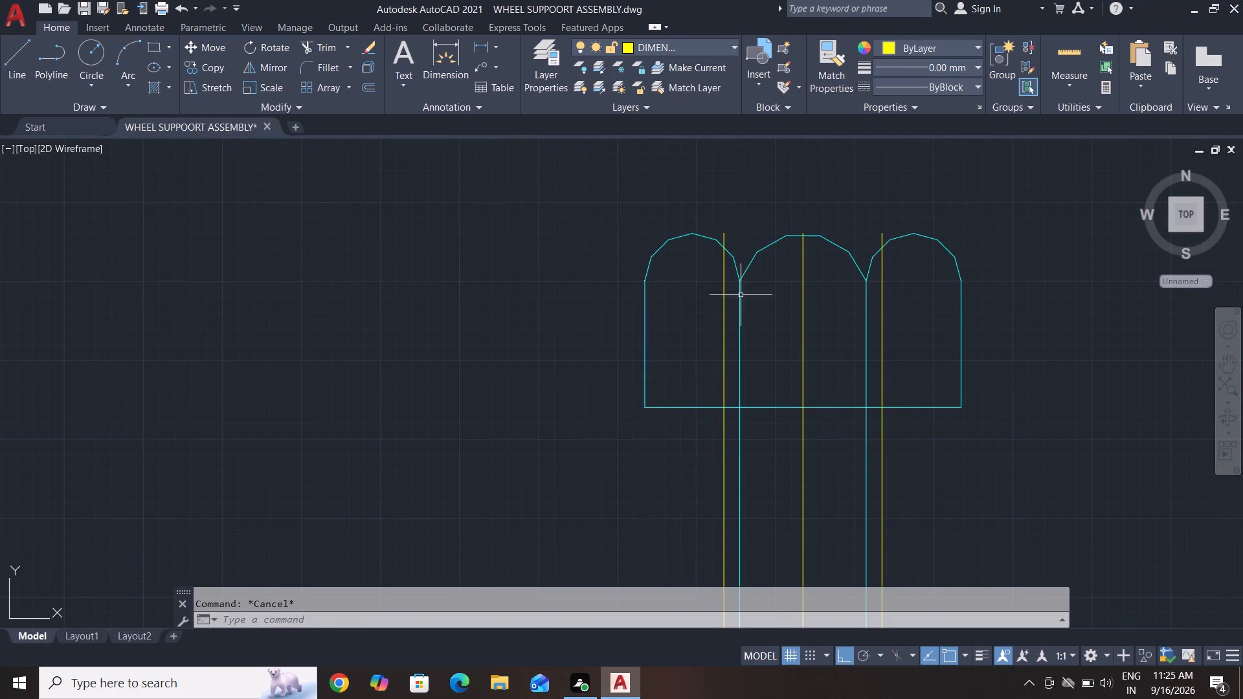
key(Escape)
key(Escape)
key(Escape)
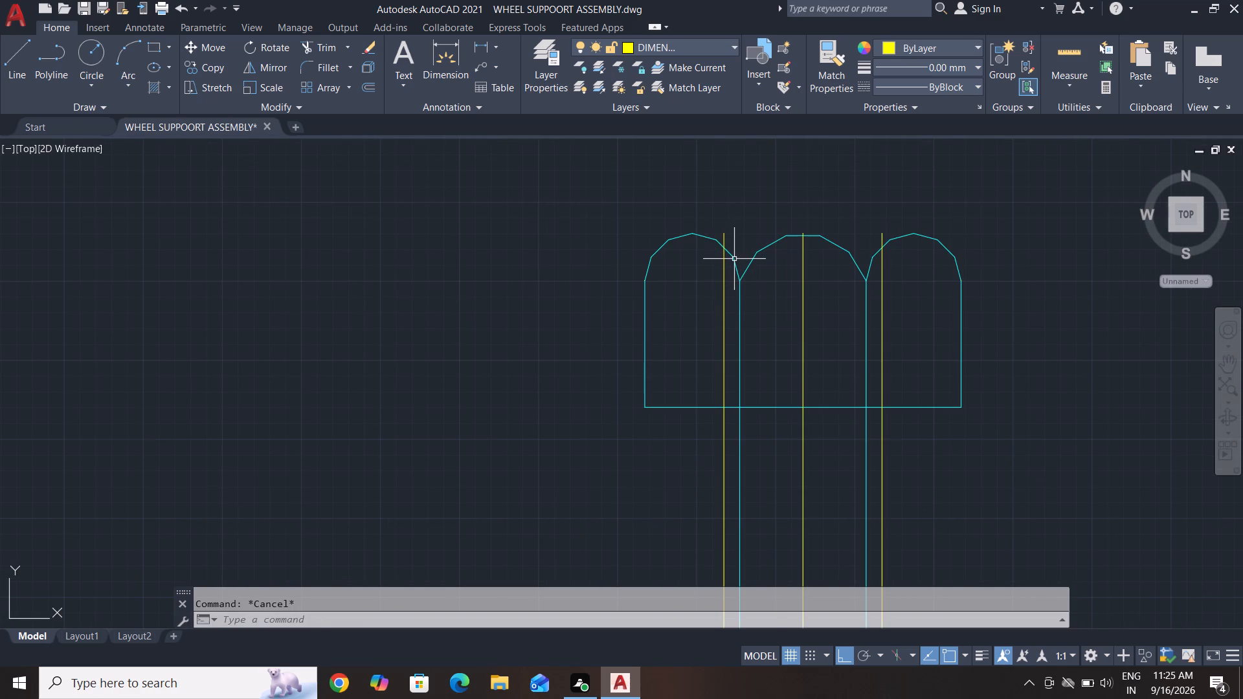
click(734, 259)
click(742, 280)
click(728, 282)
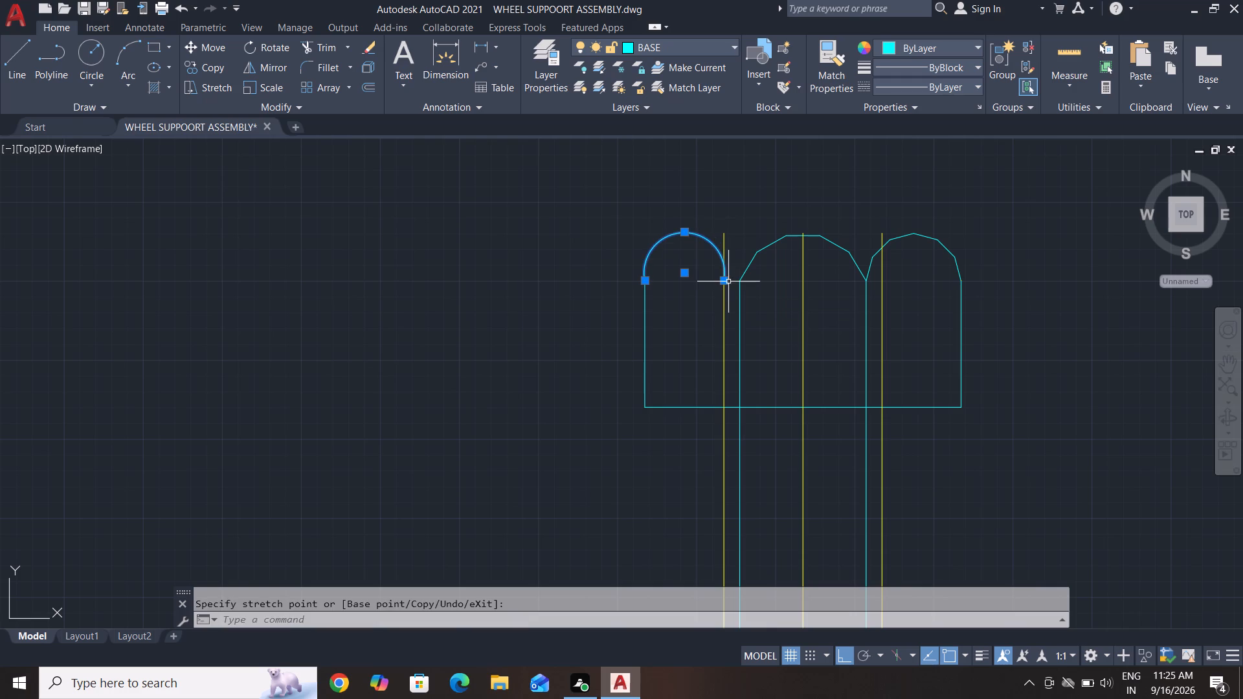
Stretch the inner end of the bolt head's right arc horizontally onto the right offset line.
click(872, 270)
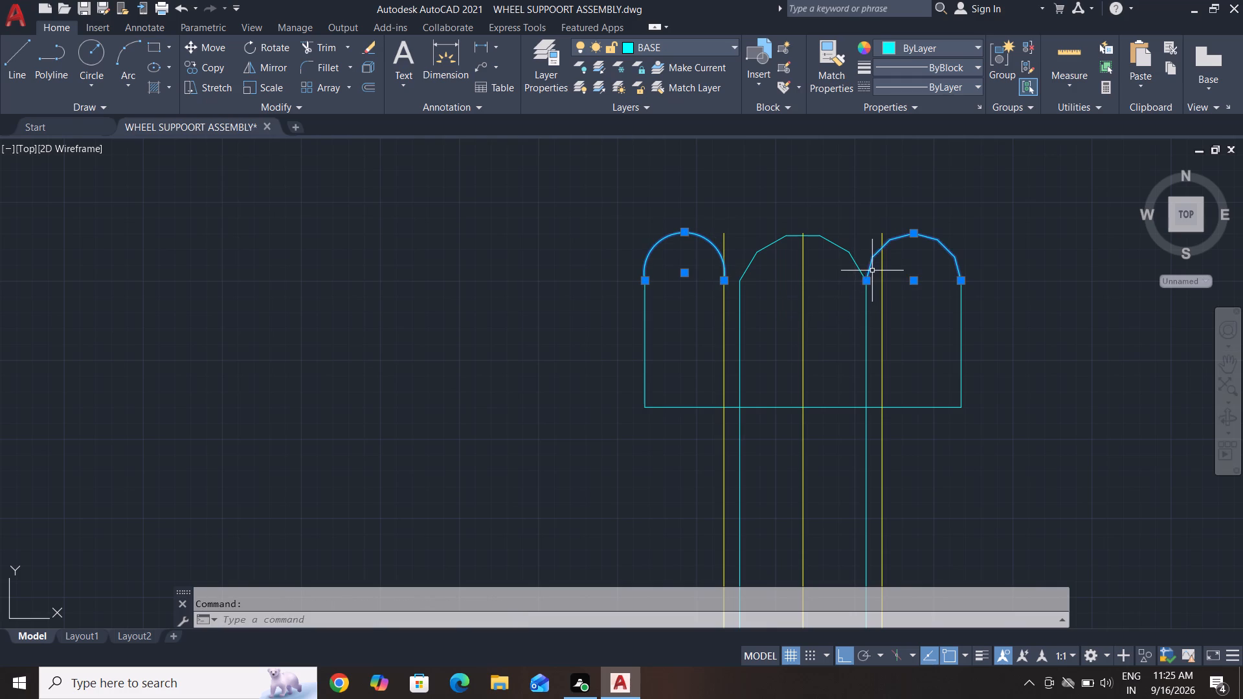
click(865, 285)
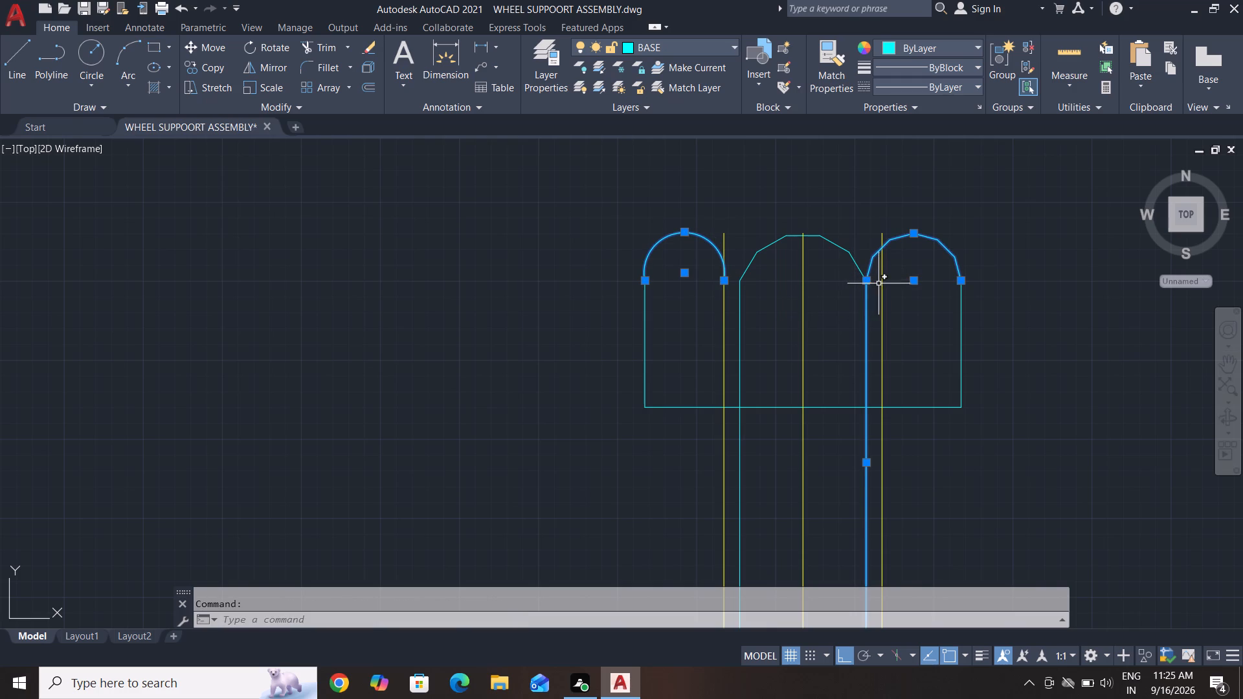
key(Escape)
key(Escape)
click(871, 265)
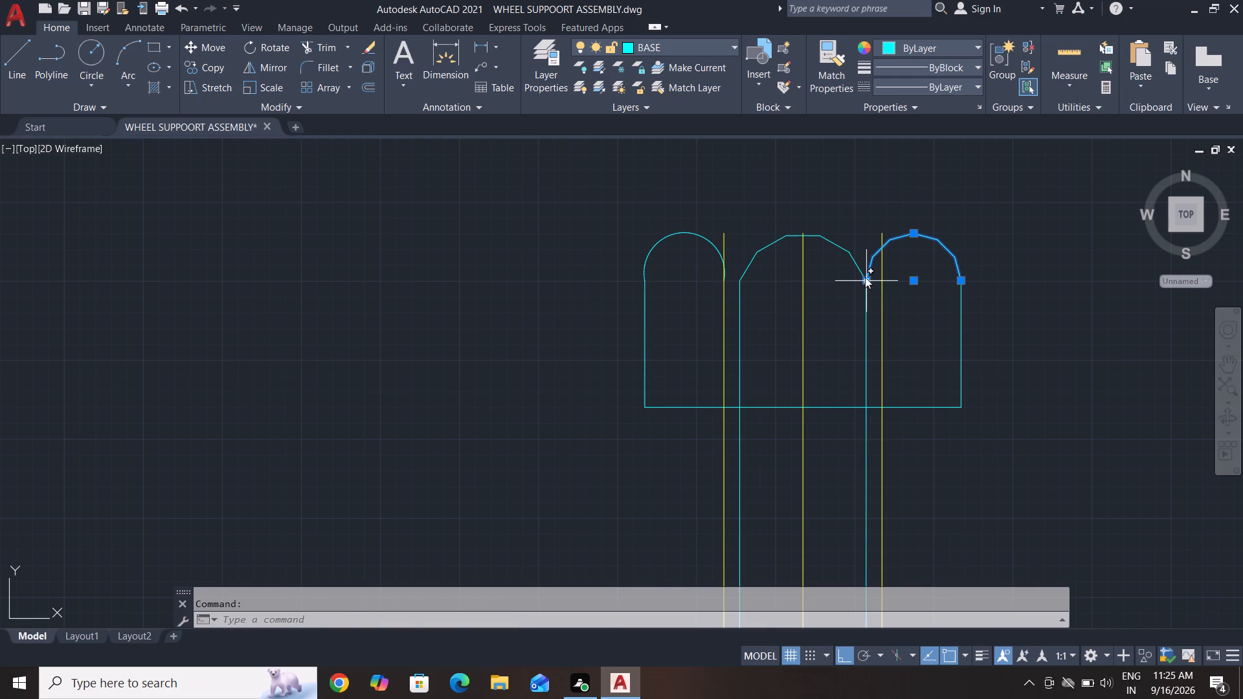
click(865, 277)
click(879, 277)
key(Escape)
key(Escape)
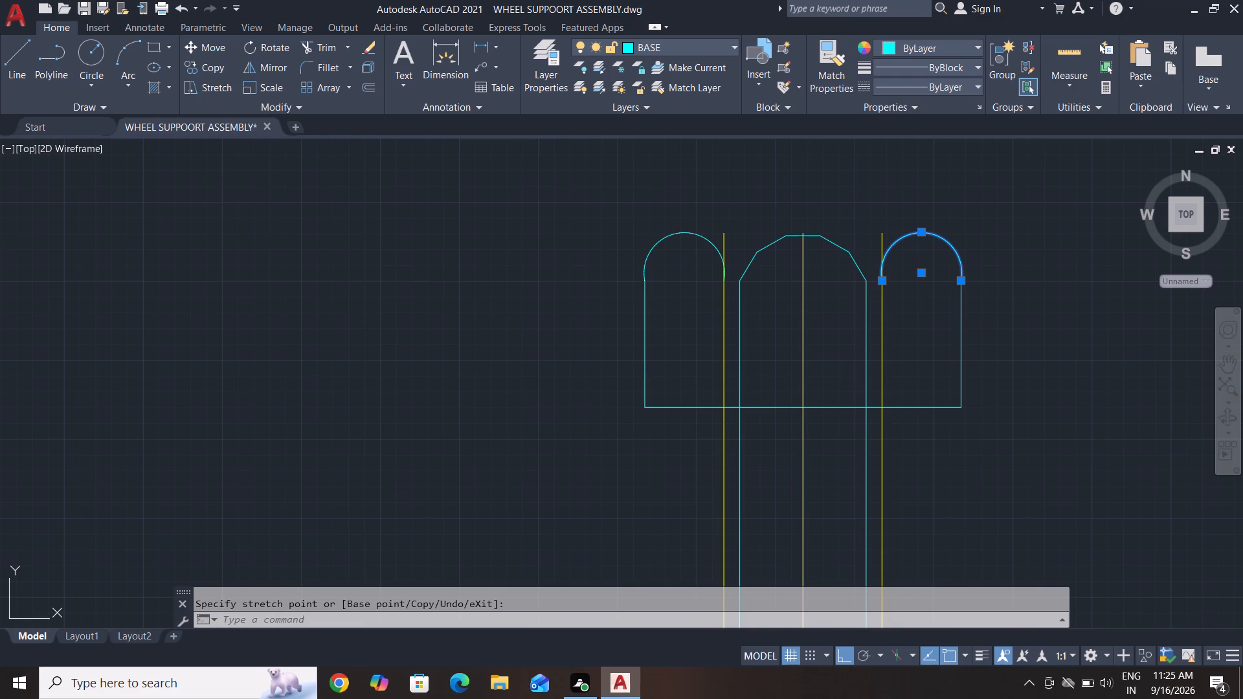
Stretch both ends of the bolt head's middle arc horizontally onto the right and left offset lines.
click(855, 265)
click(869, 280)
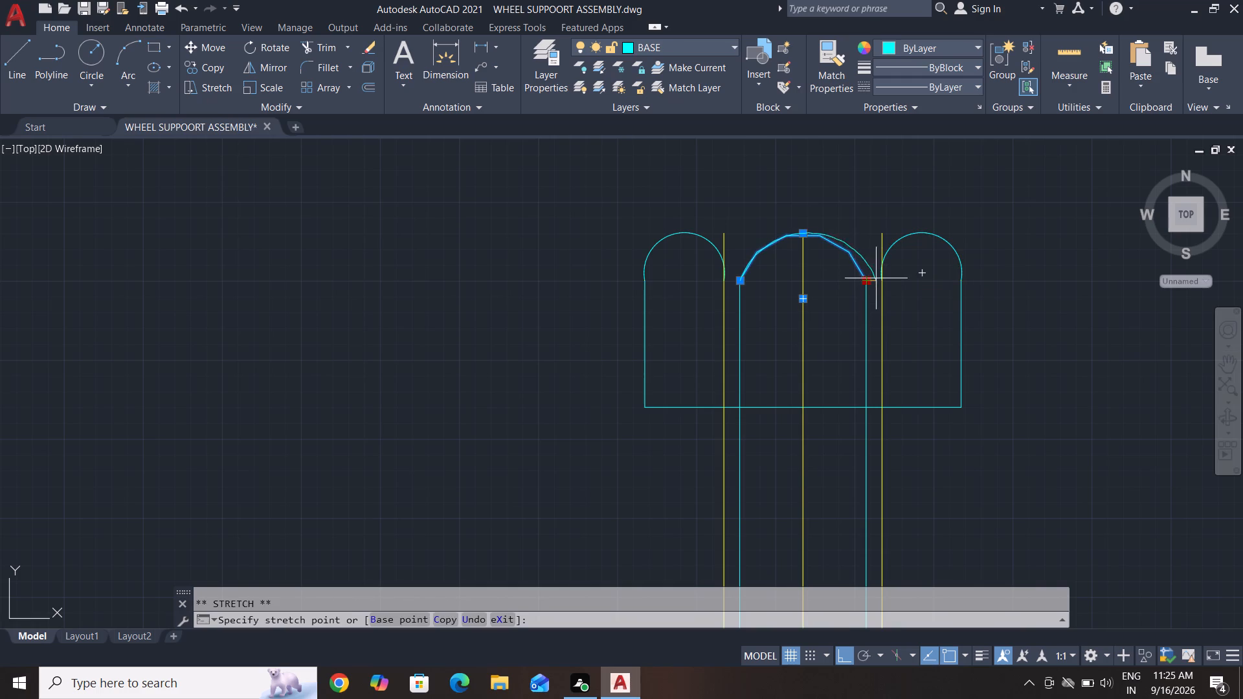
click(880, 278)
click(736, 284)
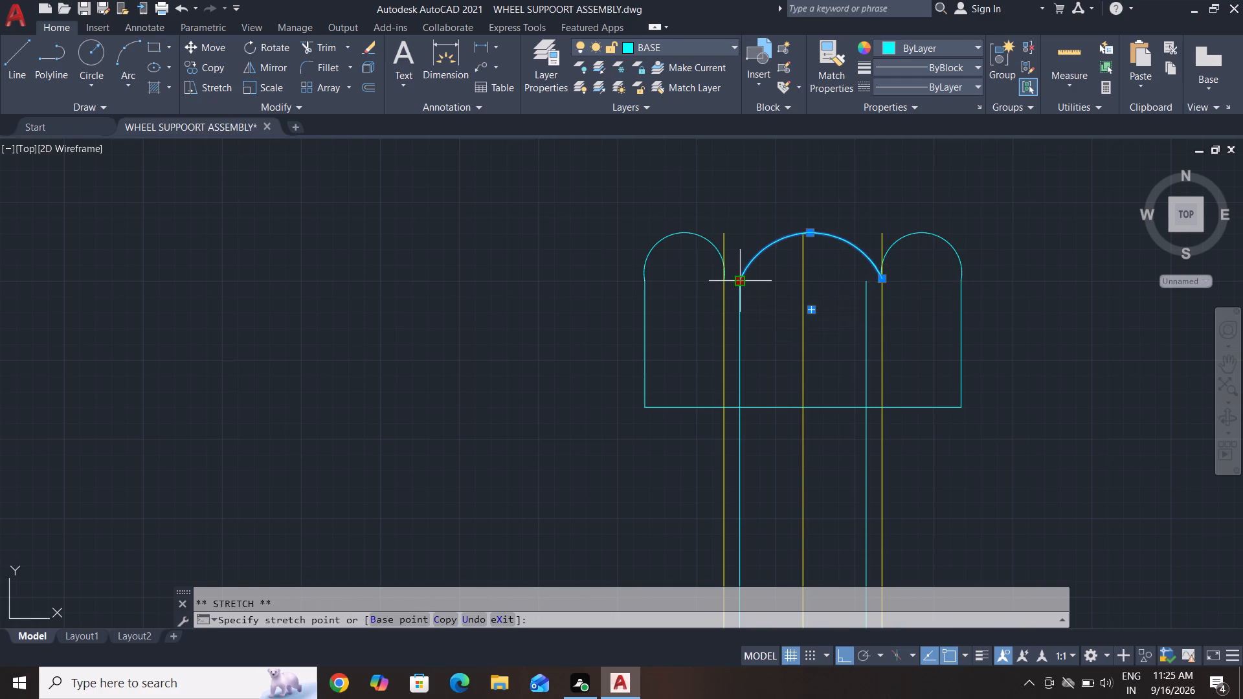
click(724, 283)
key(Escape)
key(Escape)
key(Escape)
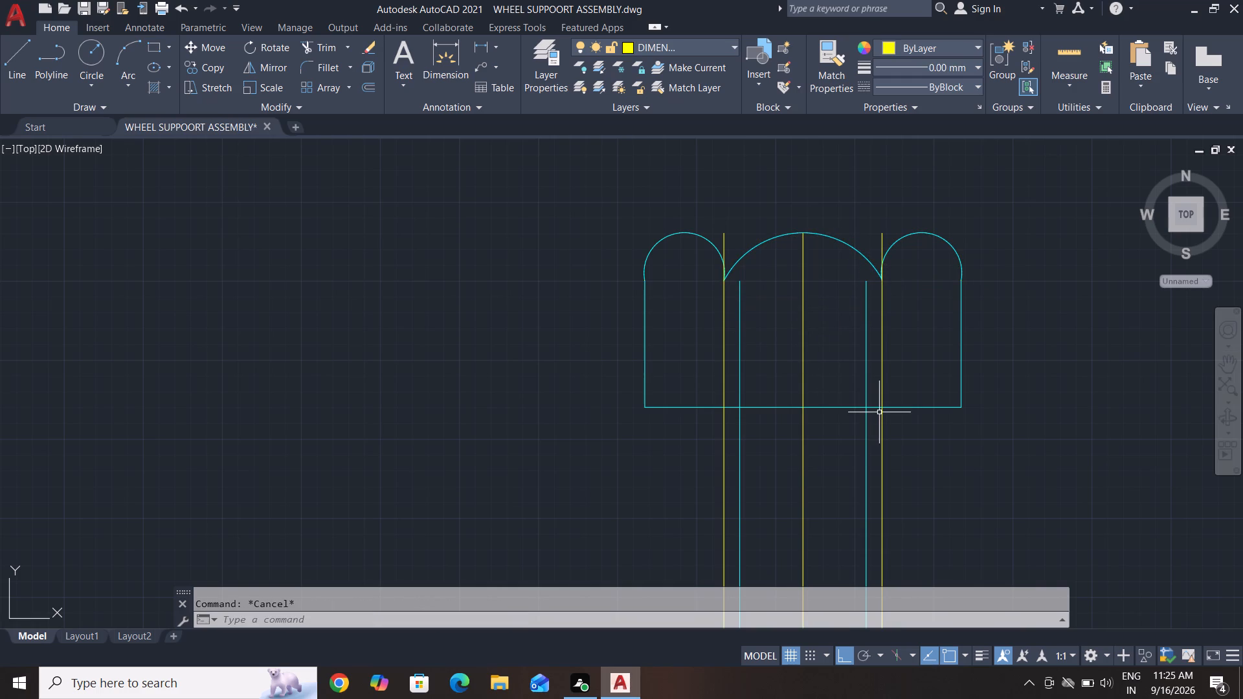
key(Escape)
key(Escape)
key(Escape)
key(Escape)
key(Escape)
key(Escape)
key(Escape)
key(Escape)
key(Escape)
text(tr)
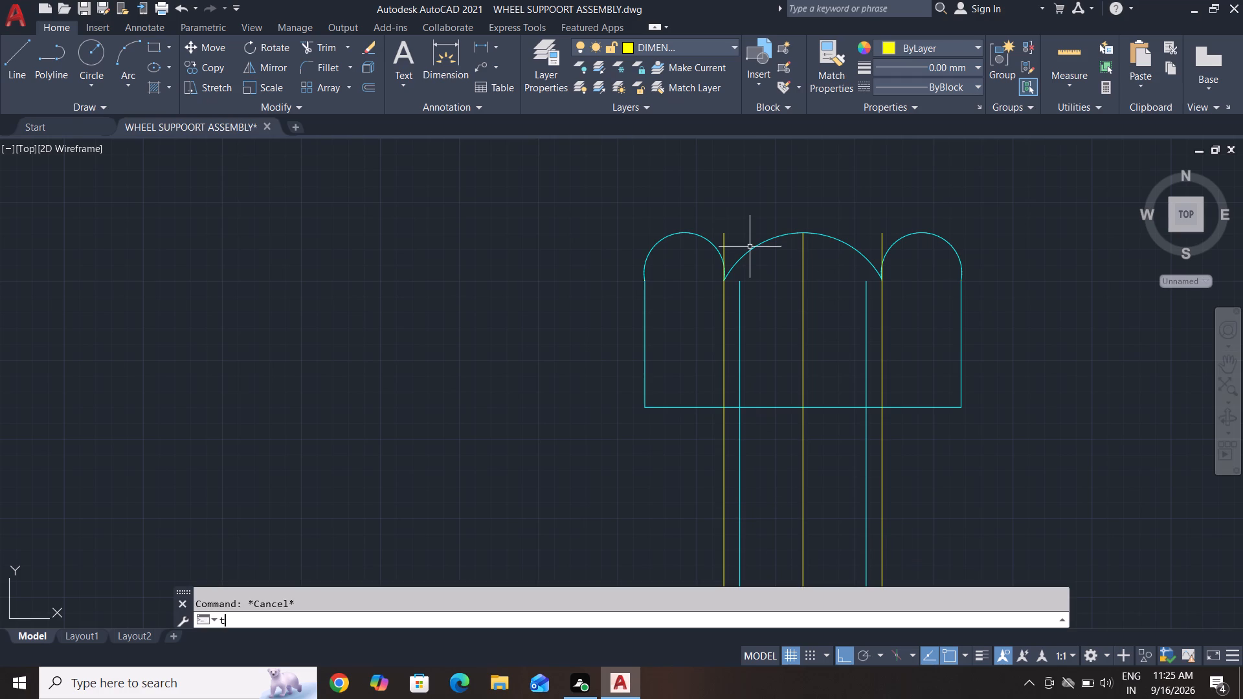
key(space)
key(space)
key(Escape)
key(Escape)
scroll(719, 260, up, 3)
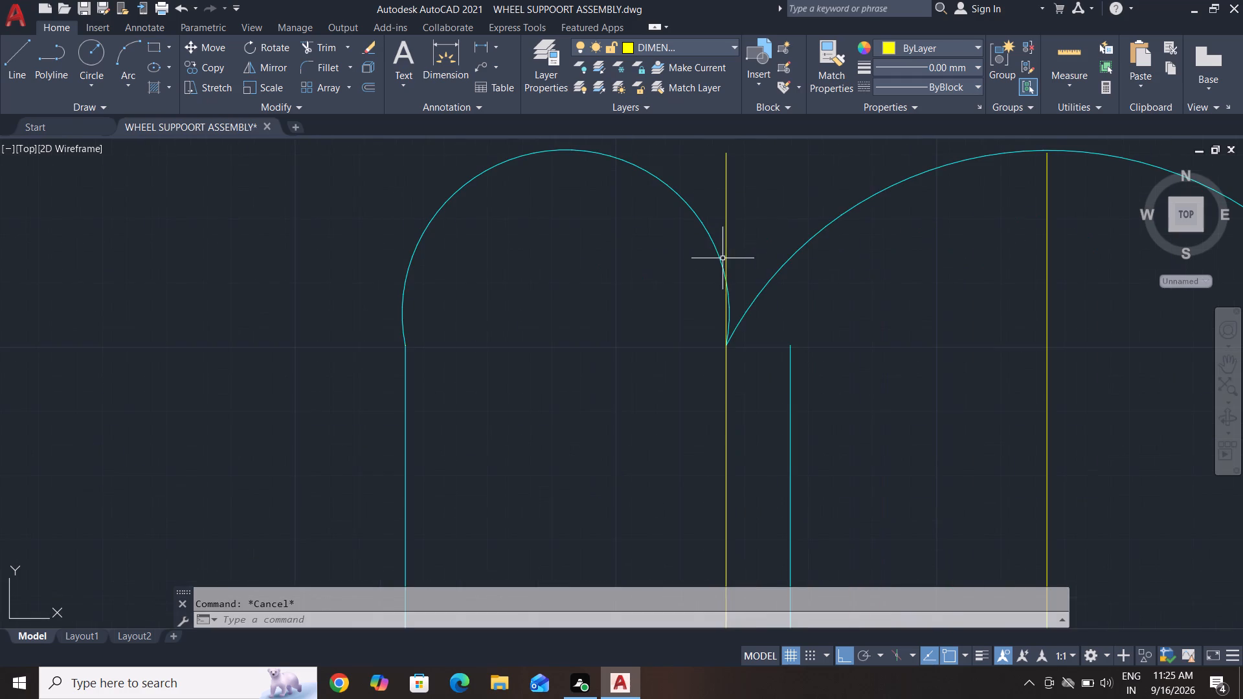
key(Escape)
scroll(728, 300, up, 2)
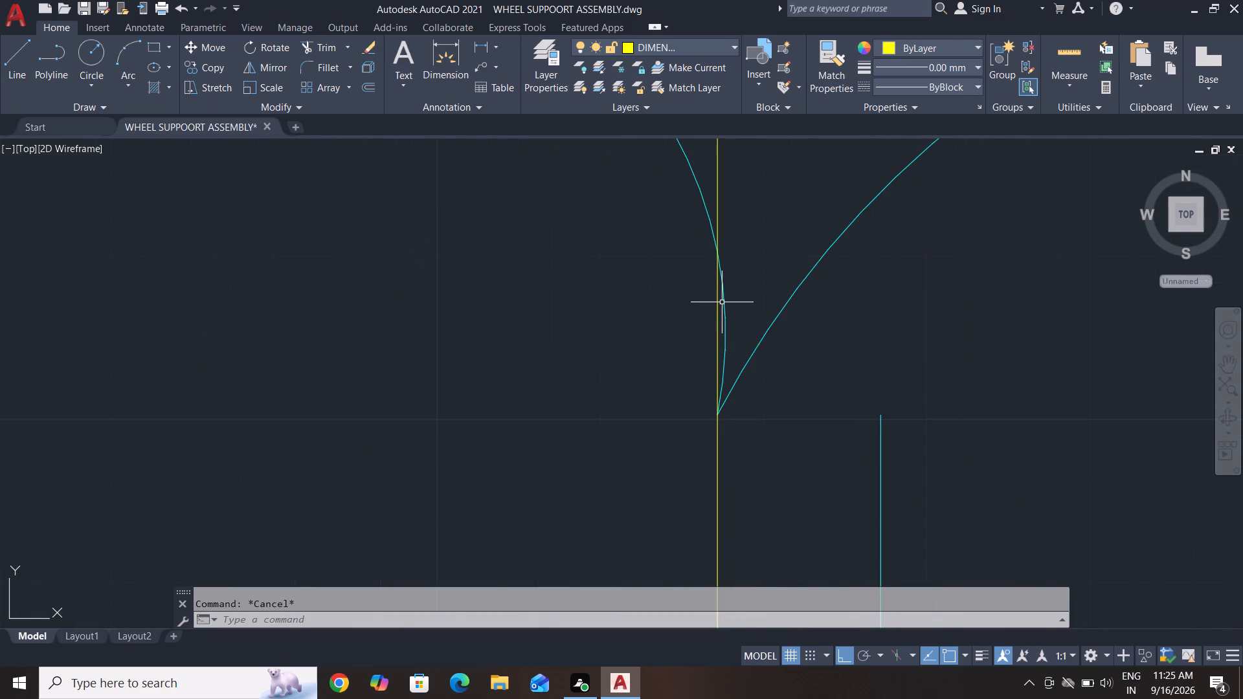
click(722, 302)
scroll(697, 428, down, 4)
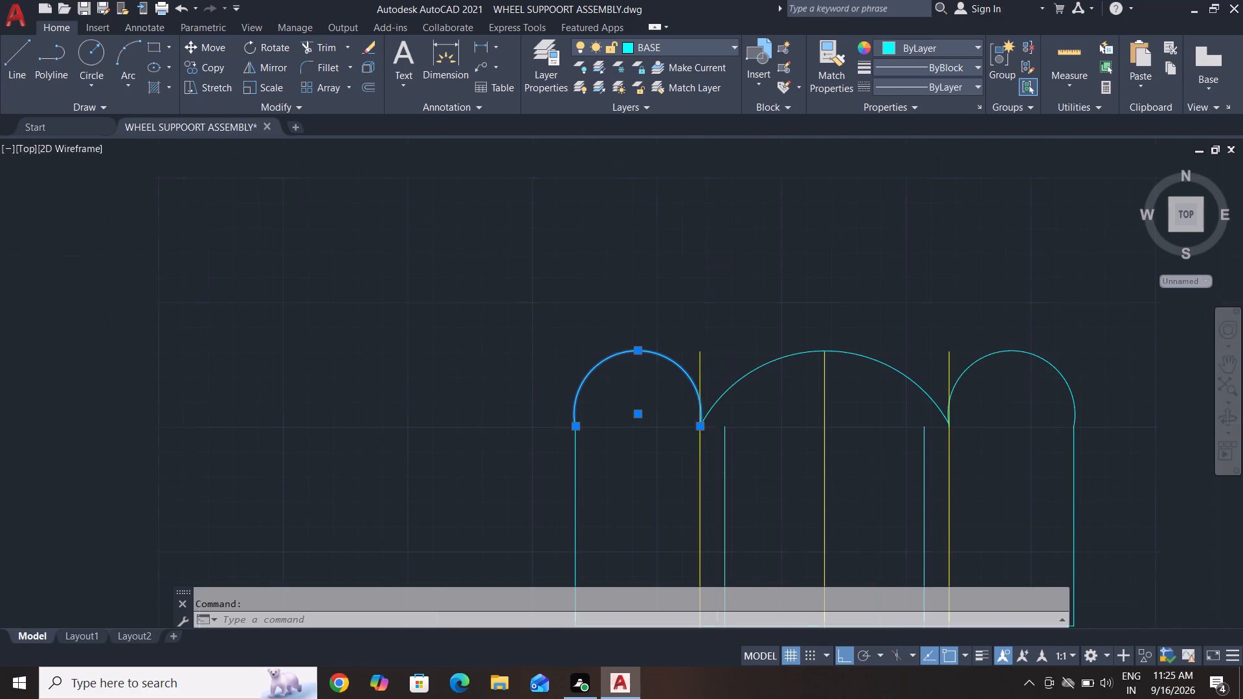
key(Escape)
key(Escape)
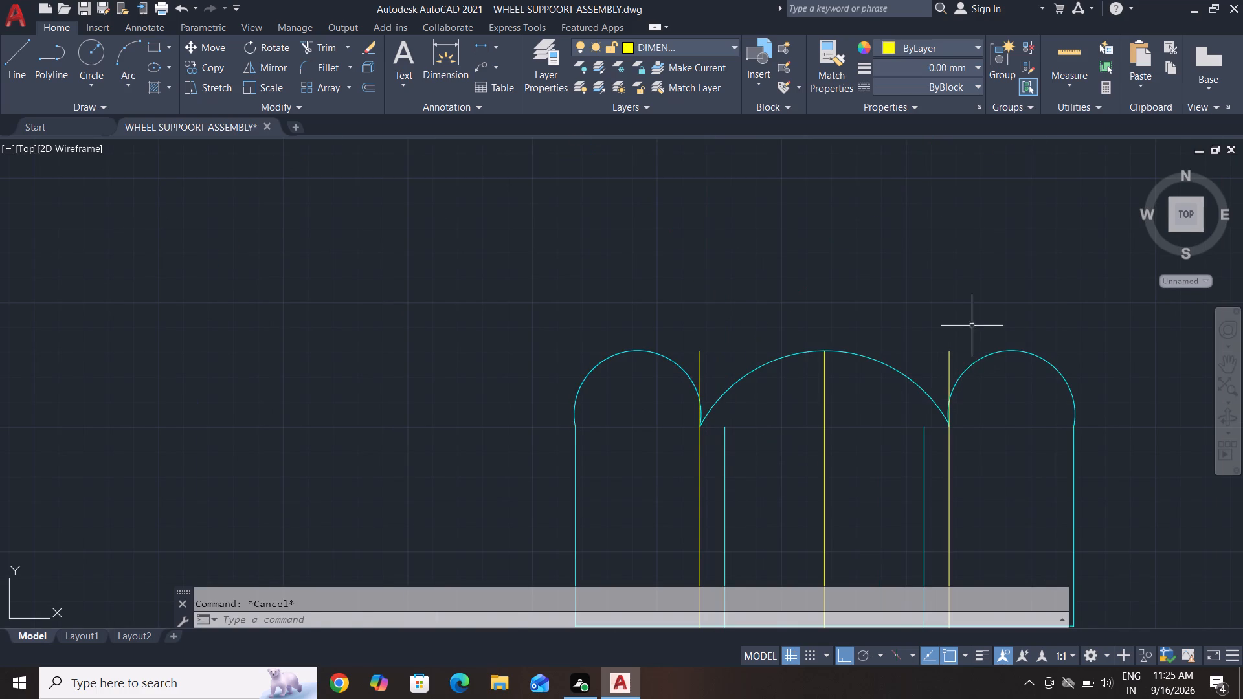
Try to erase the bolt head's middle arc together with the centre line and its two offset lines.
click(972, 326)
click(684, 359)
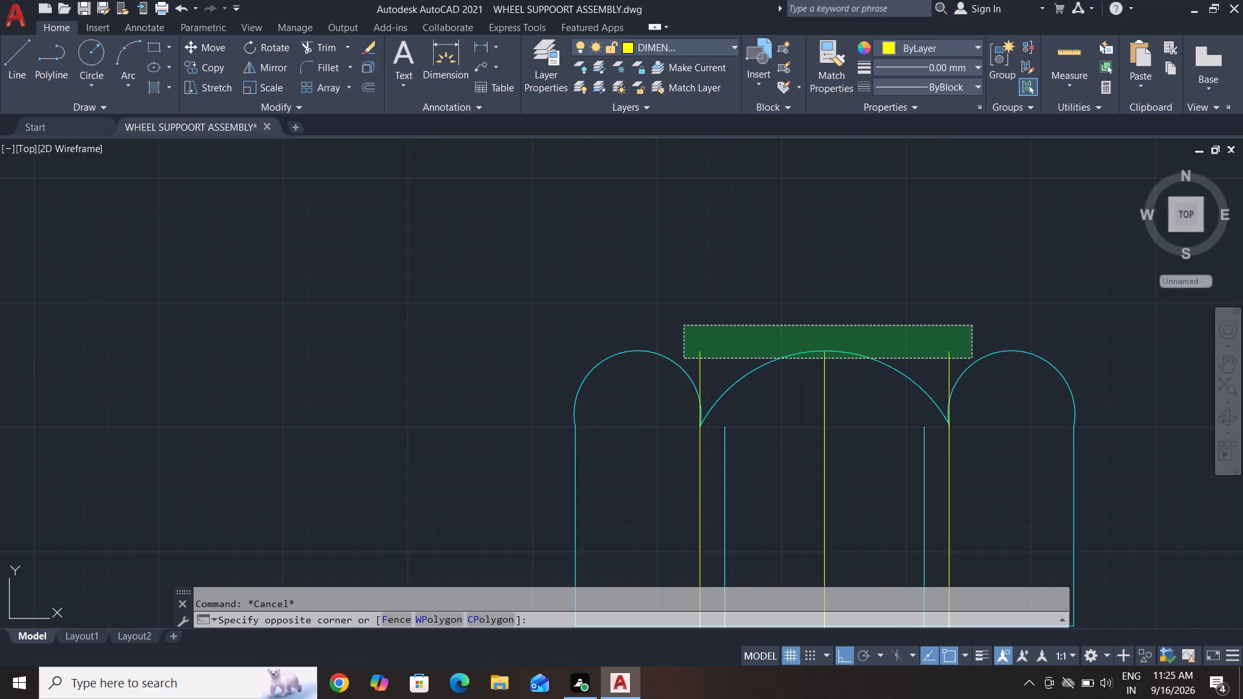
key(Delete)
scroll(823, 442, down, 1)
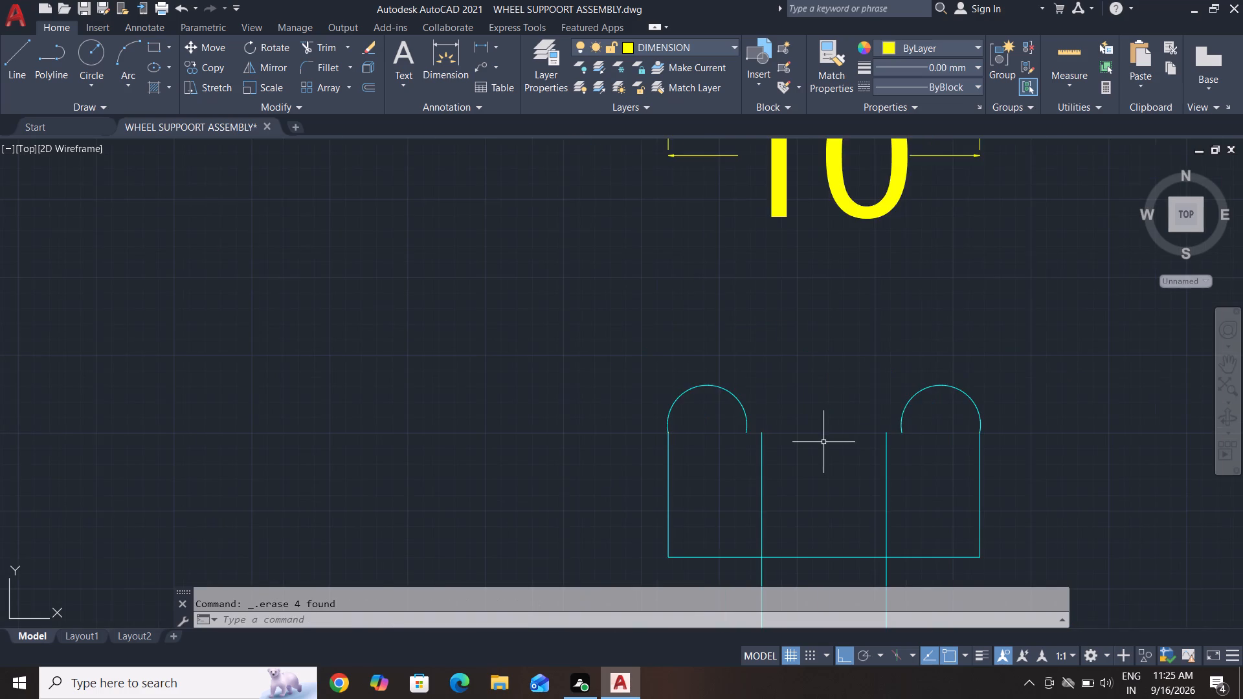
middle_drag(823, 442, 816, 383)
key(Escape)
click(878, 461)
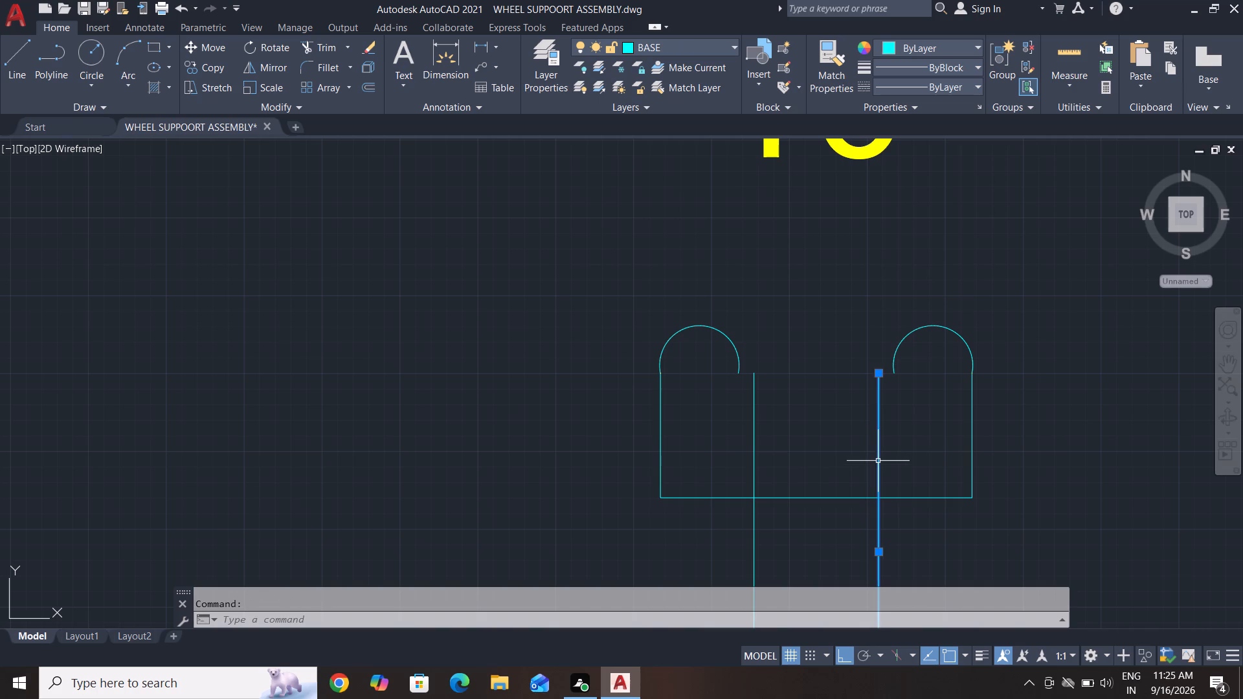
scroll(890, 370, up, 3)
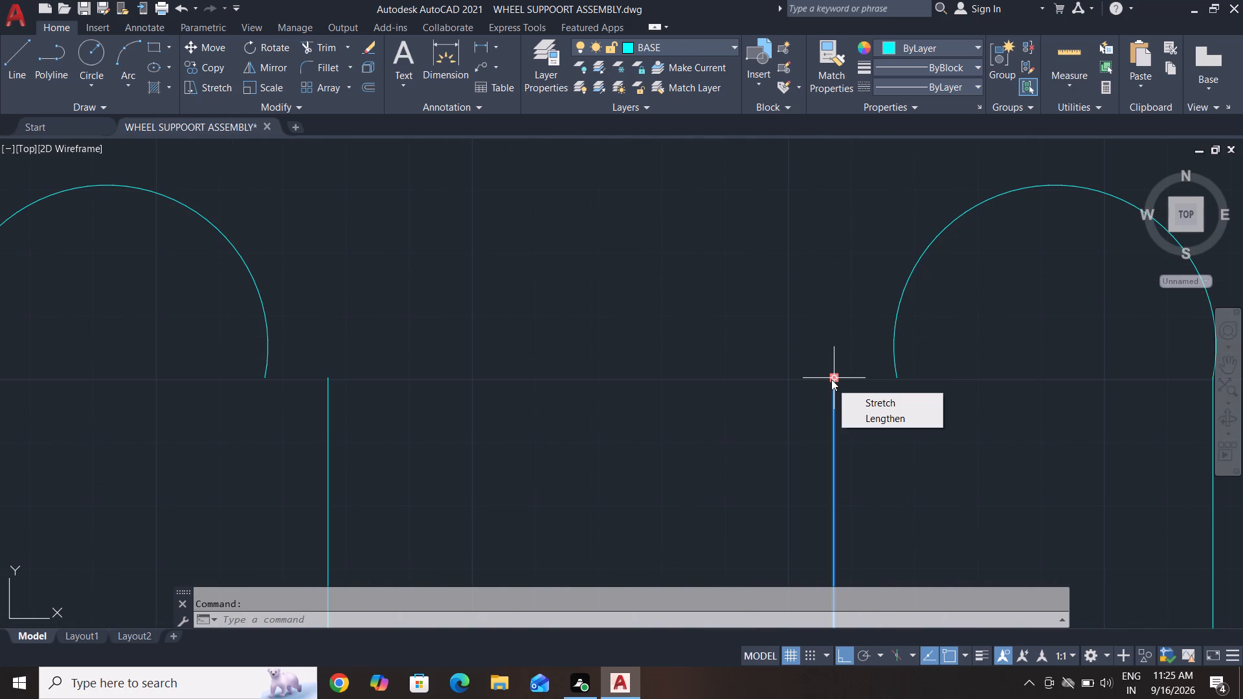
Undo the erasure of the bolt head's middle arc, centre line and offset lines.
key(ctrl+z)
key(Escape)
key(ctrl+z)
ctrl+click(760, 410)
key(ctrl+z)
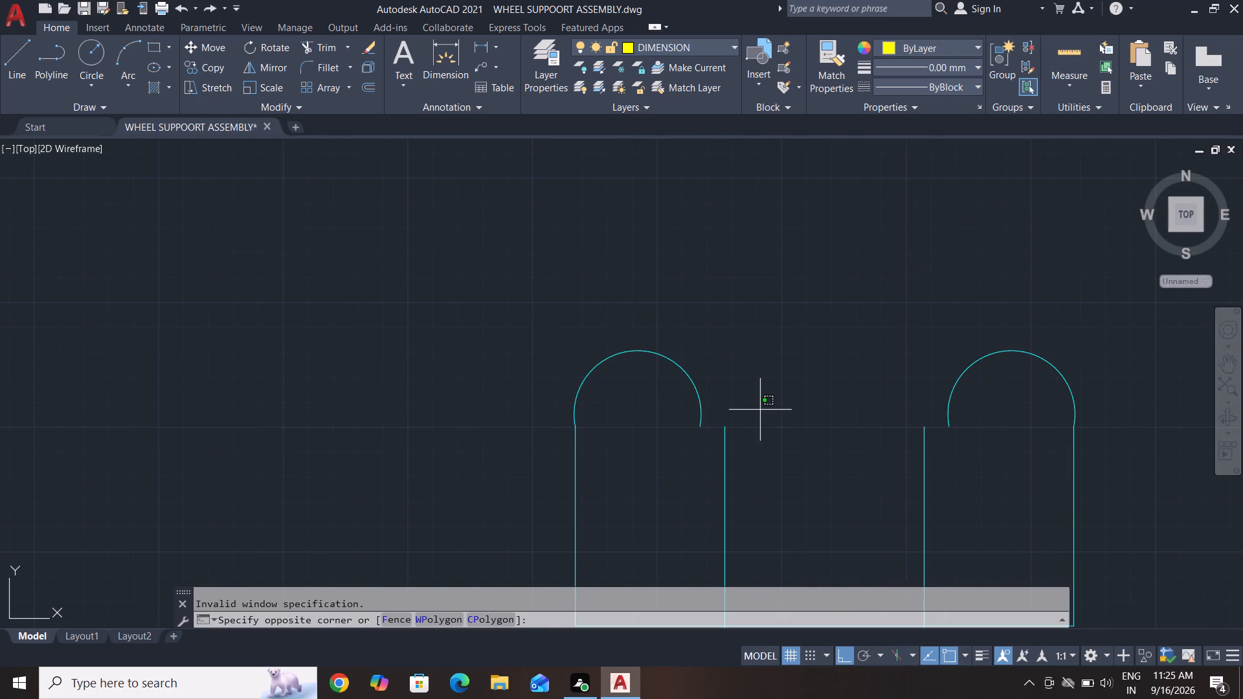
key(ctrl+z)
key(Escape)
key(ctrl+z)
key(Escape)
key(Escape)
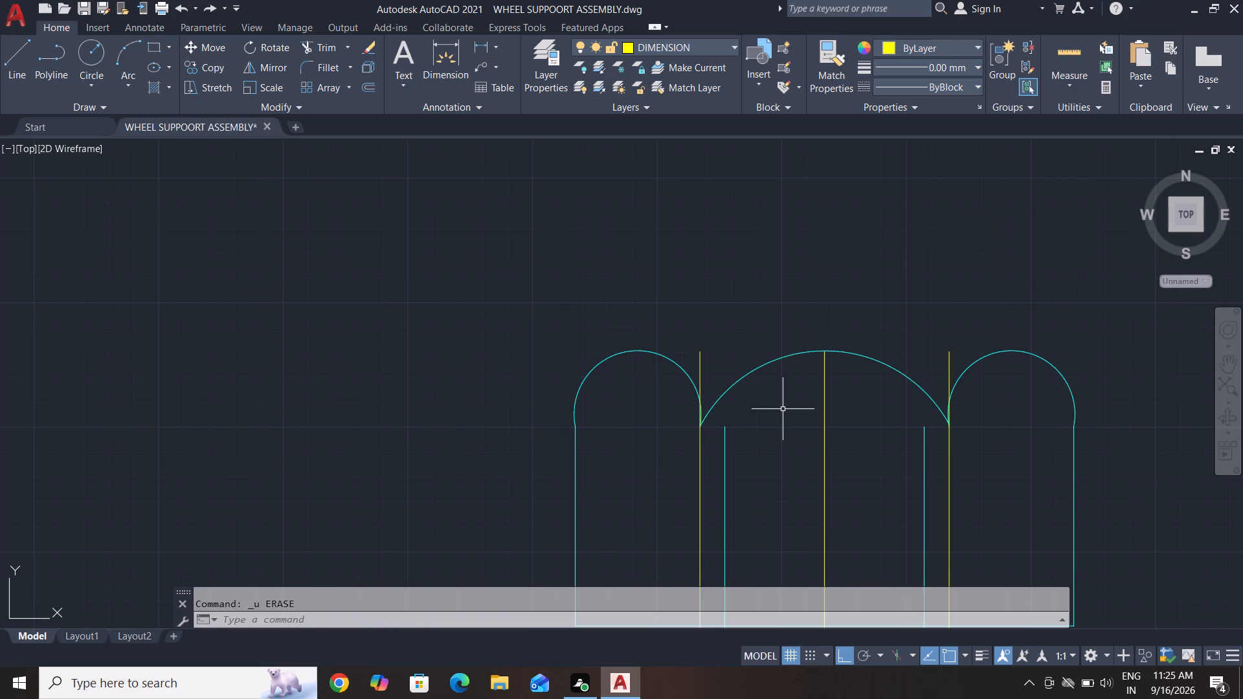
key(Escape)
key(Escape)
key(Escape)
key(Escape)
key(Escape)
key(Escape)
Erase the two offset lines on either side of the bolt's vertical centre line.
click(703, 364)
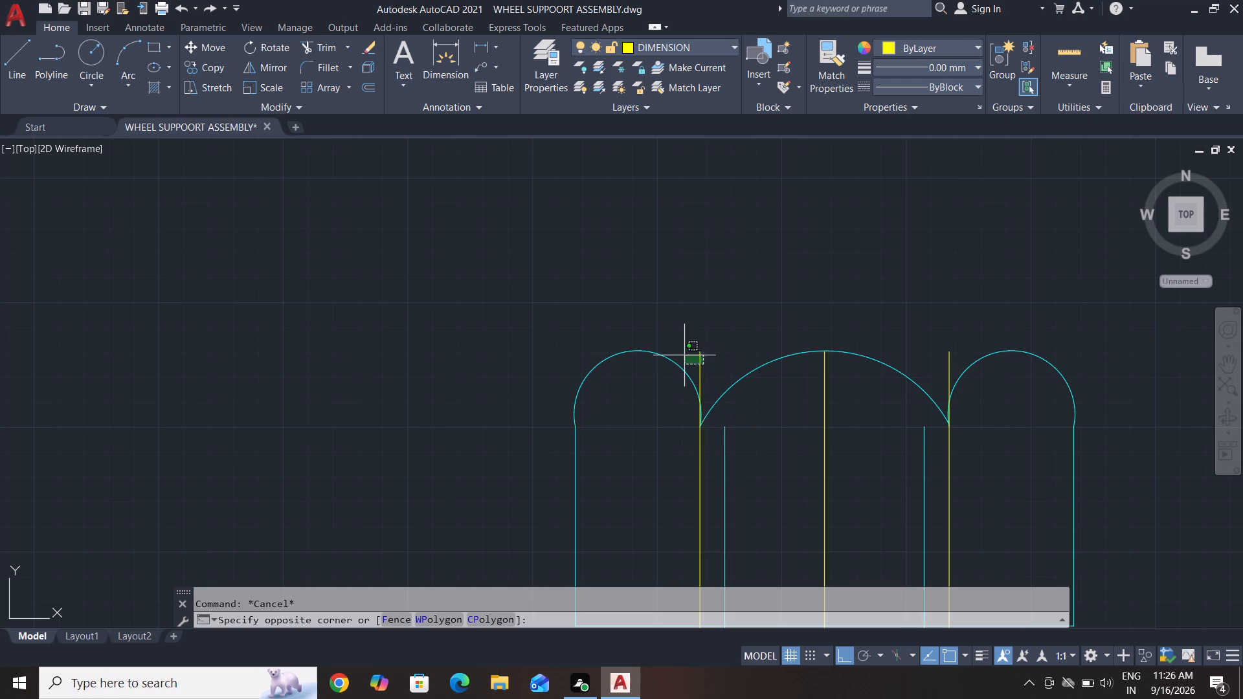
click(685, 344)
key(Delete)
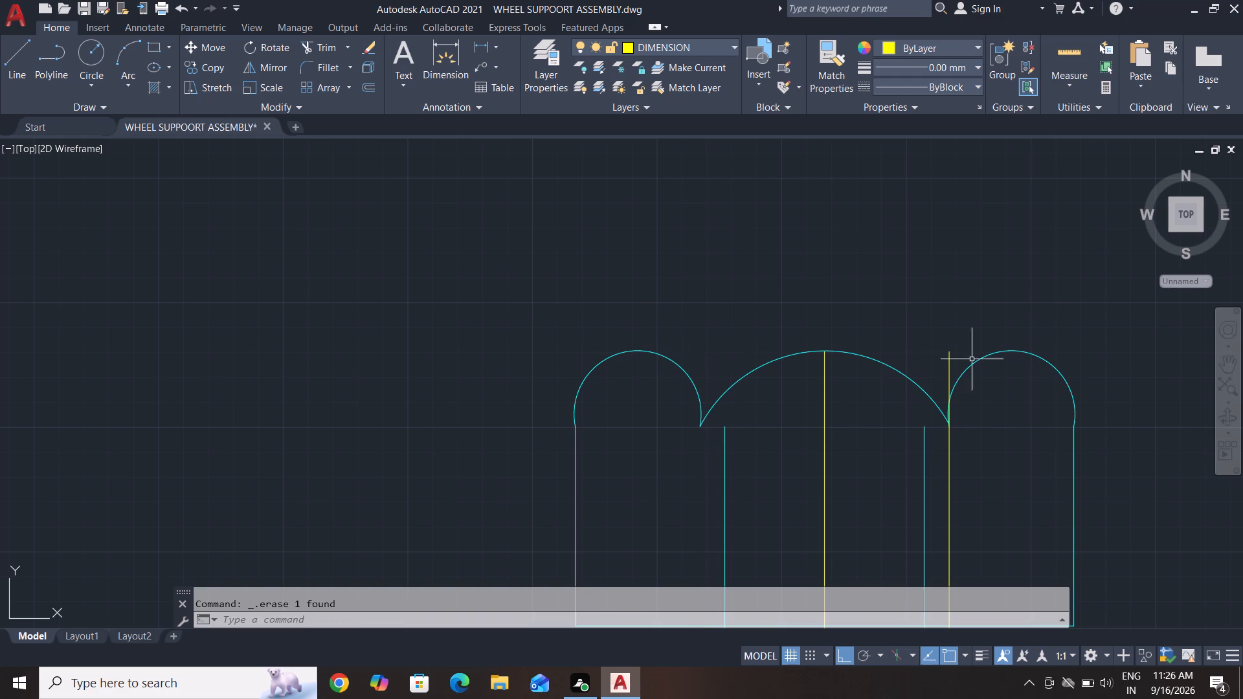
click(950, 357)
key(Delete)
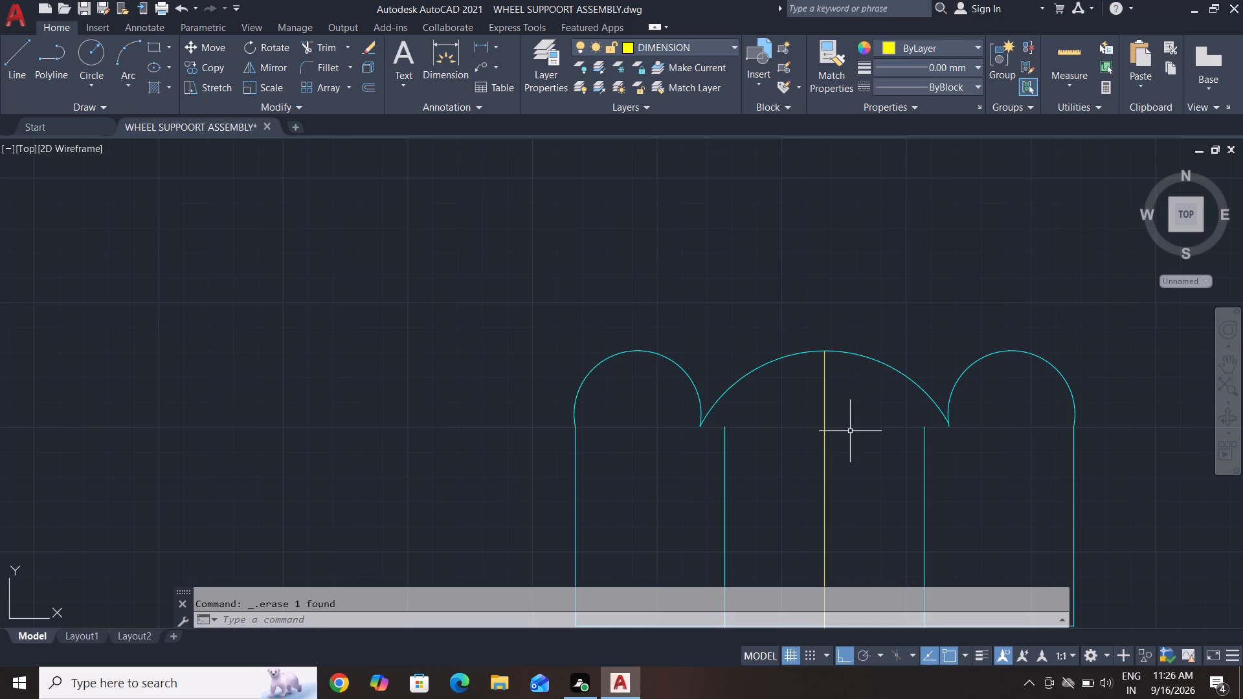
key(Escape)
key(Escape)
Match the properties of the bolt's vertical centre line to those of the right shank edge.
text(match)
key(Return)
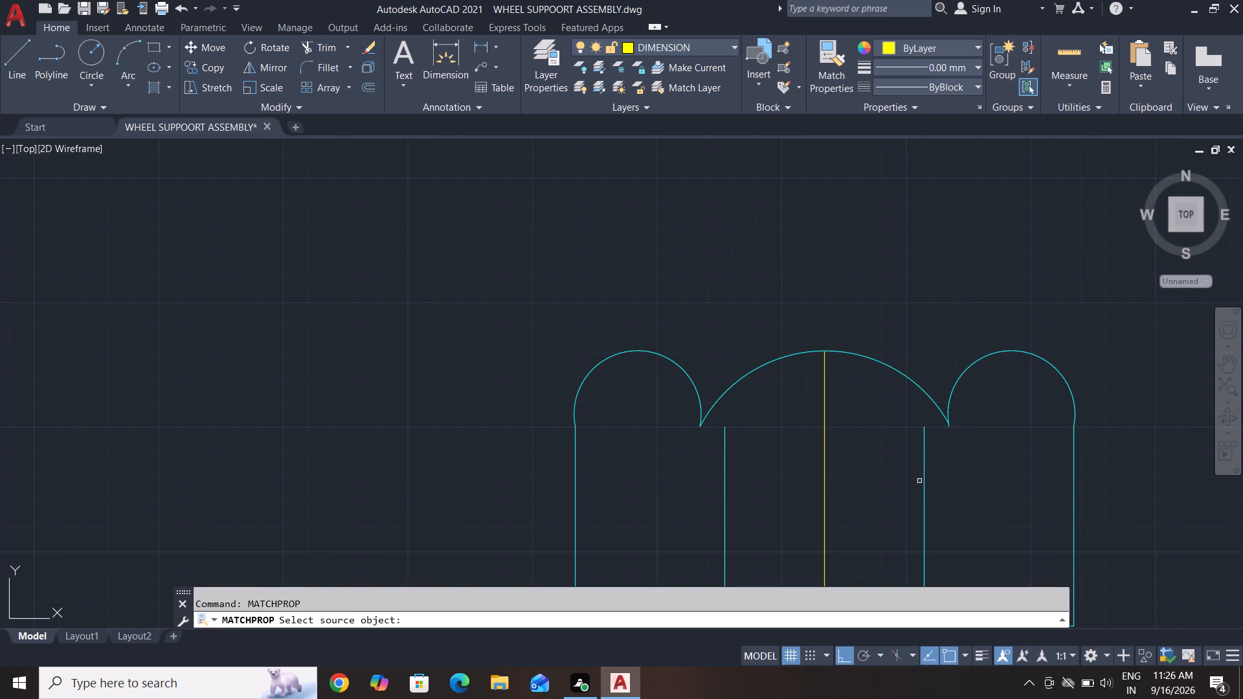
click(926, 493)
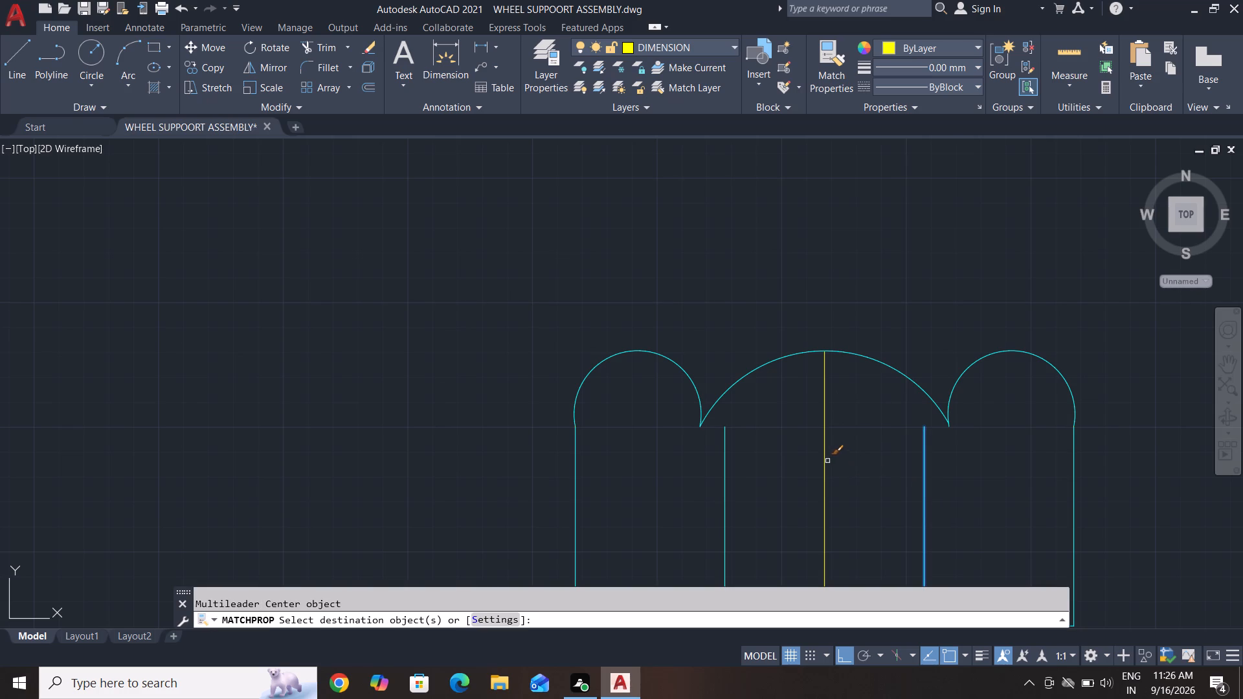
click(823, 458)
key(Escape)
Erase the right and left vertical edge lines of the bolt's shank.
scroll(954, 475, down, 2)
middle_drag(954, 475, 941, 433)
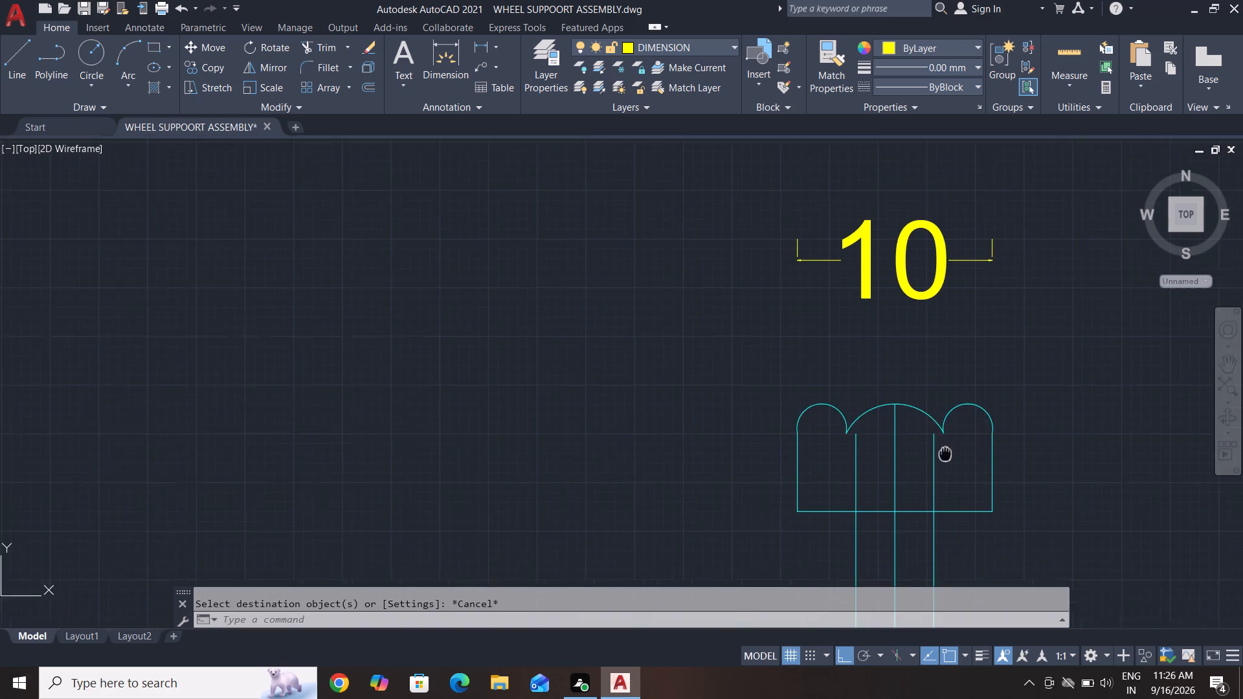
middle_drag(941, 433, 937, 403)
key(Escape)
key(Escape)
click(947, 404)
click(919, 428)
key(Delete)
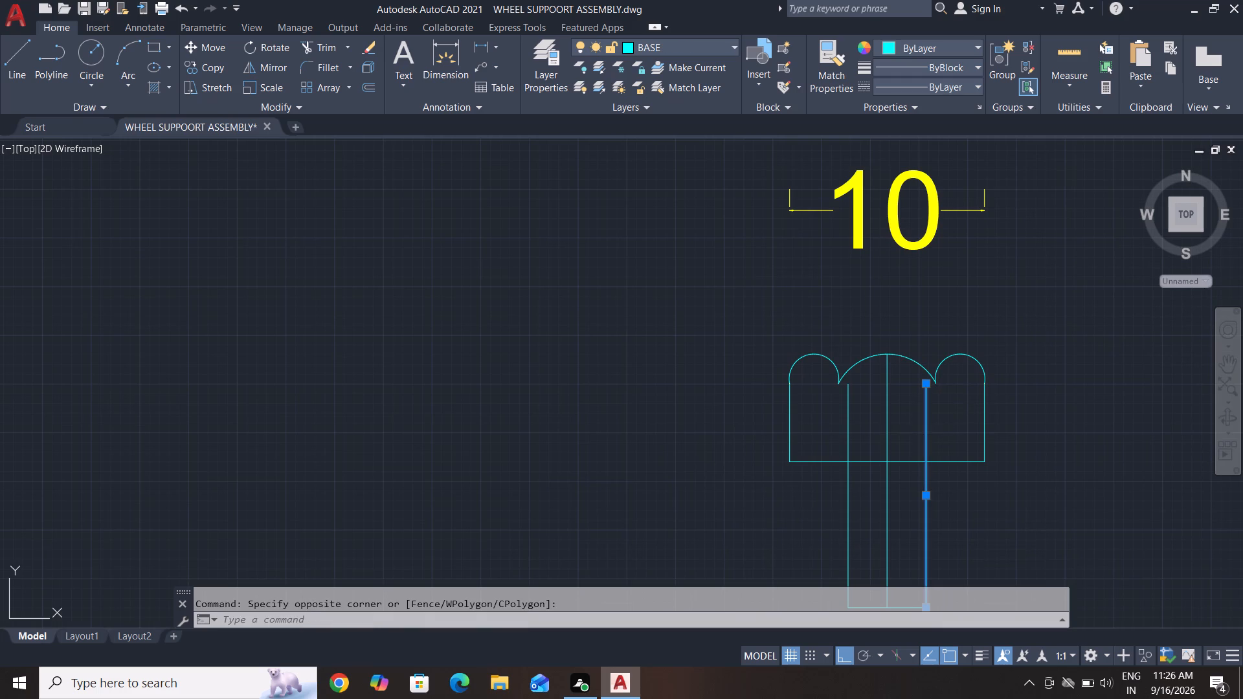
click(867, 432)
click(827, 452)
key(Delete)
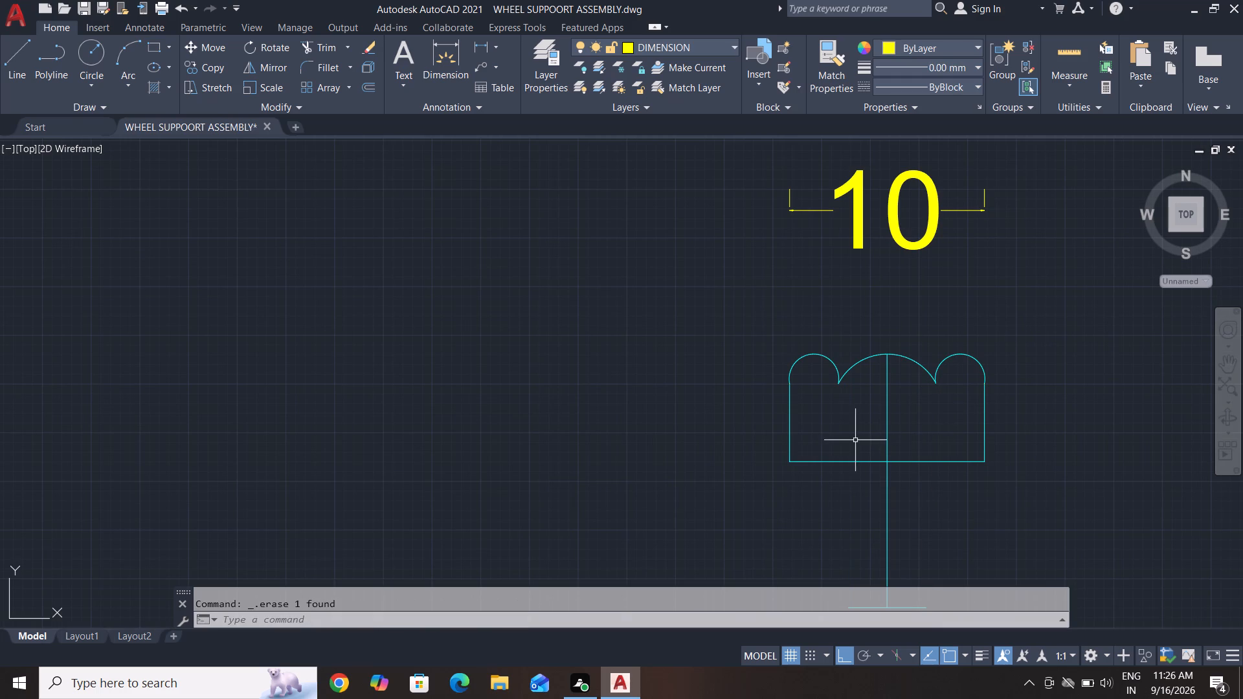
key(Escape)
key(Escape)
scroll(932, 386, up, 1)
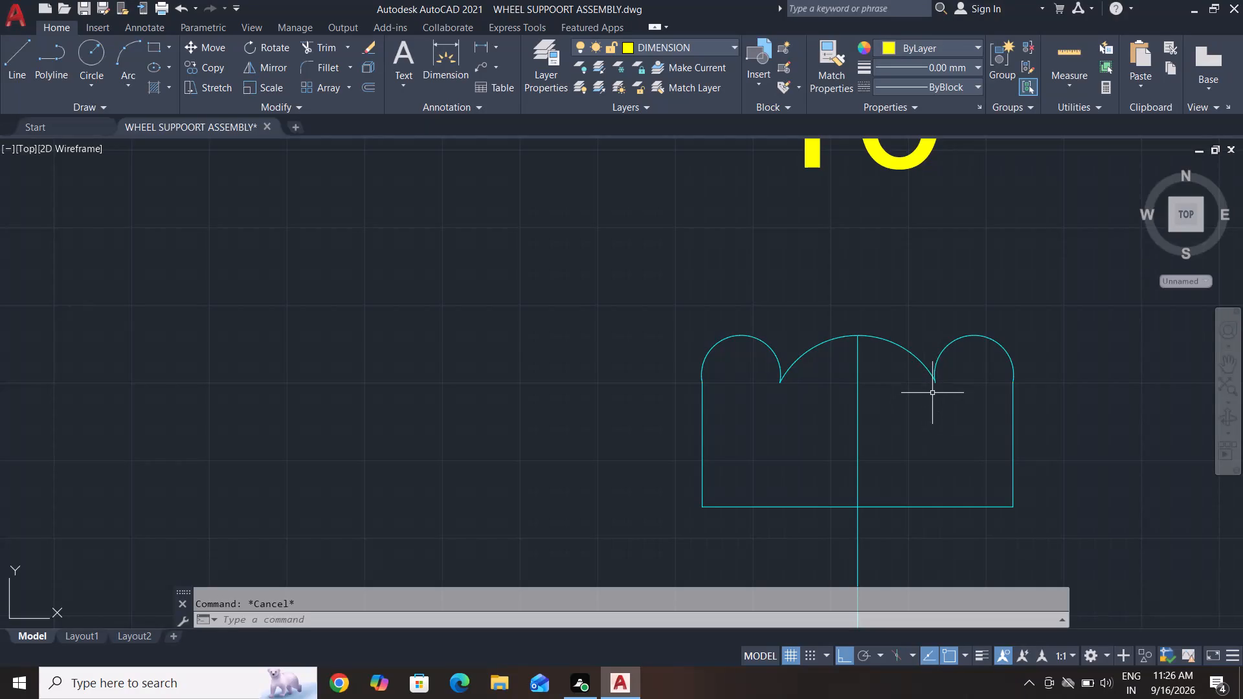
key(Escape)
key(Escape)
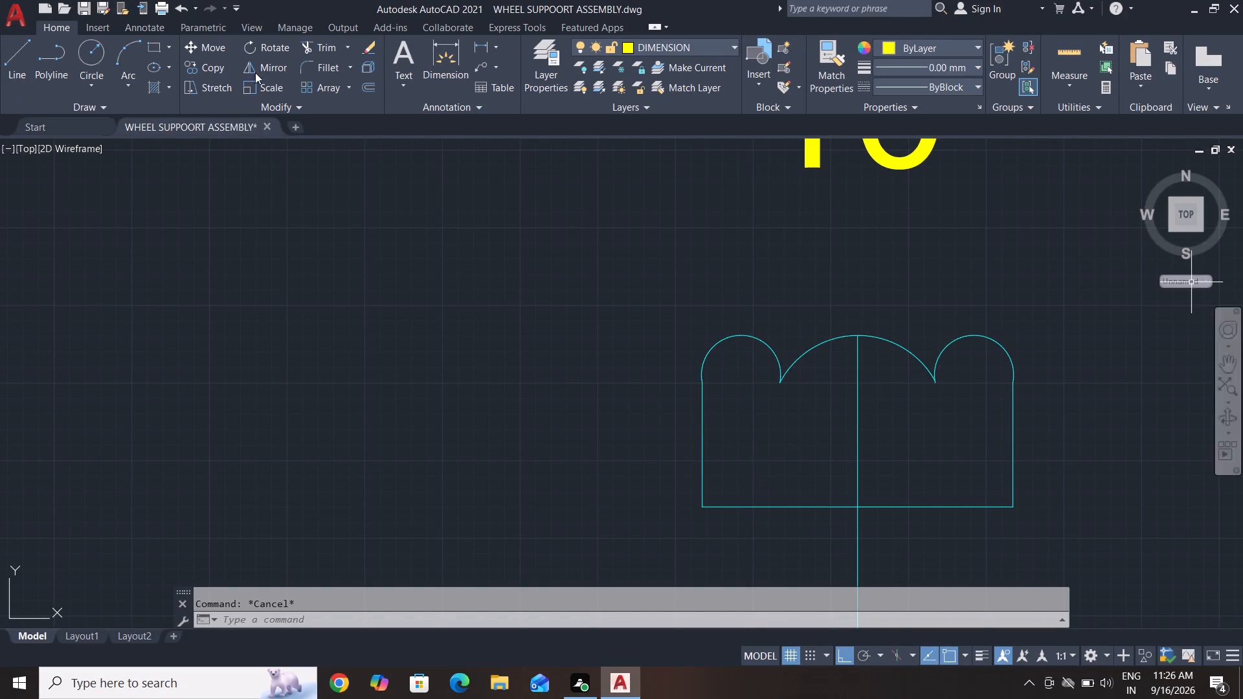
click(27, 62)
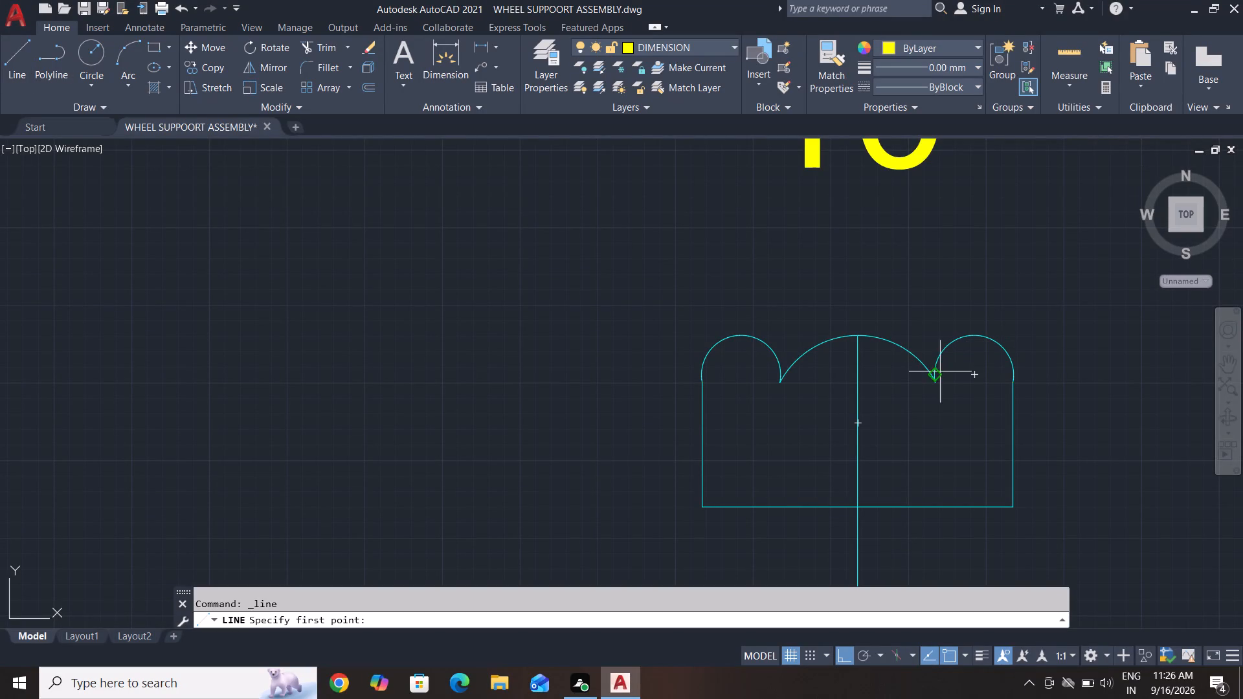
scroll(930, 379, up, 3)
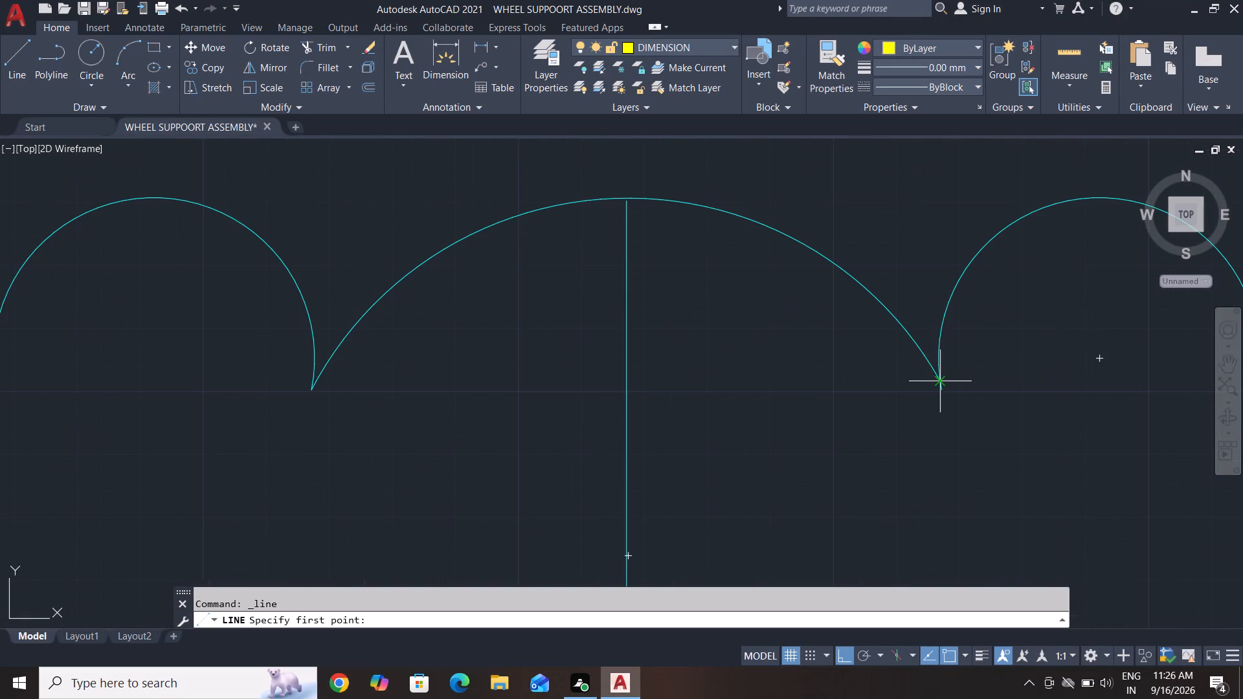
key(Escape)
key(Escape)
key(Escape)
Extend the top end of the bolt's vertical centre line to the head's middle arc.
text(ex)
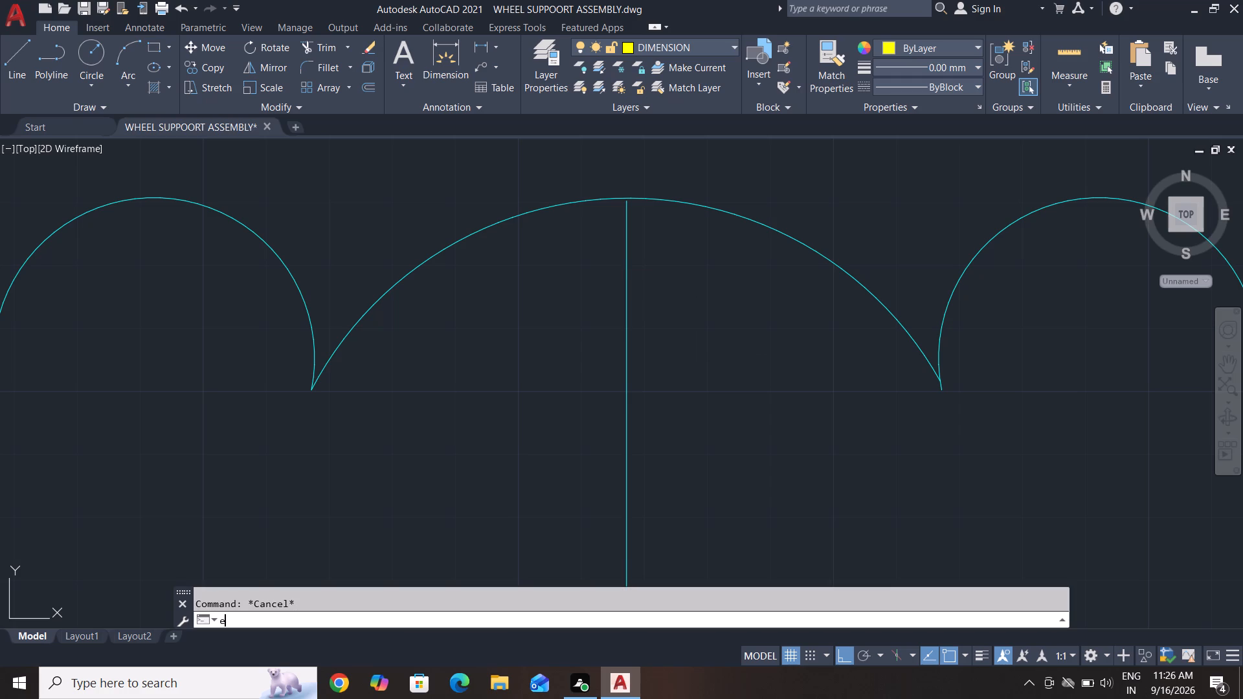
key(Escape)
key(Escape)
text(ex)
key(space)
key(space)
click(660, 267)
click(608, 296)
key(Escape)
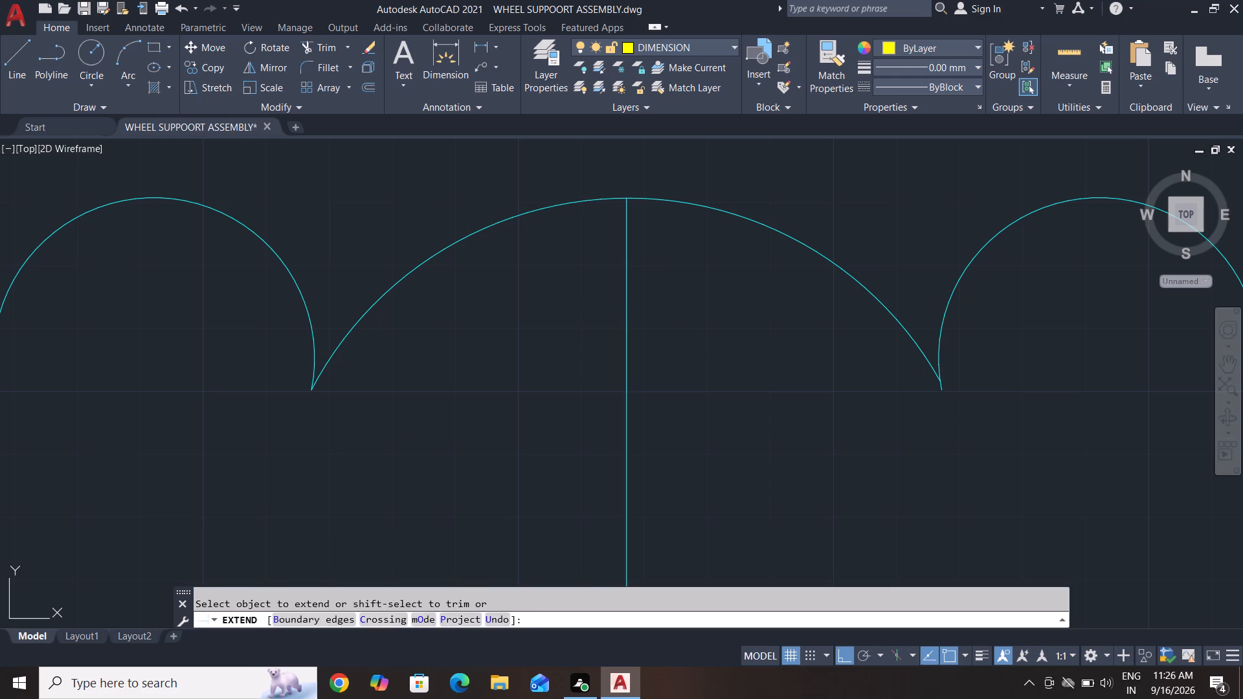
Offset the bolt's vertical centre line by 2.5 to both sides.
key(Escape)
key(Escape)
key(Escape)
key(Escape)
key(Escape)
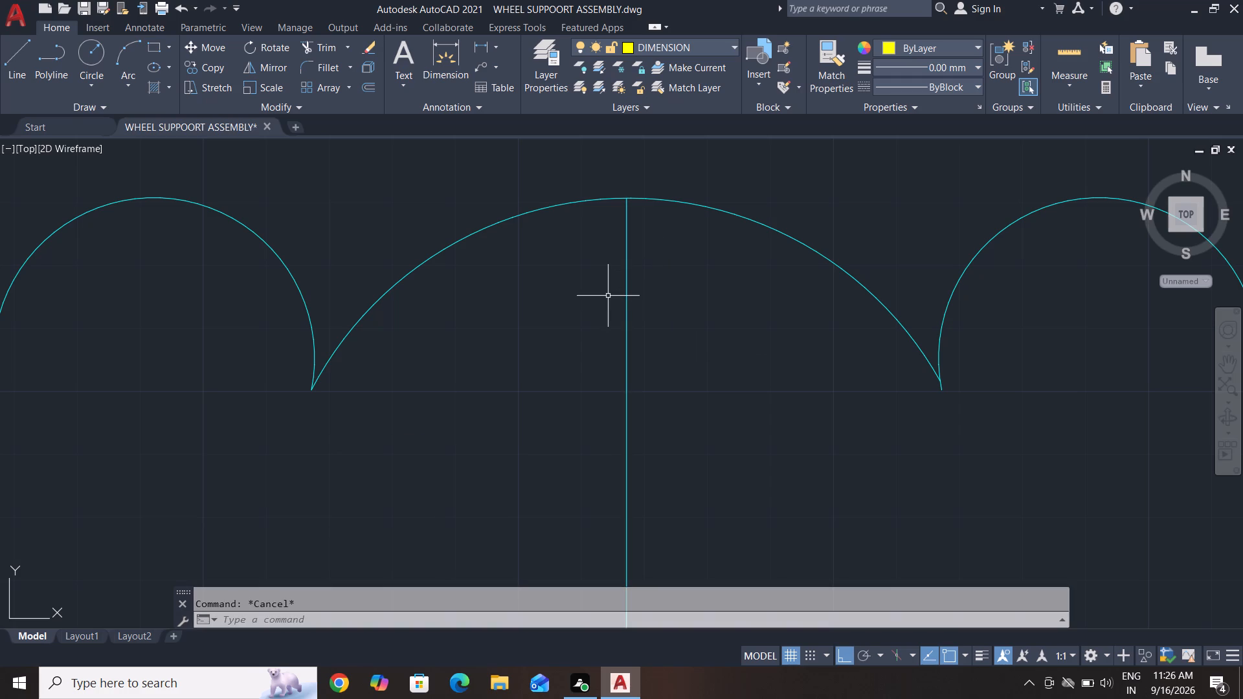
key(Escape)
key(Escape)
scroll(776, 448, down, 3)
middle_drag(776, 448, 776, 430)
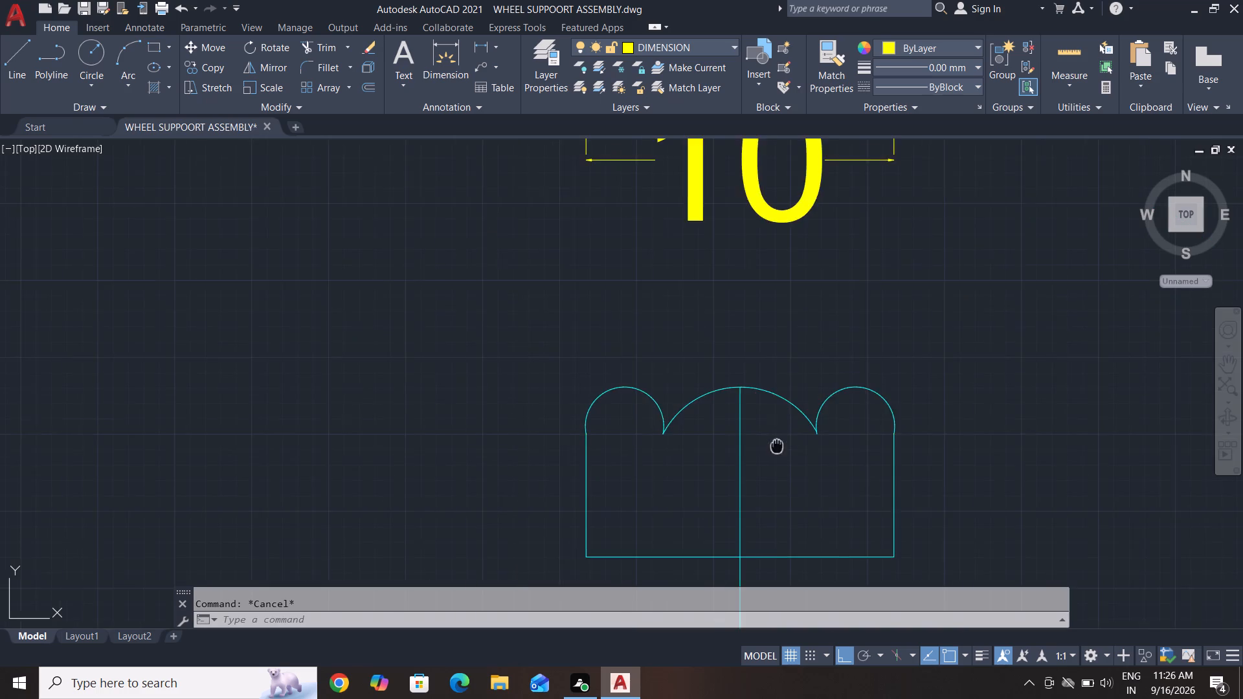
middle_drag(776, 430, 751, 345)
key(Escape)
key(Escape)
text(o 2.5)
key(Return)
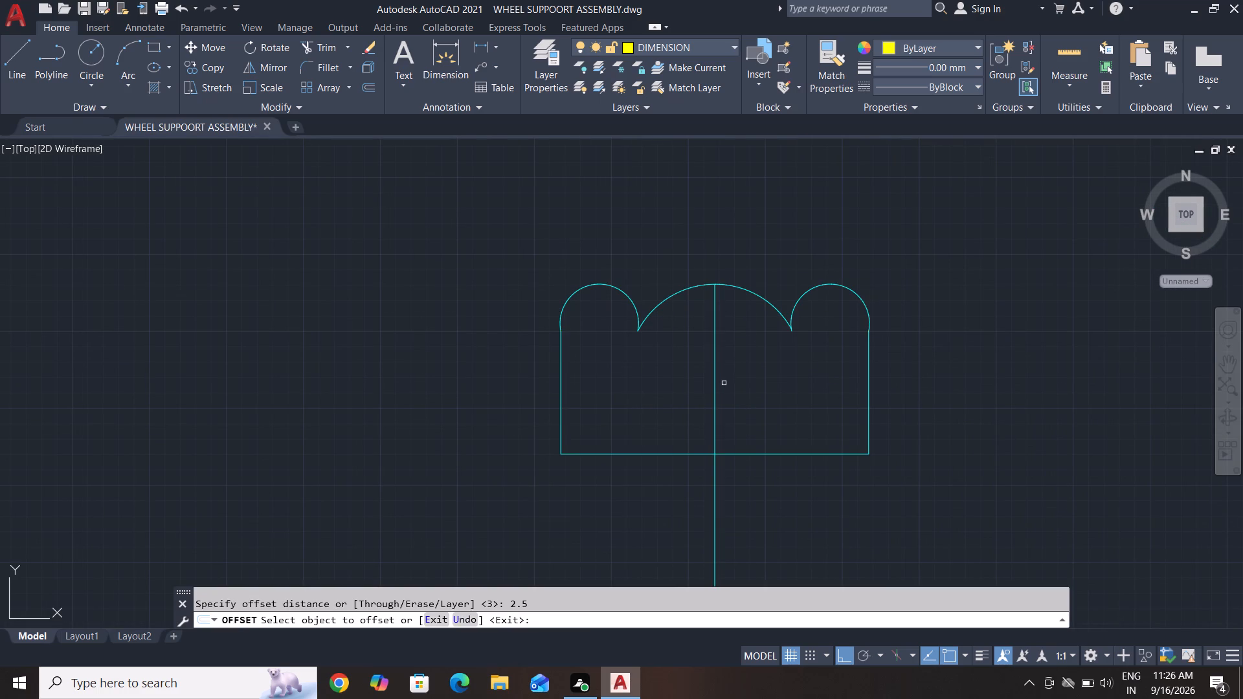
click(714, 413)
click(772, 425)
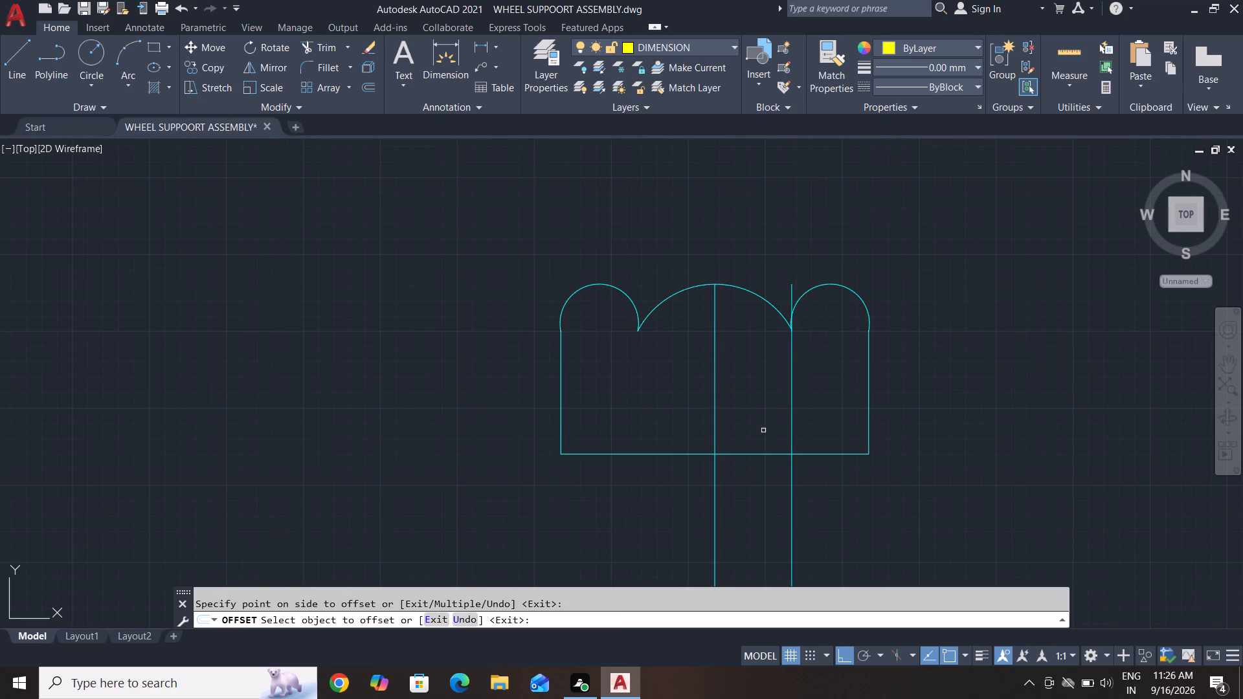
click(714, 428)
click(649, 427)
key(Escape)
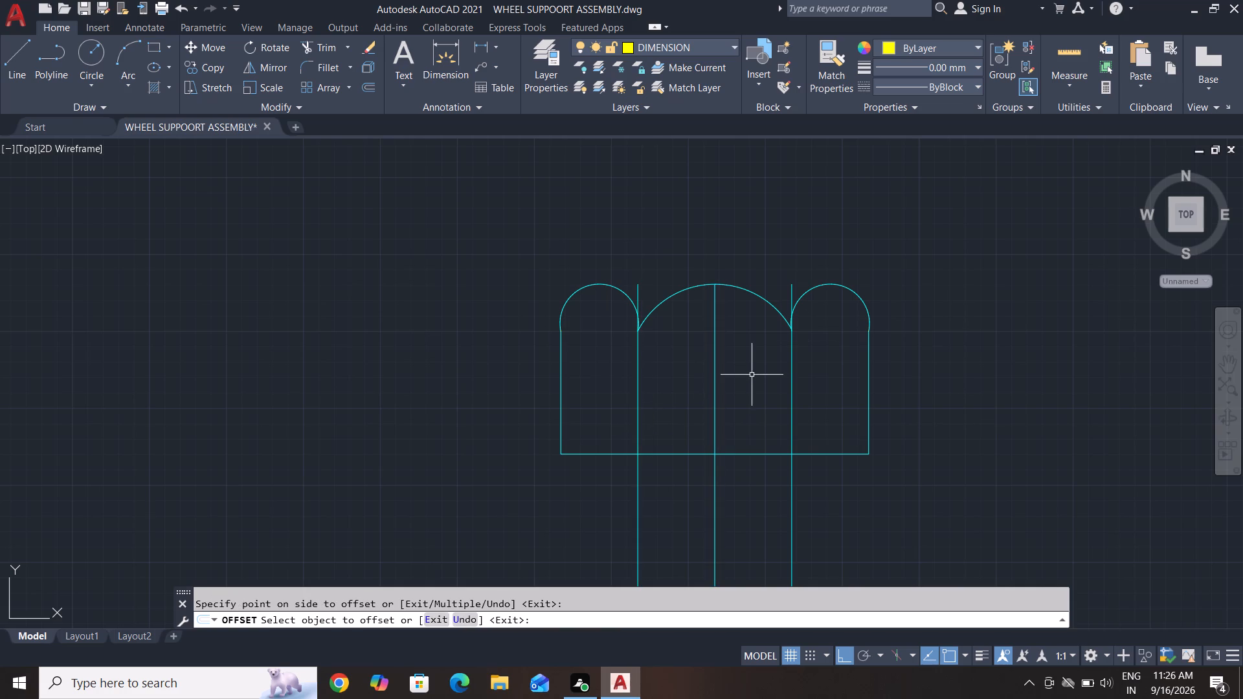
key(Escape)
Erase the small arc on the right side of the bolt head.
scroll(787, 315, up, 5)
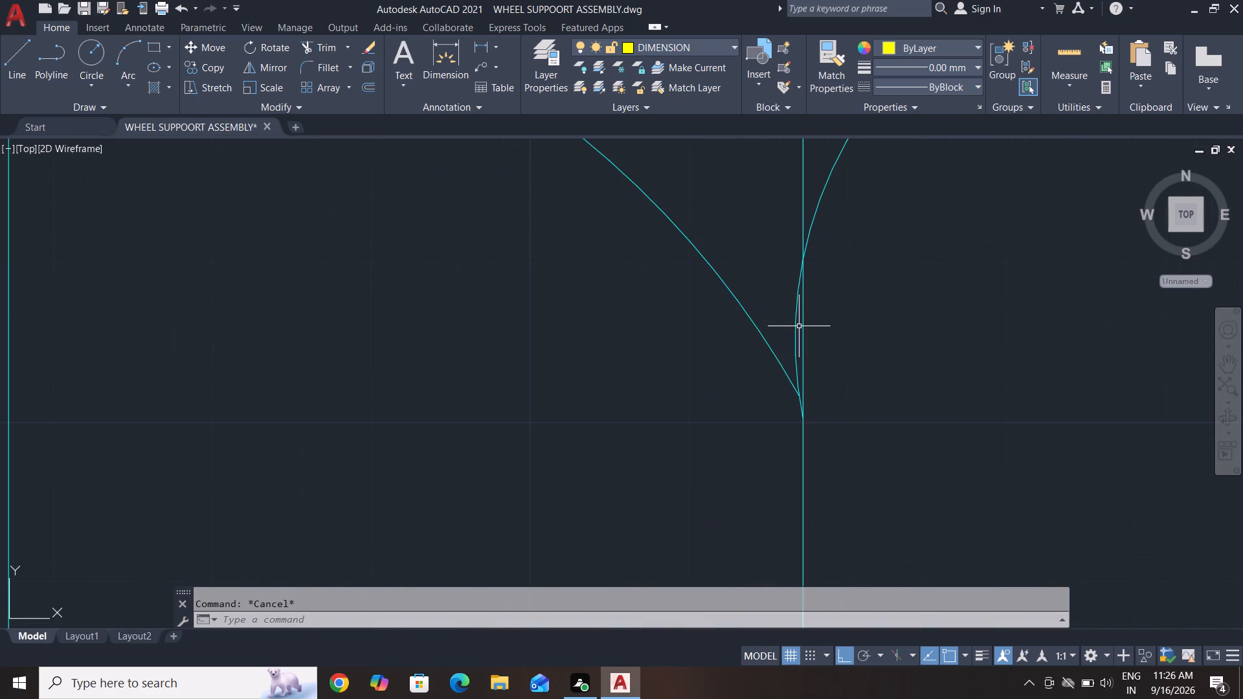
key(Escape)
key(Escape)
click(794, 332)
scroll(784, 423, down, 2)
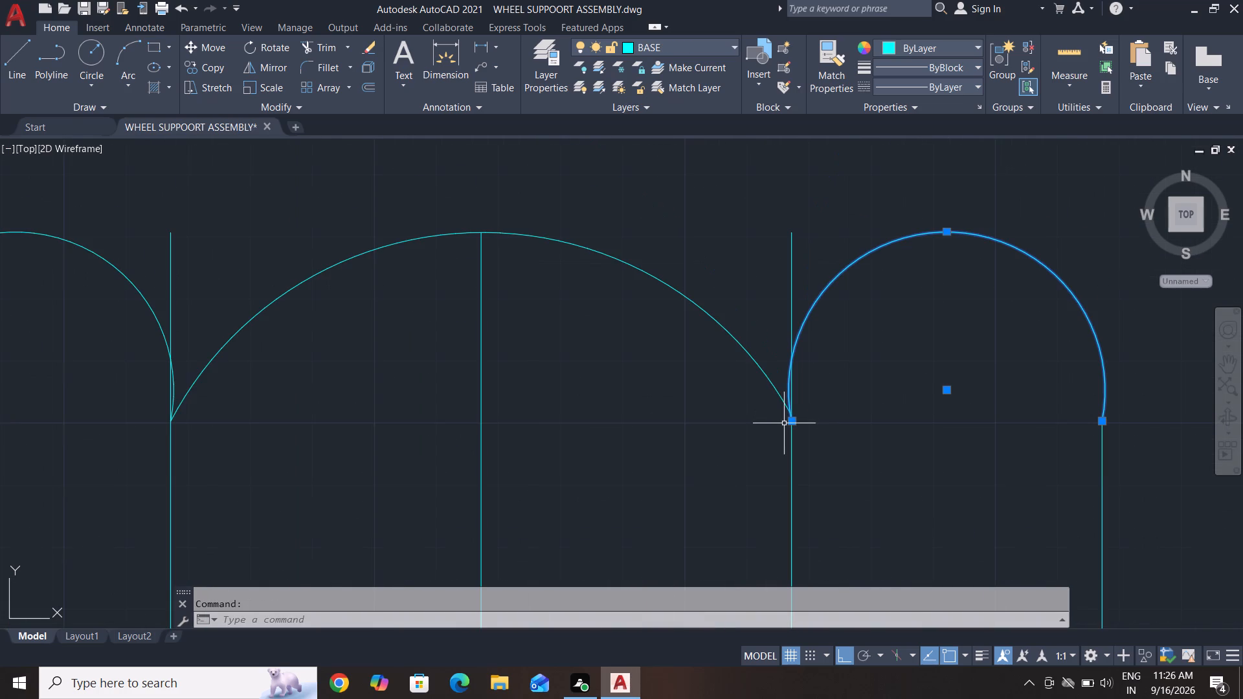
click(787, 384)
click(788, 391)
key(Escape)
key(Escape)
key(Escape)
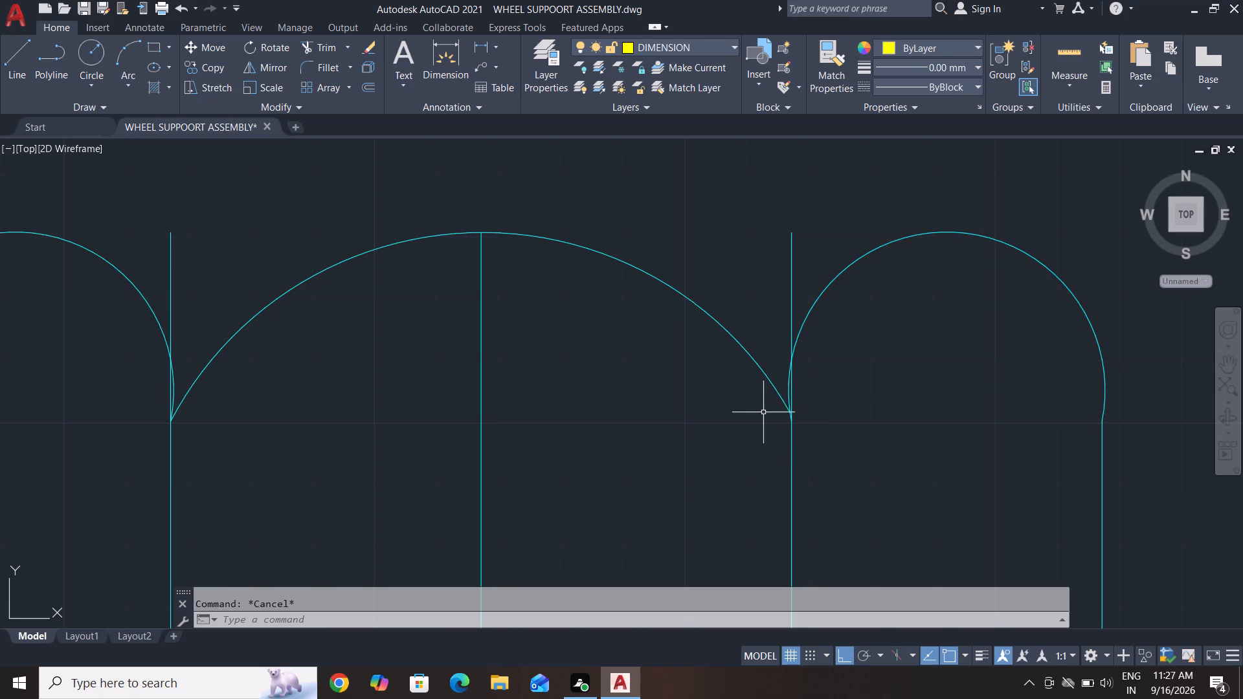
key(Escape)
key(Escape)
key(Escape)
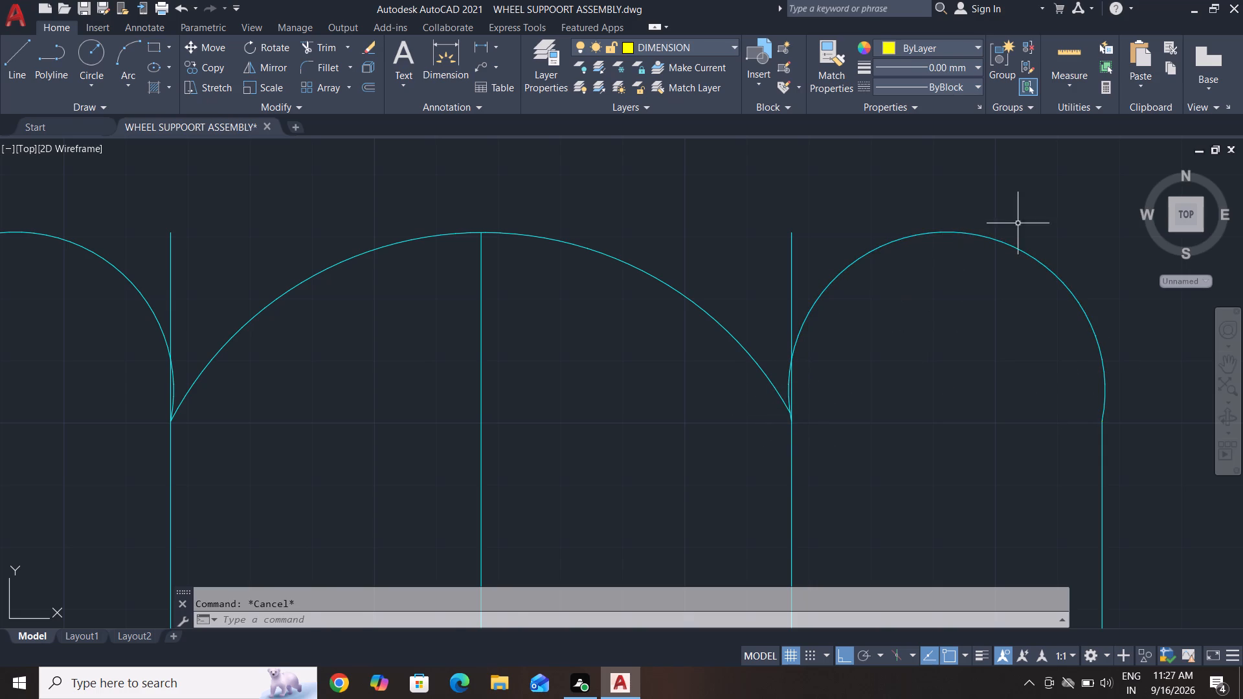
click(1019, 222)
click(943, 333)
key(Delete)
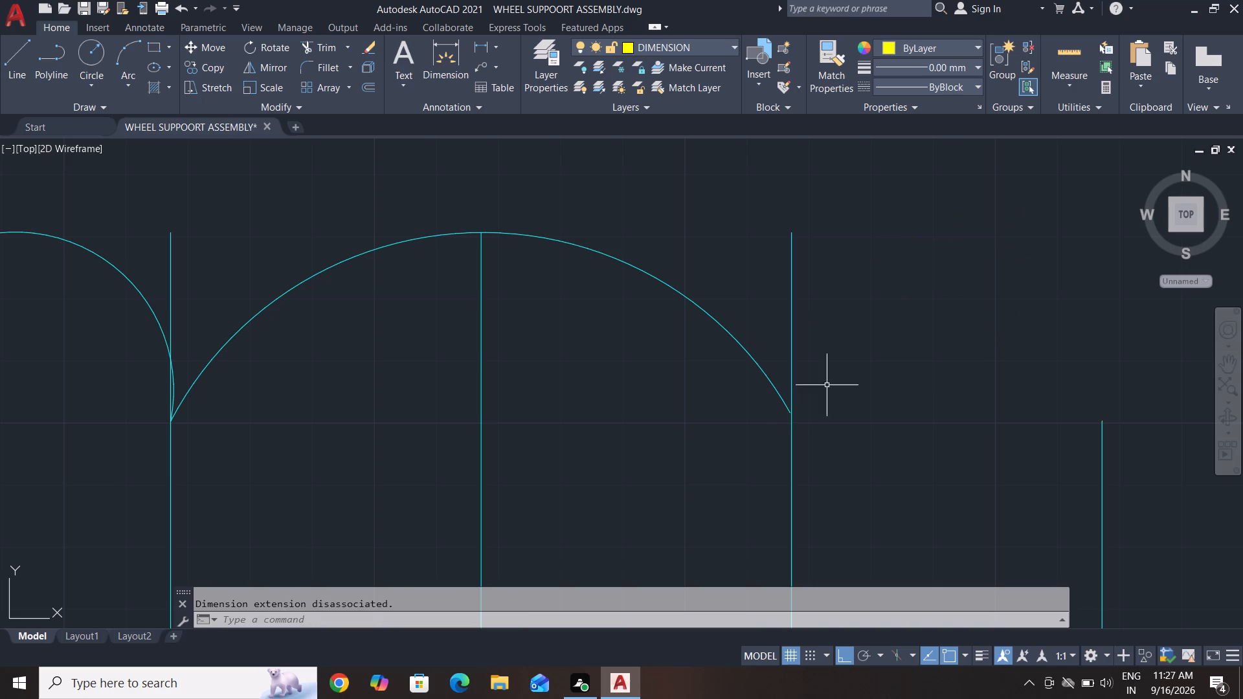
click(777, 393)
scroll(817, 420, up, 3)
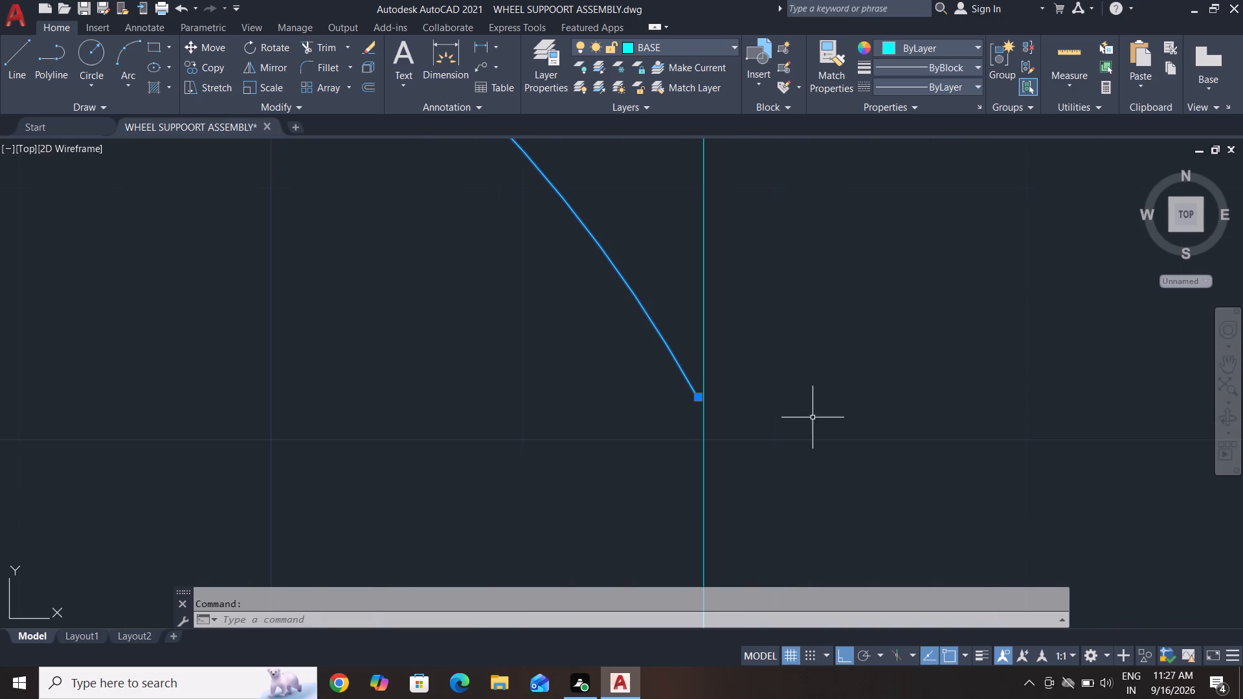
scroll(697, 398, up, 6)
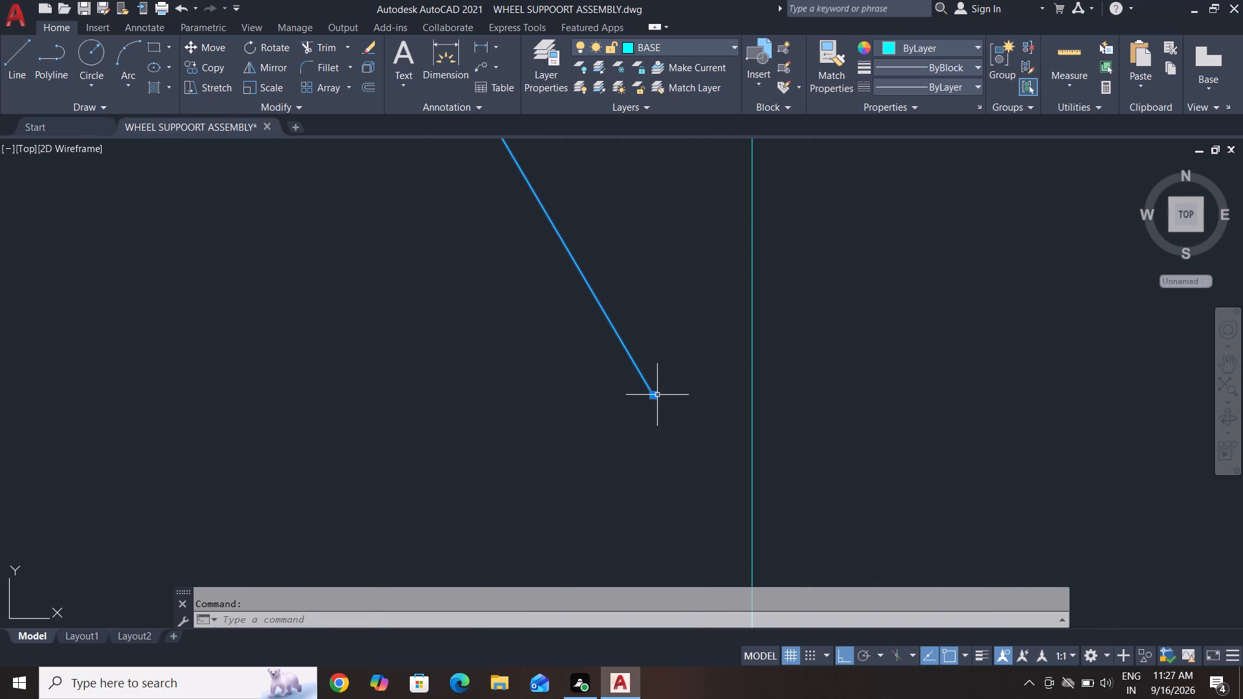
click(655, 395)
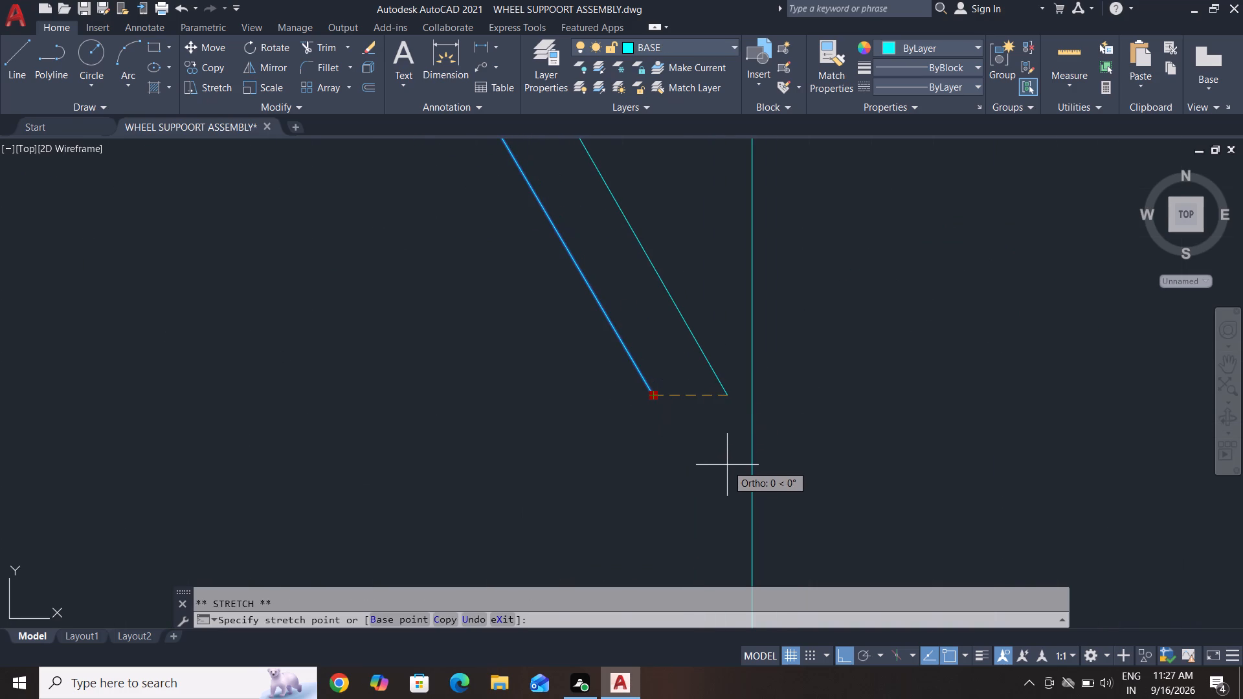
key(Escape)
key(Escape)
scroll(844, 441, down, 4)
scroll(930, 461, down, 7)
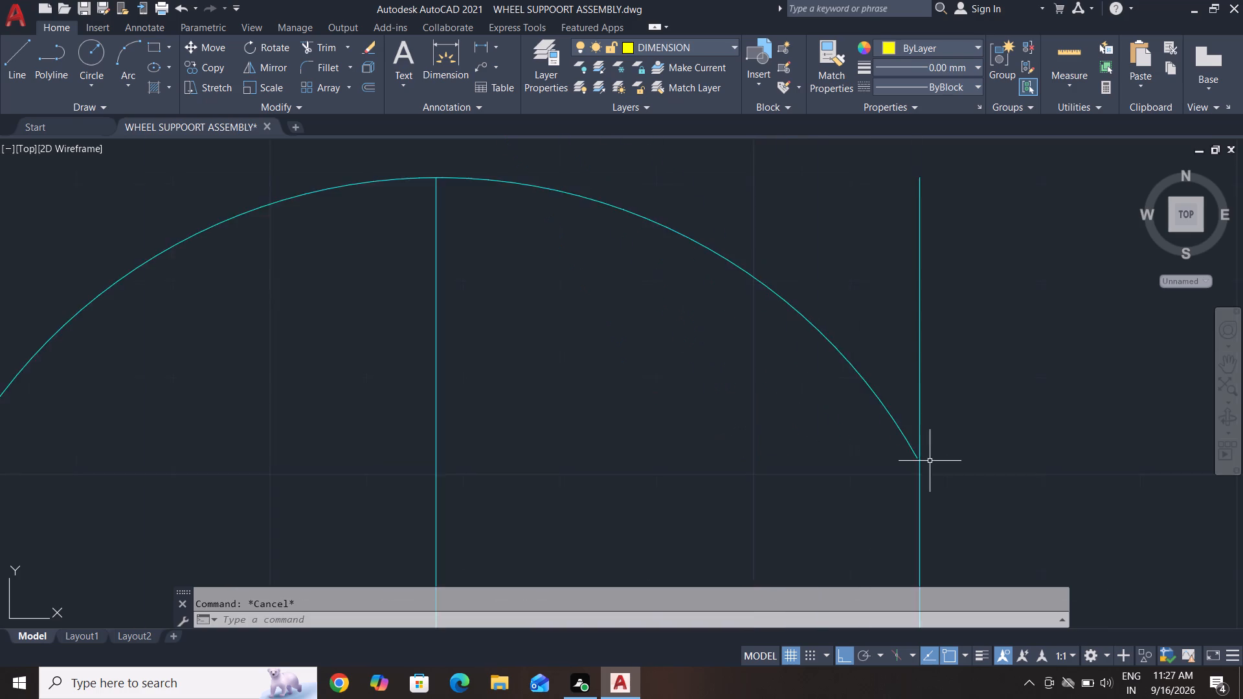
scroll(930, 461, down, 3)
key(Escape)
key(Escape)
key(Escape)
Extend the right end of the head's middle arc to the right offset line.
text(ex)
key(space)
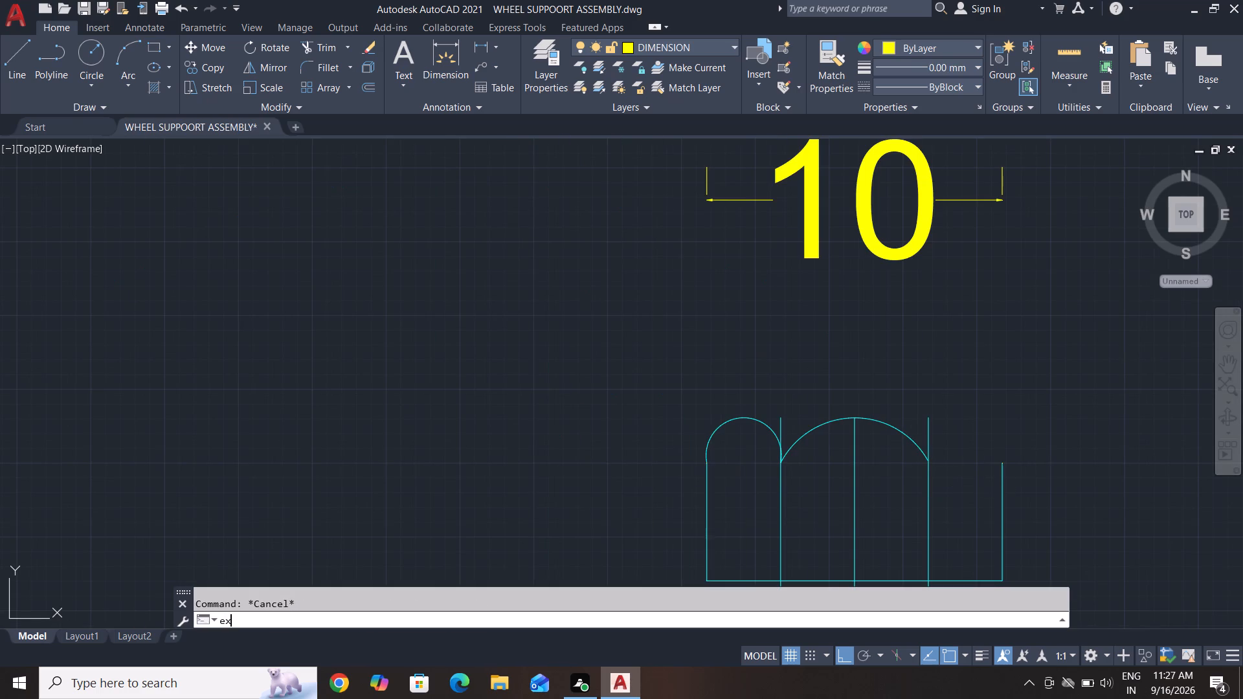
key(space)
scroll(957, 496, up, 3)
scroll(776, 337, up, 4)
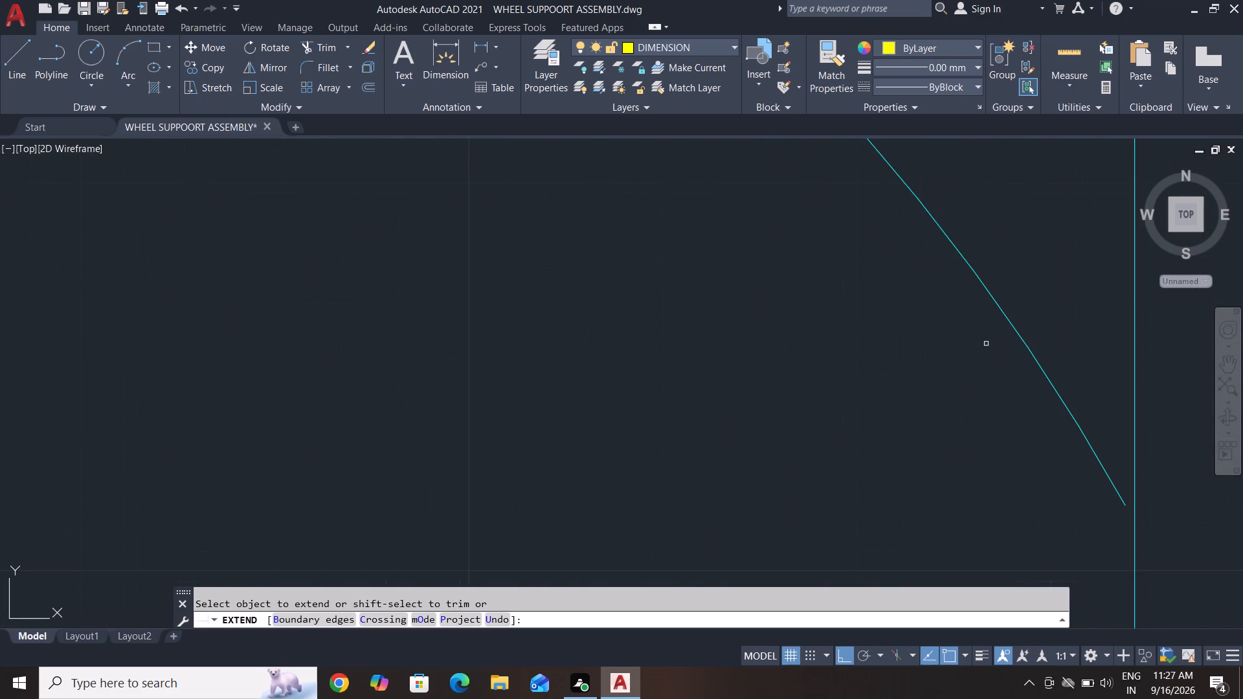
click(1031, 293)
click(887, 439)
scroll(900, 441, down, 5)
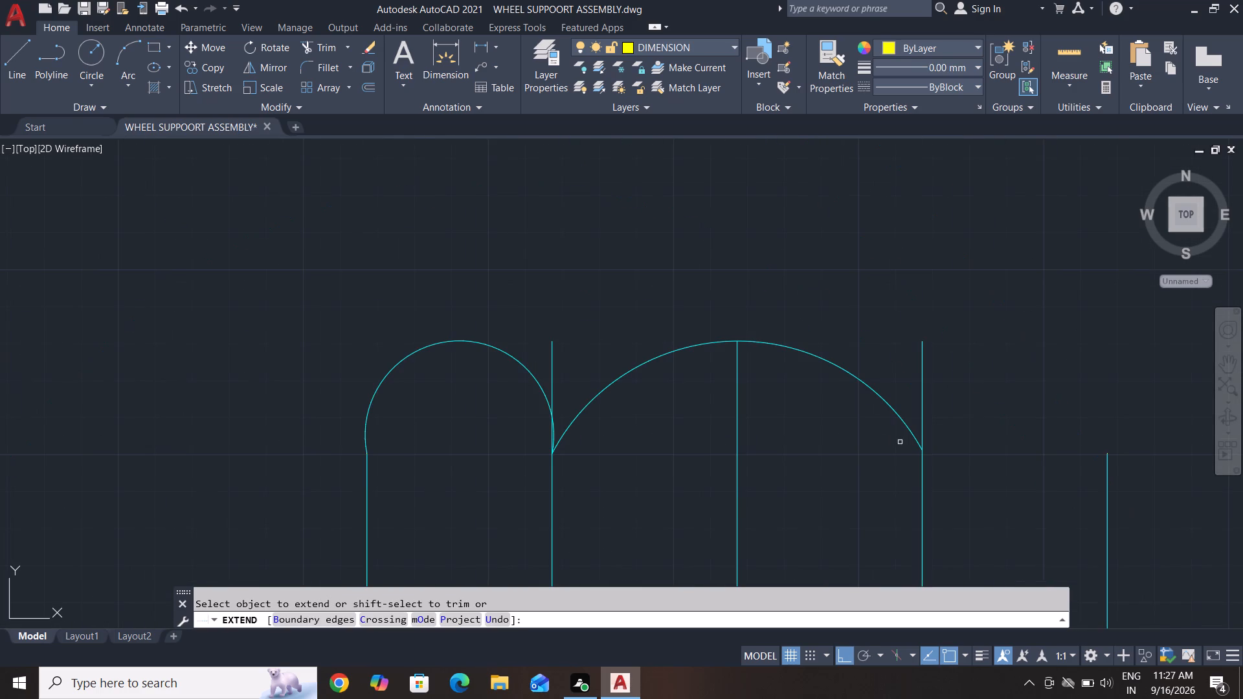
key(Escape)
key(Escape)
key(Escape)
key(Escape)
key(Escape)
Erase the small arc on the left side of the bolt head.
click(508, 324)
click(484, 390)
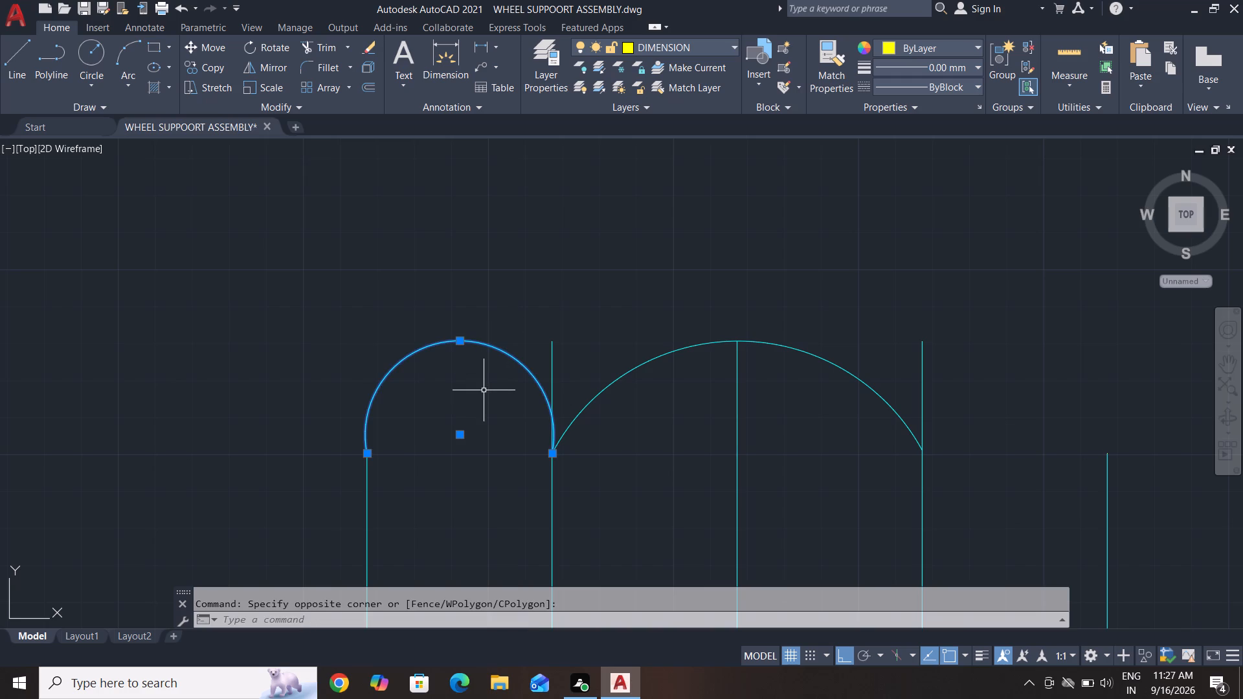
key(Delete)
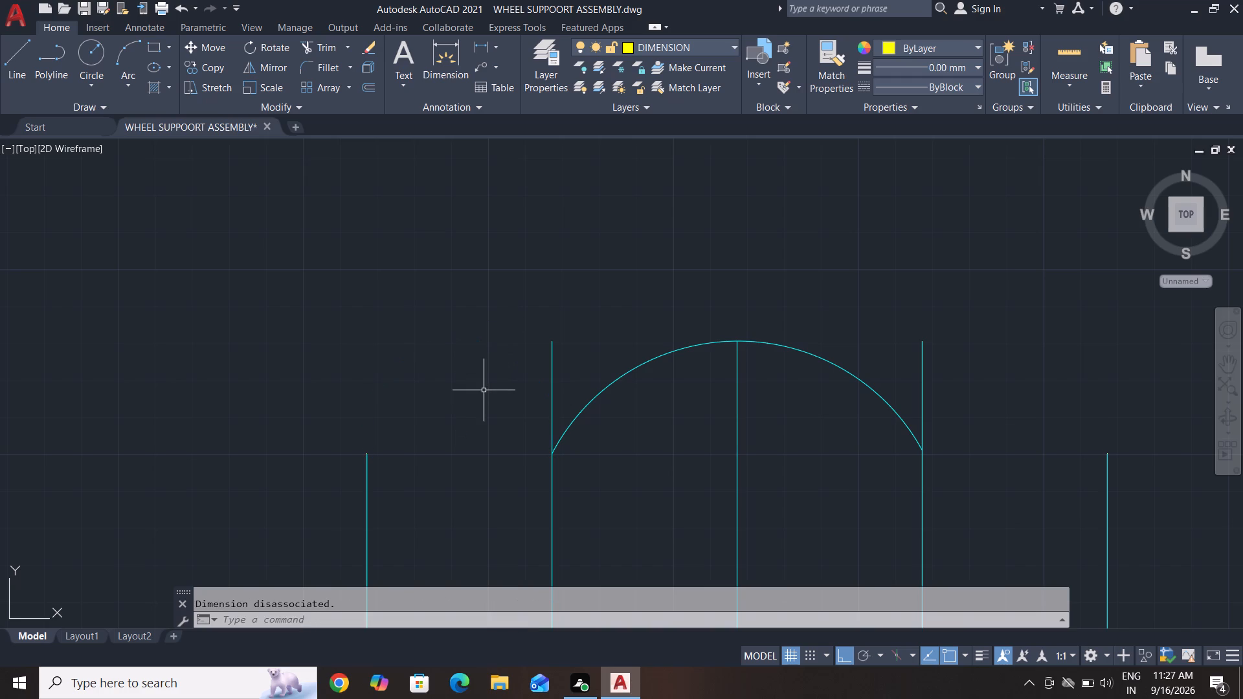
key(Escape)
key(Escape)
key(Escape)
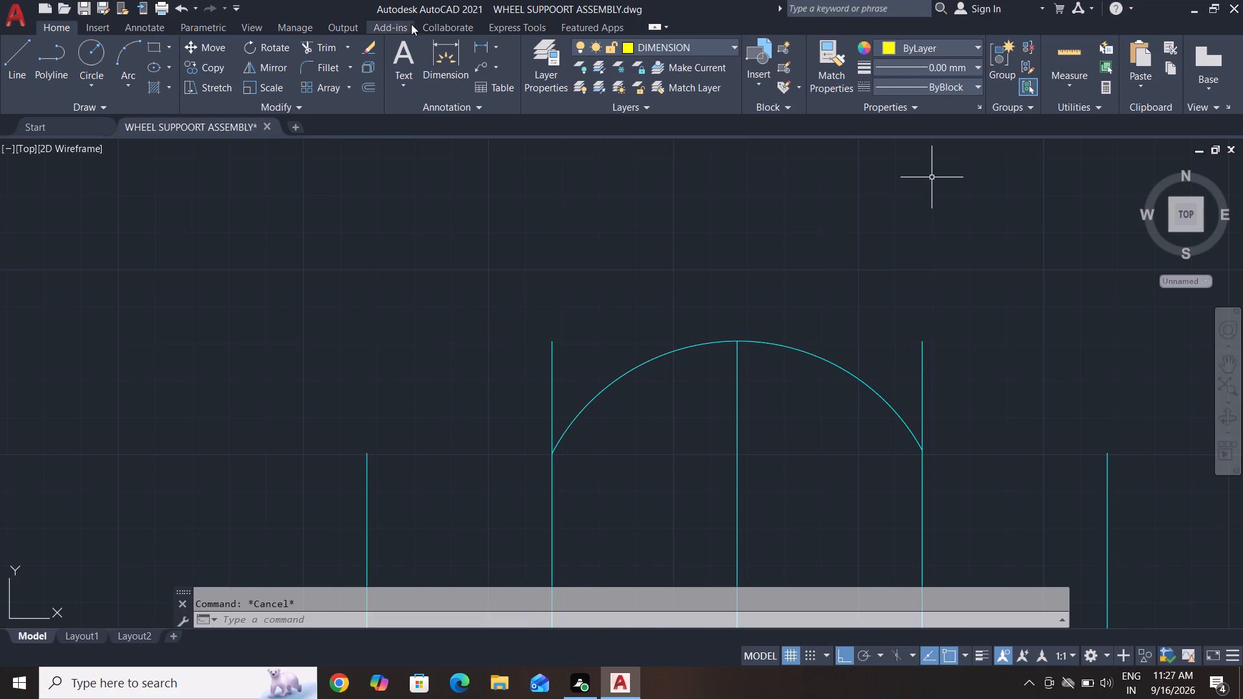
Draw a three-point arc from the top of the head's left edge through the middle arc's left end, ending lower on the left offset line.
click(133, 61)
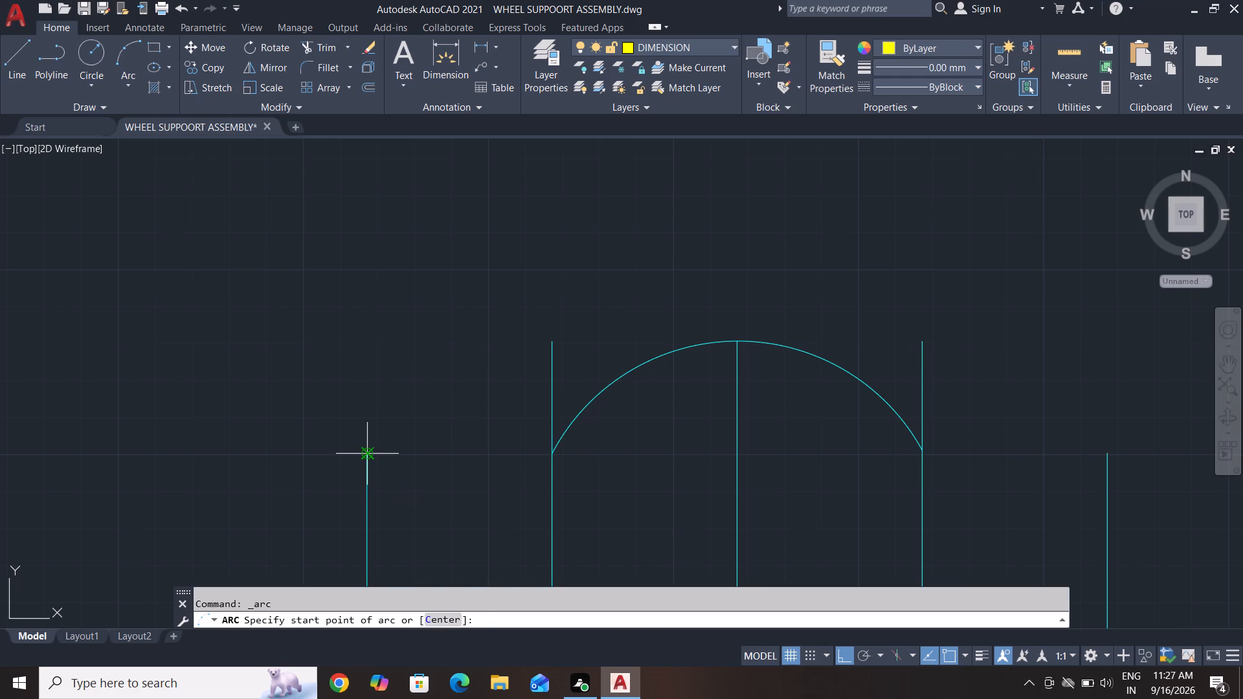
click(363, 450)
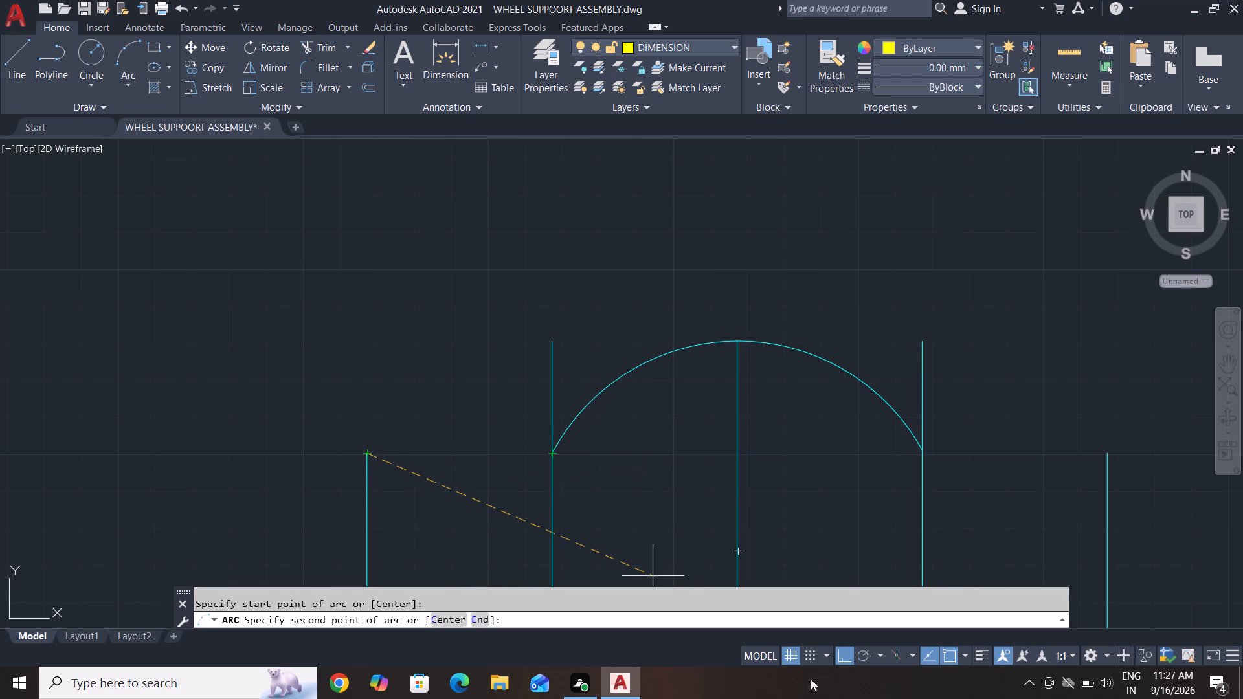
click(847, 658)
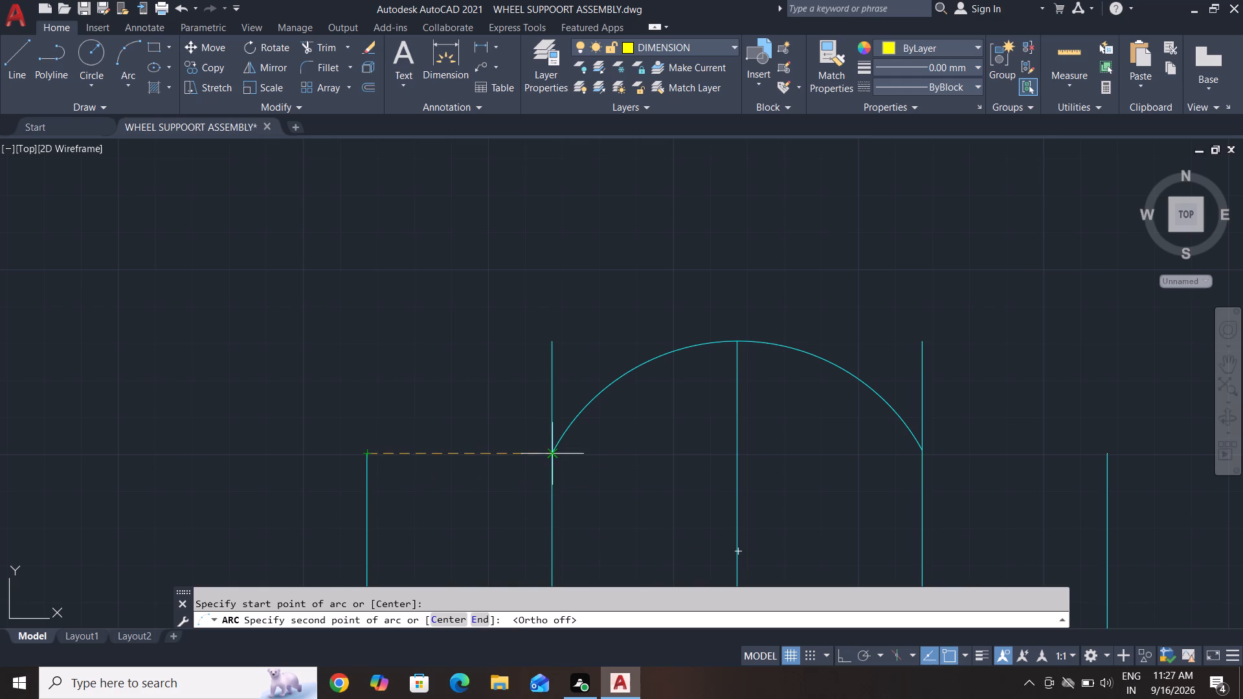
click(844, 661)
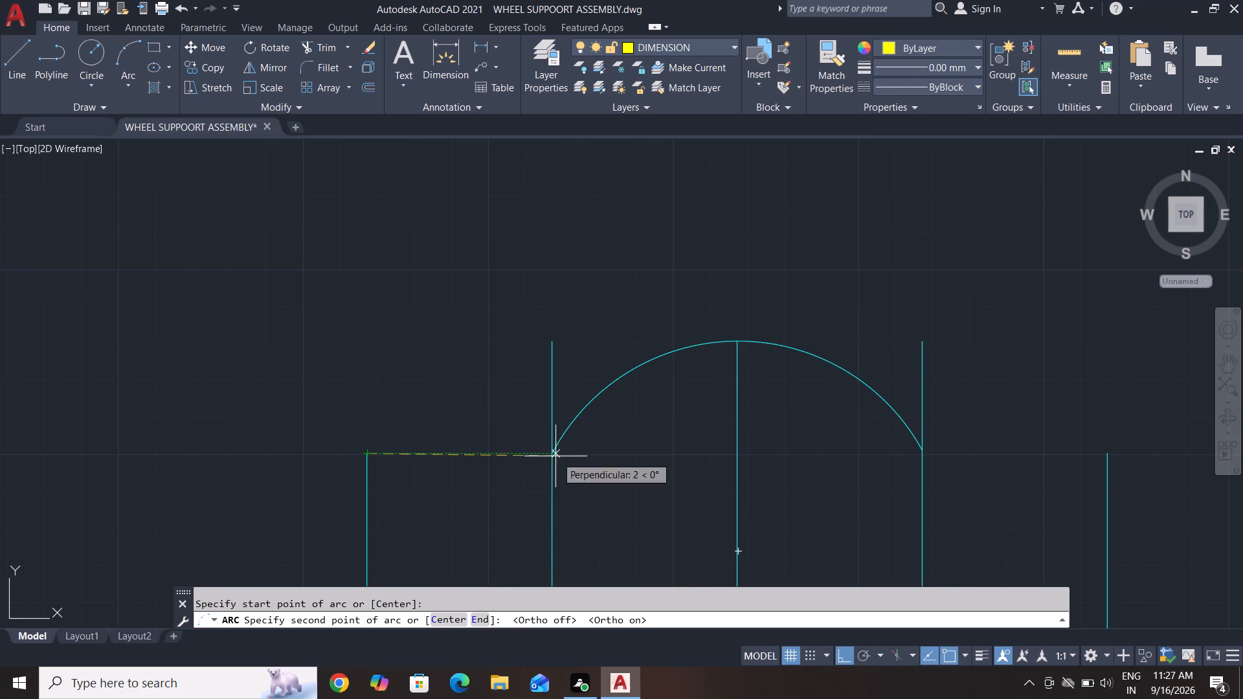
click(556, 456)
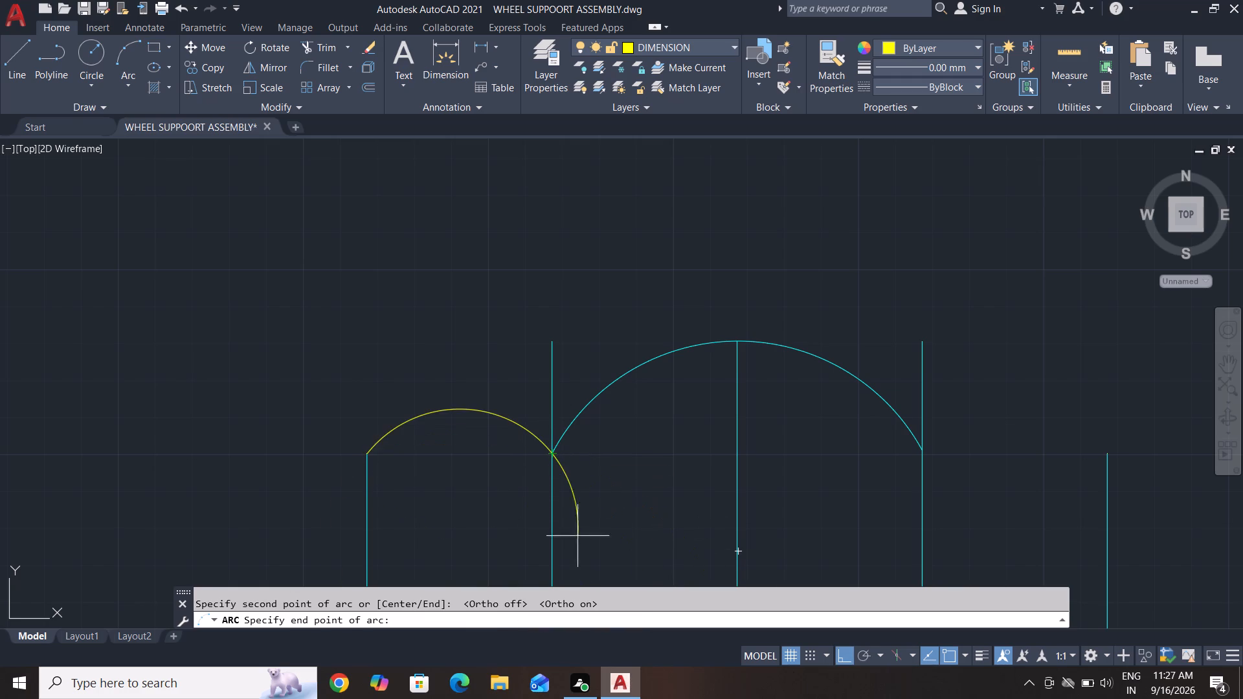
click(554, 497)
key(Escape)
key(Escape)
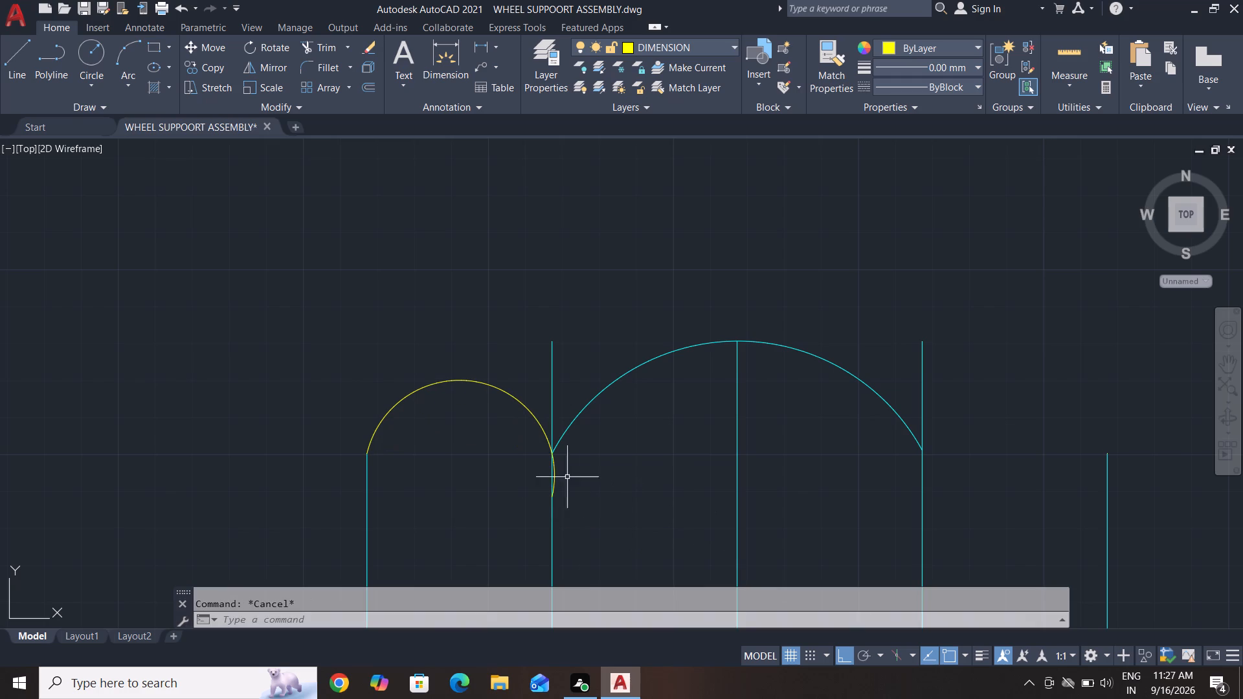
Trim the new left arc's tail that runs below the middle arc's left end.
scroll(548, 471, up, 2)
key(Escape)
key(Escape)
text(tr)
key(space)
key(space)
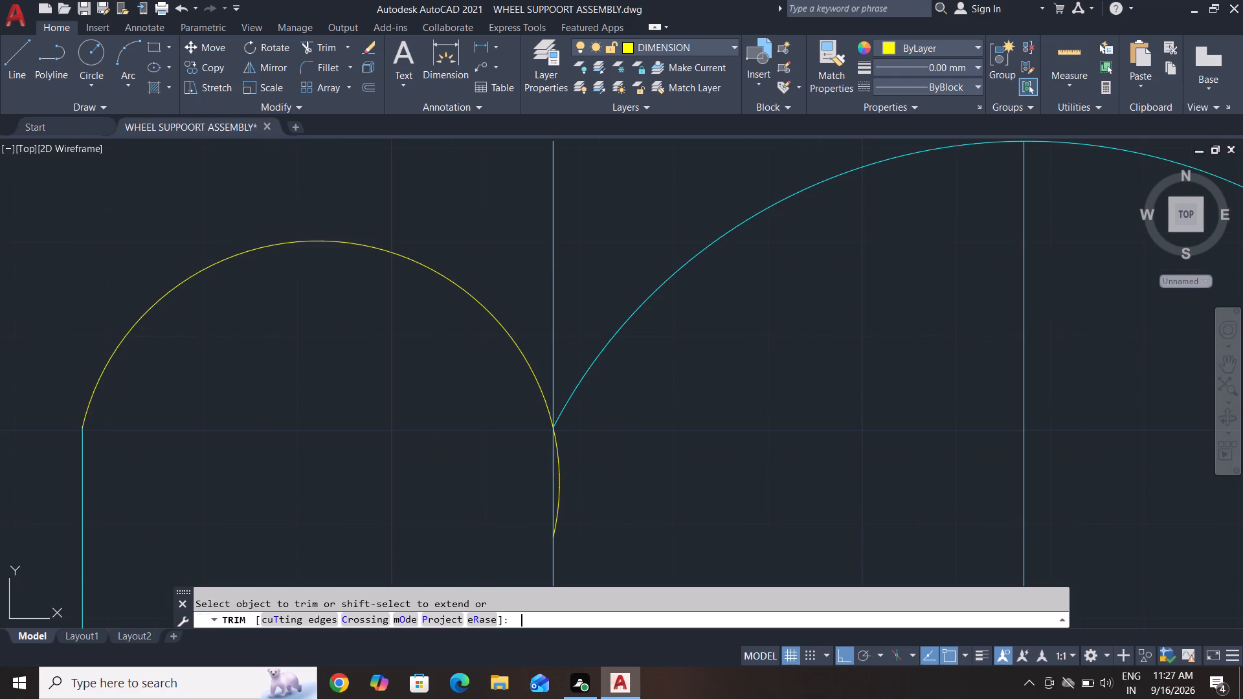
click(561, 459)
key(Escape)
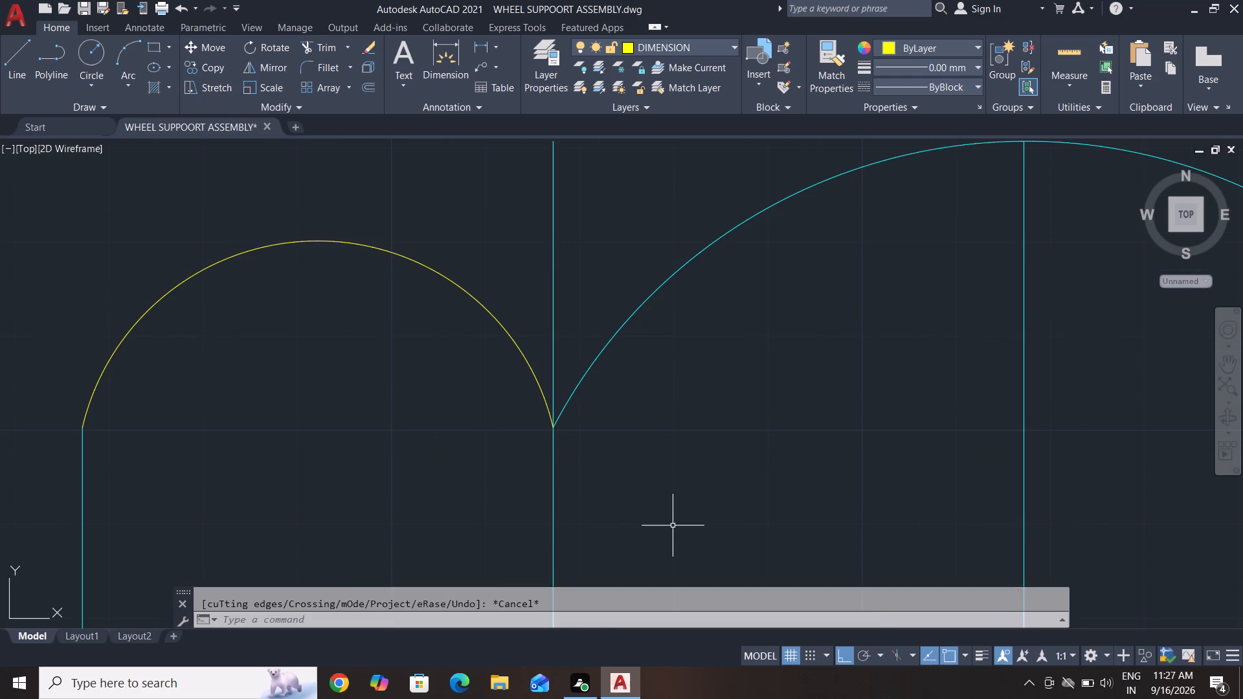
Copy the new left arc from its left endpoint to the middle arc's right end.
scroll(673, 526, down, 4)
key(Escape)
key(Escape)
key(Escape)
click(642, 473)
click(629, 520)
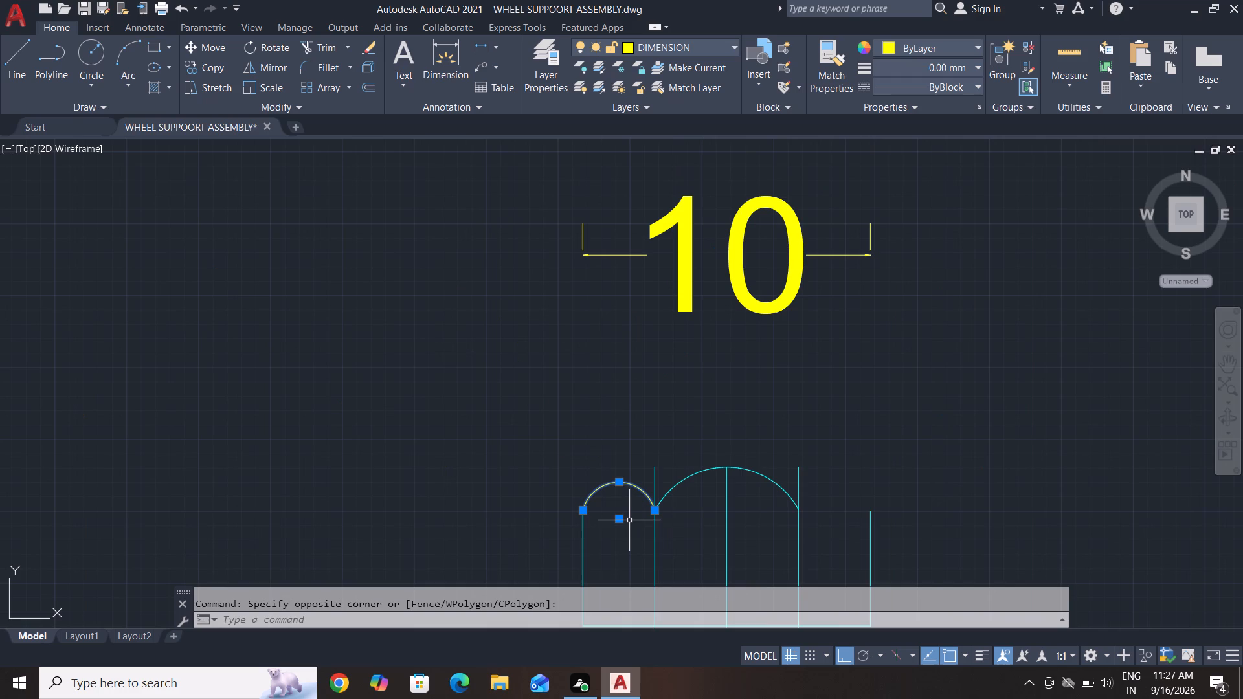
key(c)
key(o)
key(Return)
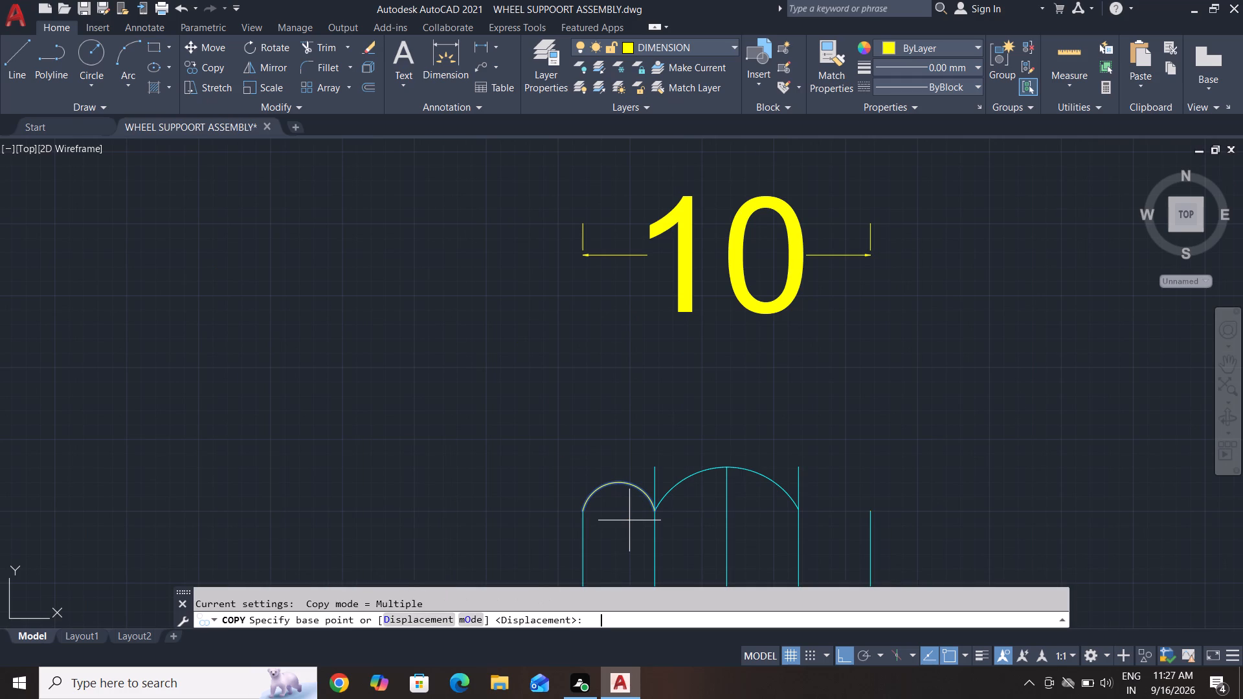
click(581, 511)
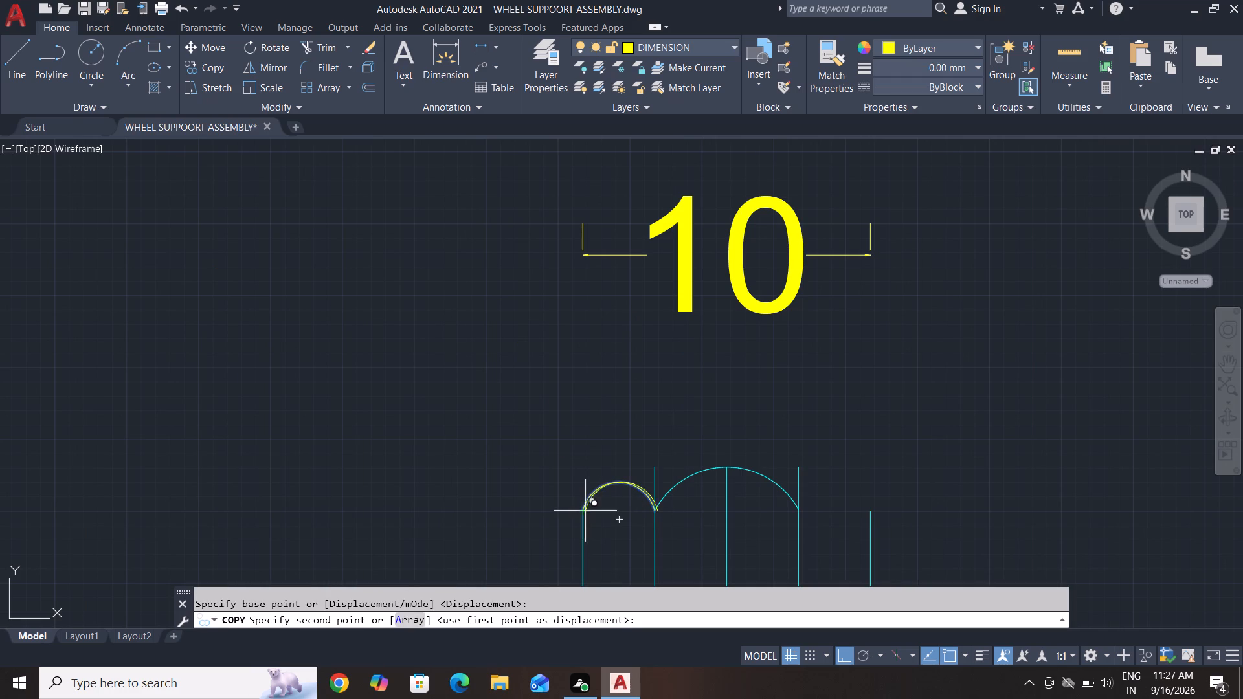
click(801, 509)
key(Escape)
key(Escape)
key(Escape)
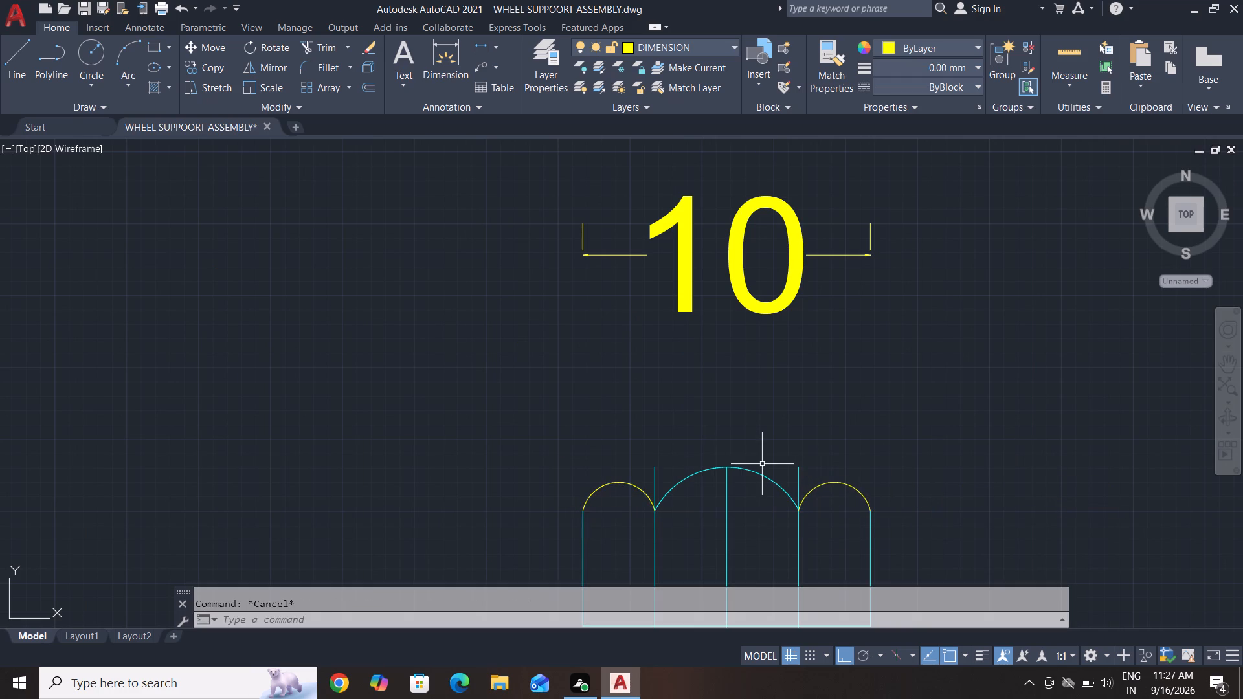
Trim the two vertical line stubs that rise above the ends of the bolt head's middle arc.
text(tr)
key(space)
key(space)
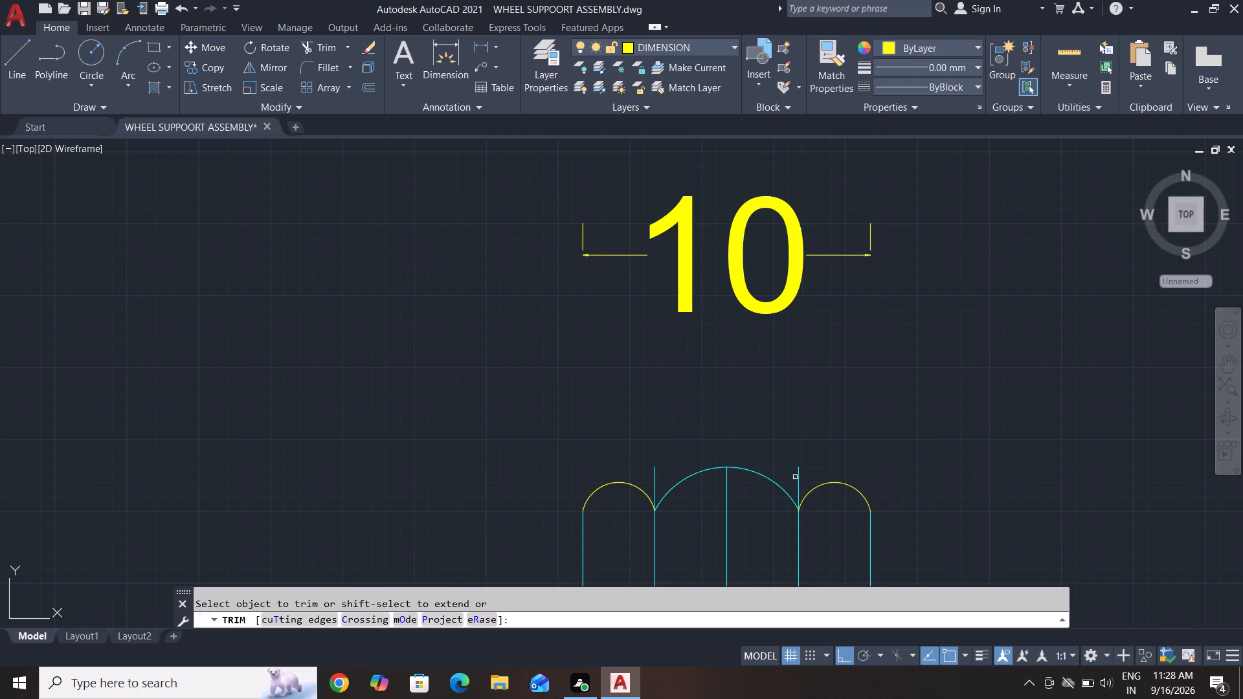
click(798, 477)
click(656, 479)
key(Escape)
key(Escape)
key(Escape)
Match the properties of the bolt head's middle arc to the two yellow side arcs.
text(match)
key(Return)
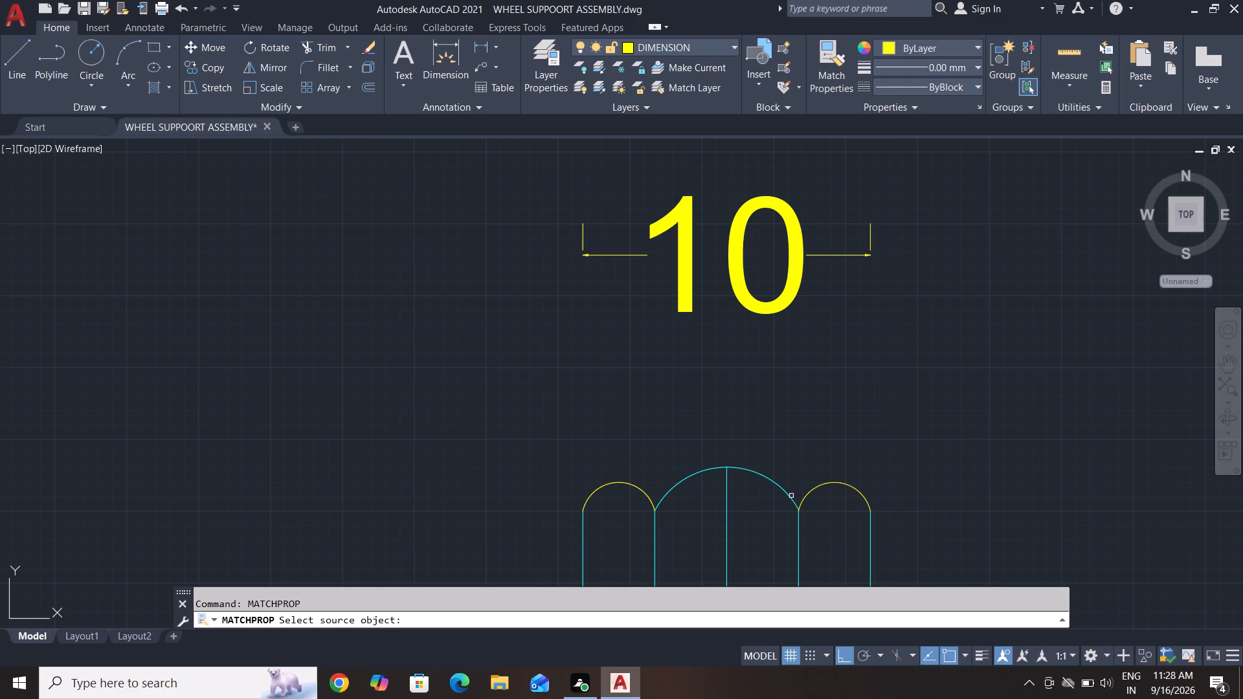
click(789, 496)
click(812, 489)
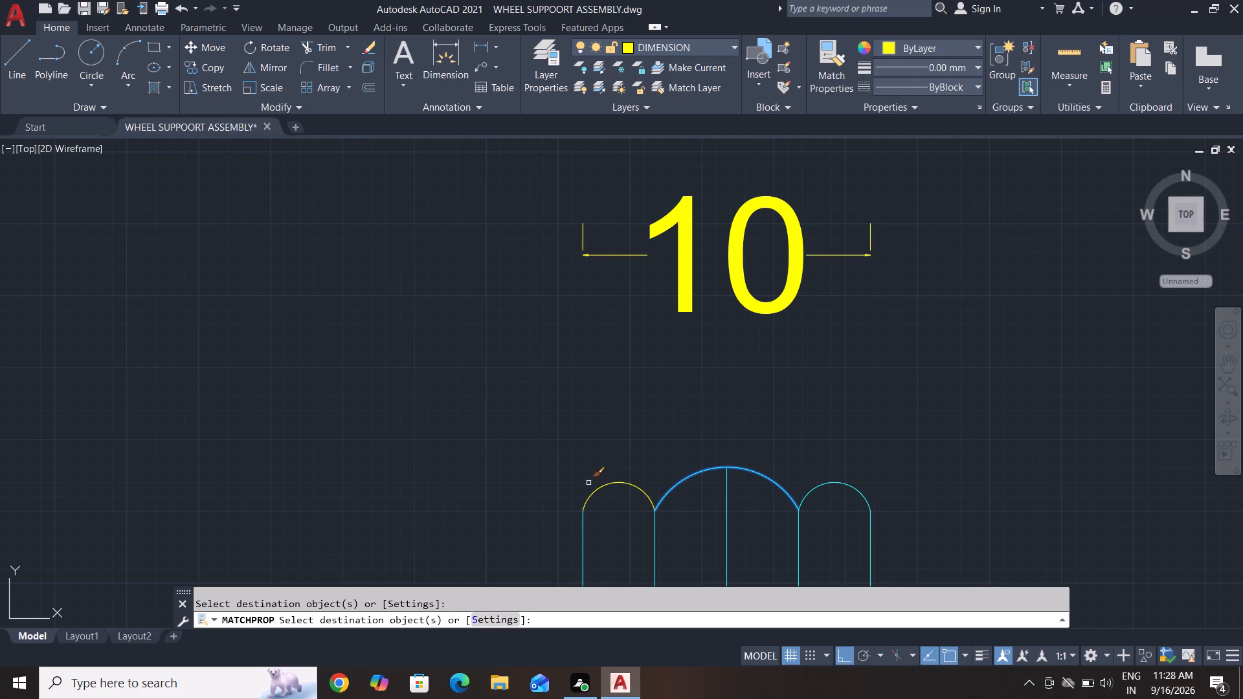
click(608, 486)
scroll(815, 510, down, 3)
middle_drag(814, 517, 829, 450)
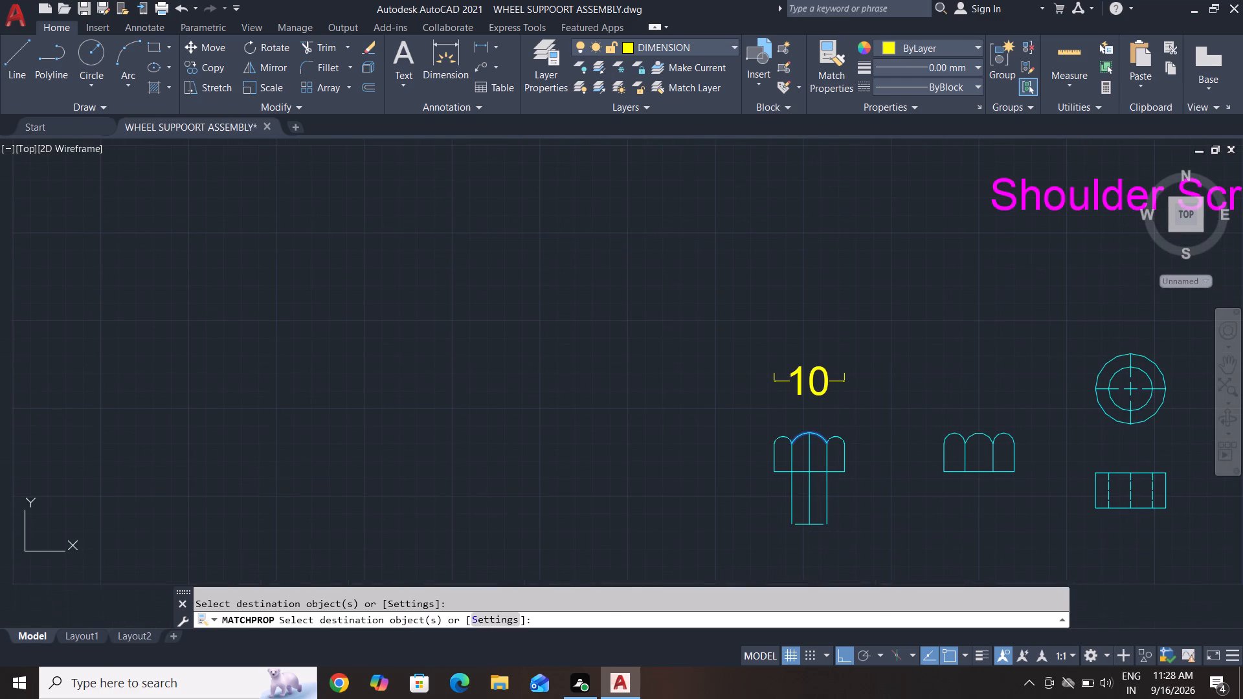
key(Escape)
key(Escape)
key(Escape)
Erase the vertical centre line running through the bolt's head and shank.
click(811, 494)
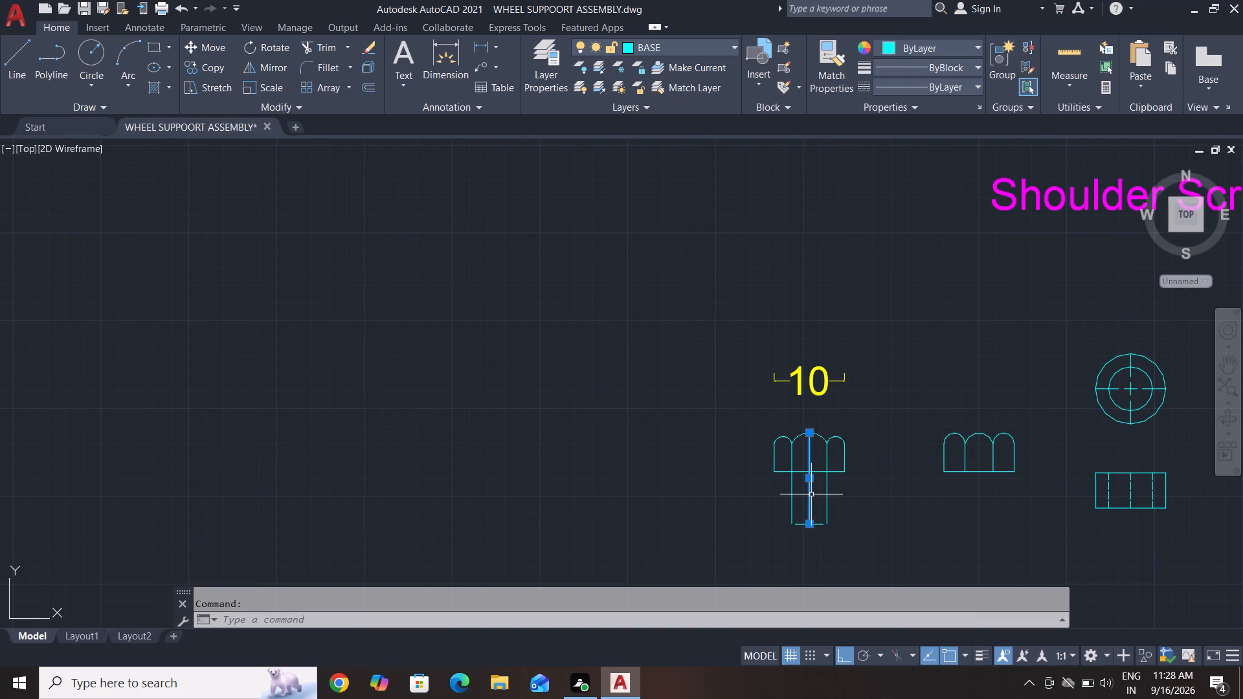
key(Delete)
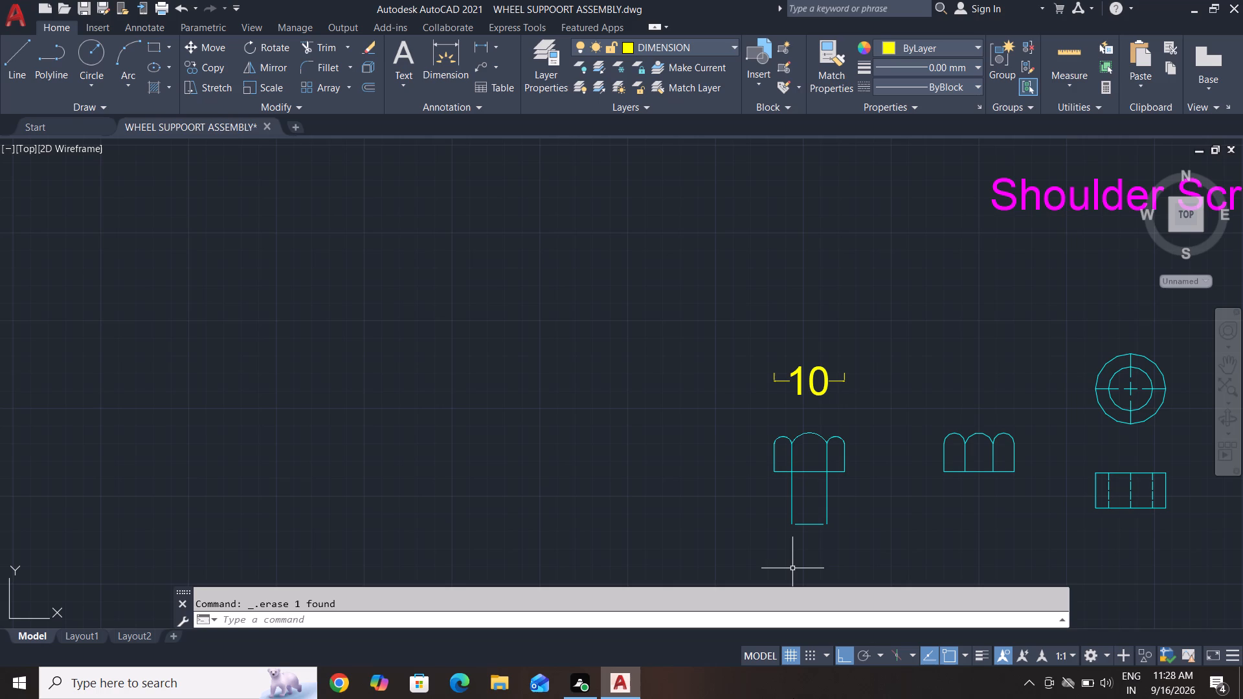
Extend the shank's bottom line at both ends to meet the shank's two vertical side lines.
middle_drag(808, 545, 808, 438)
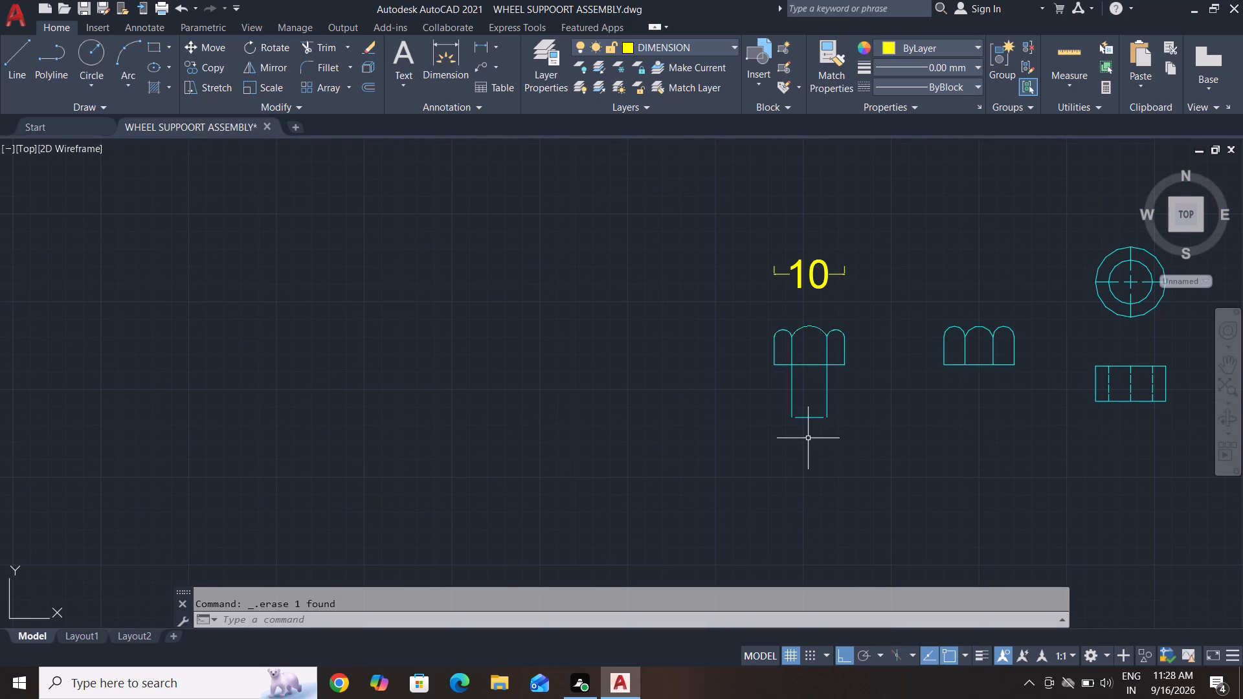
key(Escape)
key(Escape)
key(Escape)
text(ex)
key(space)
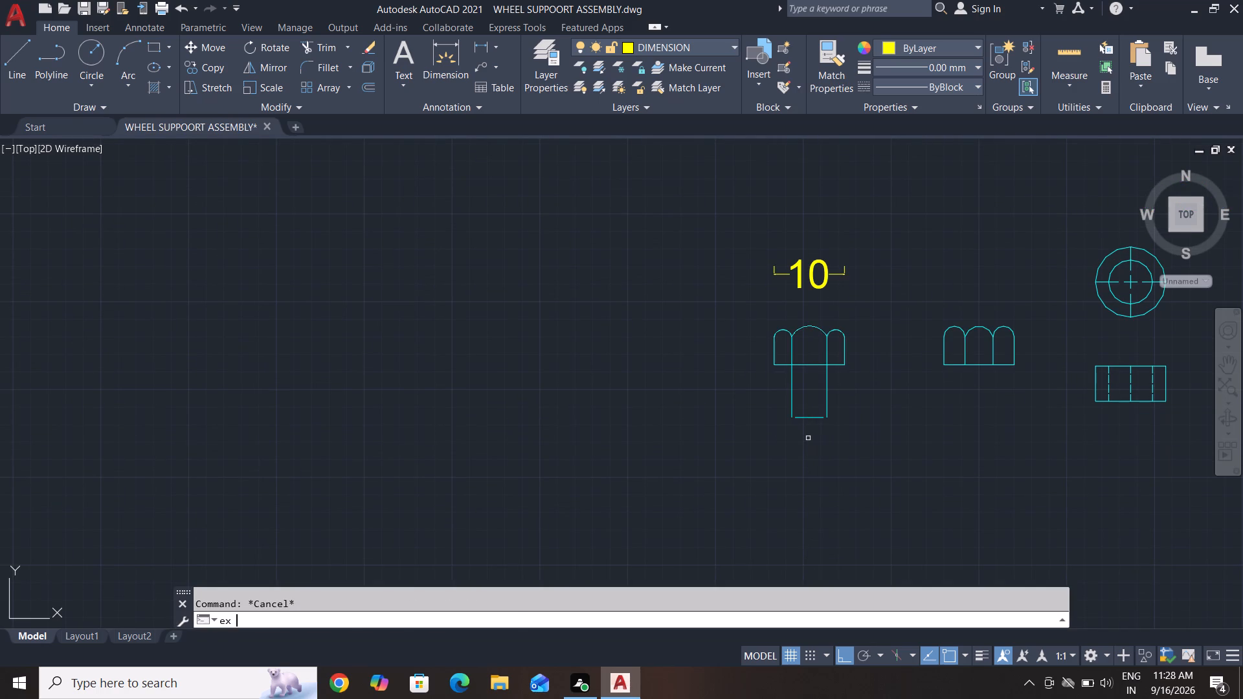
key(space)
click(862, 388)
click(862, 425)
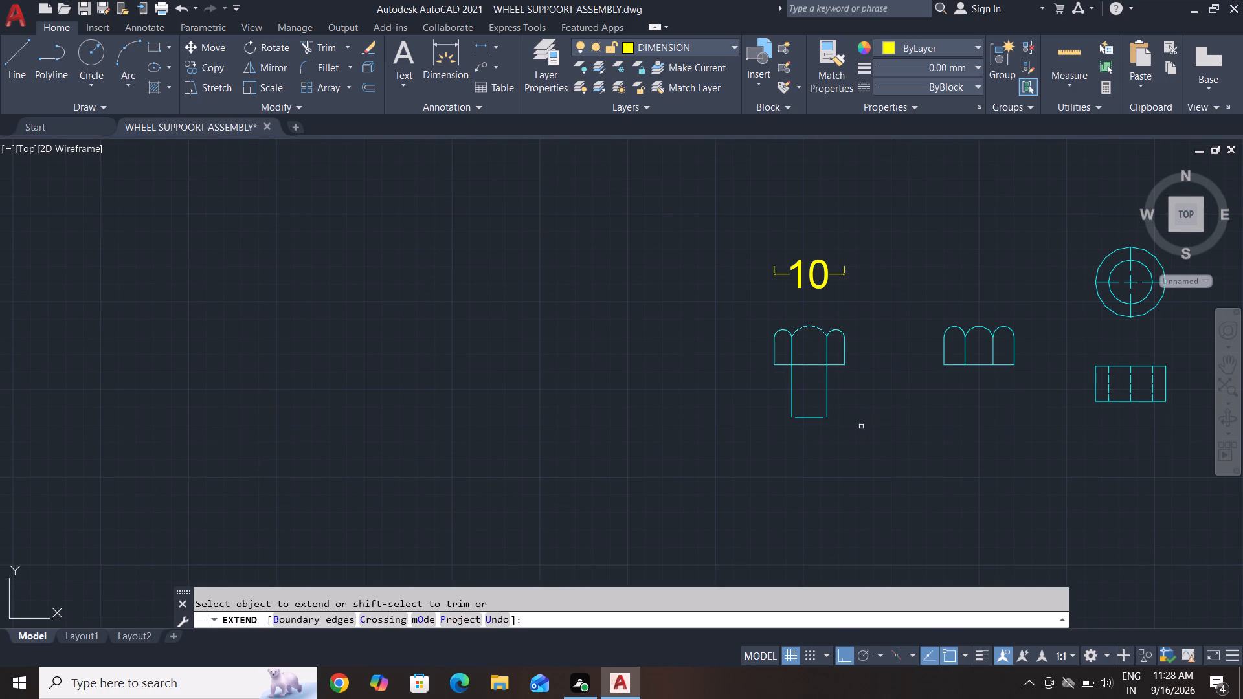
click(806, 445)
click(814, 384)
click(806, 440)
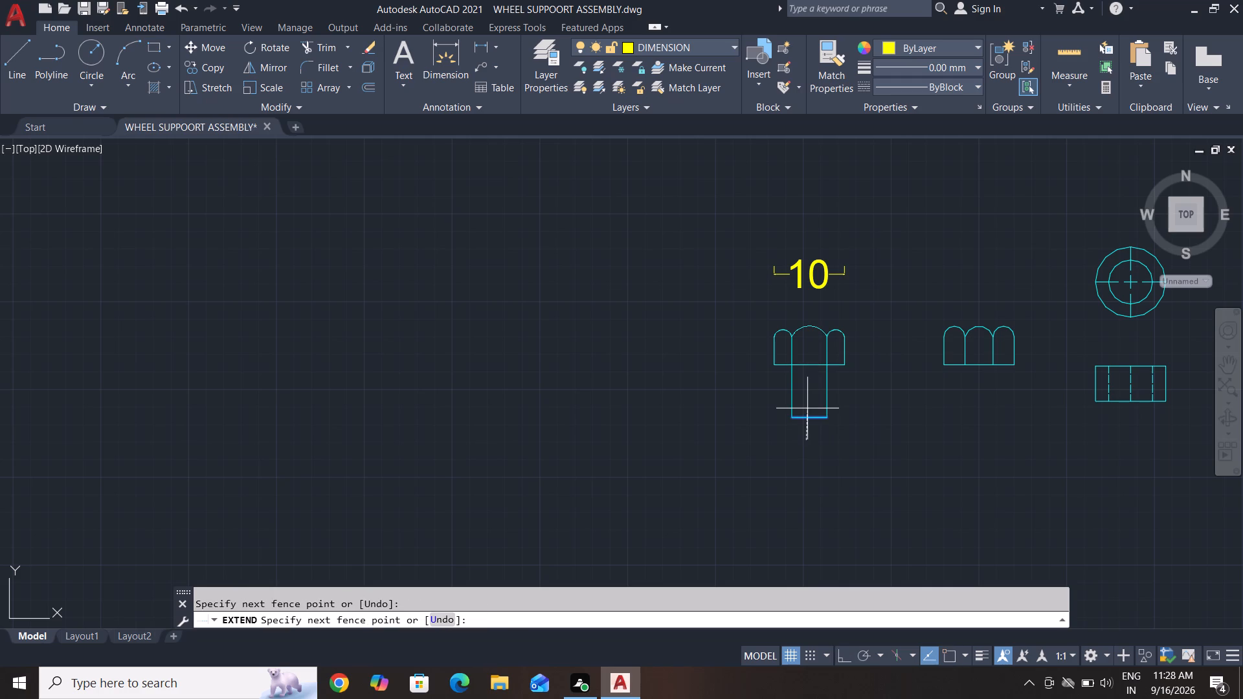
click(807, 408)
key(Escape)
key(Escape)
key(Escape)
key(Escape)
key(Escape)
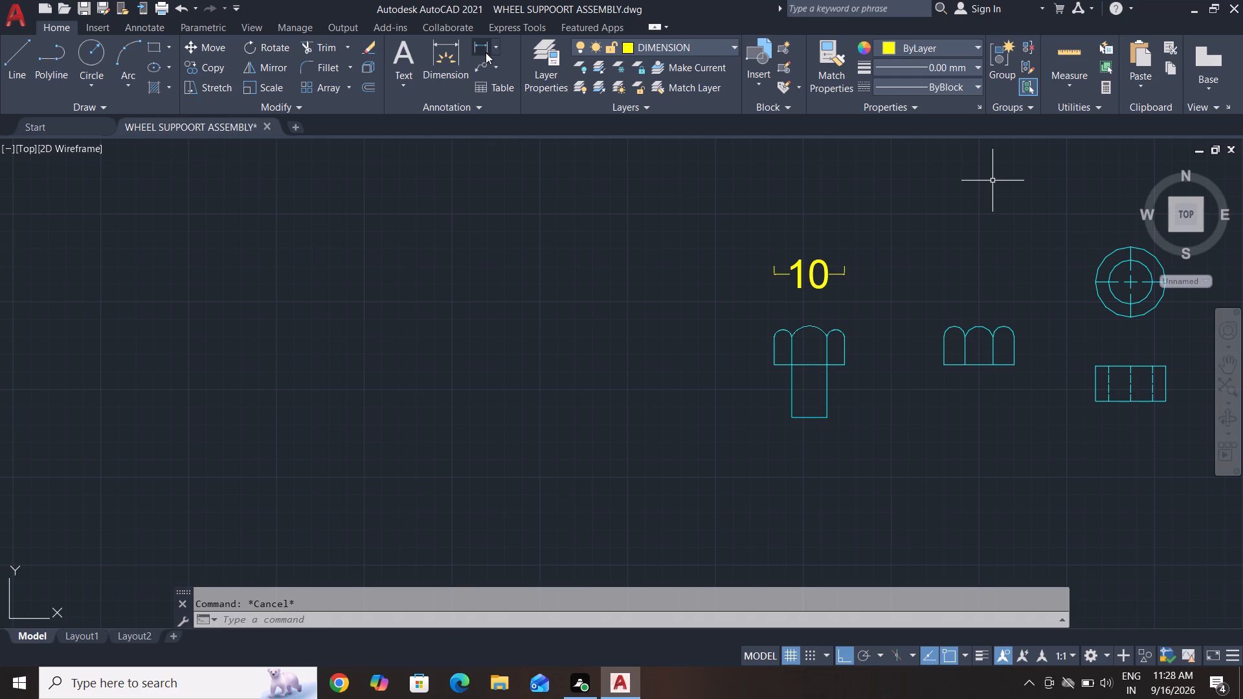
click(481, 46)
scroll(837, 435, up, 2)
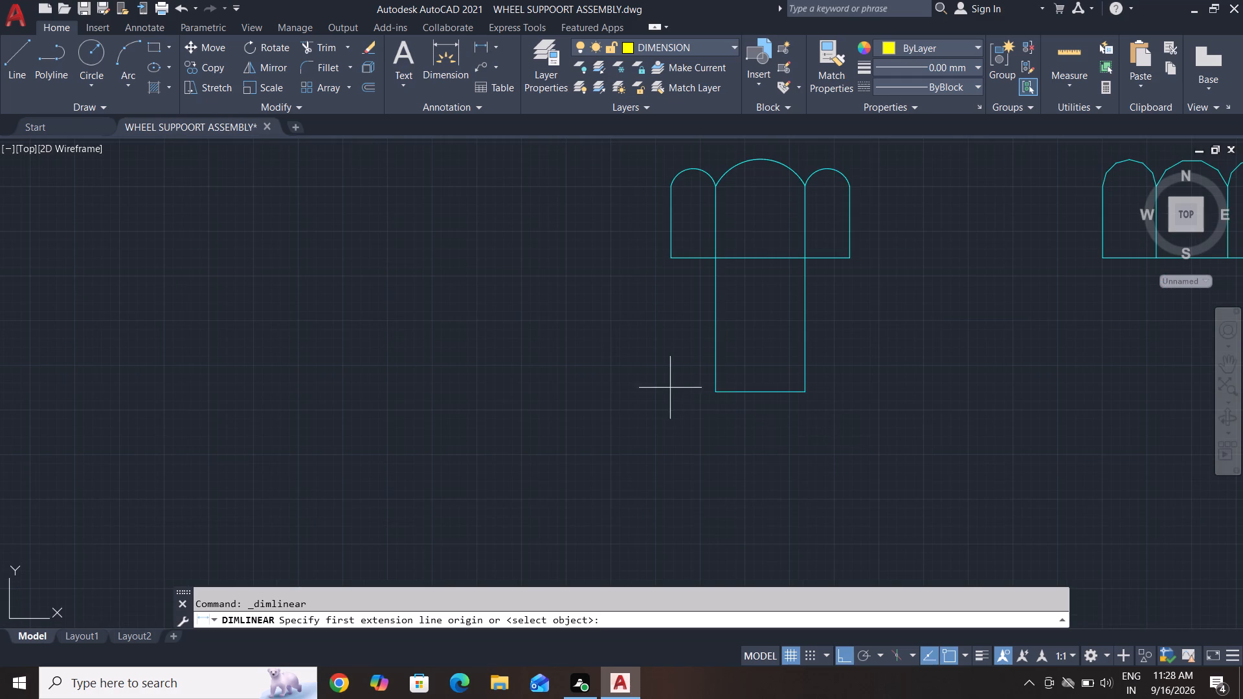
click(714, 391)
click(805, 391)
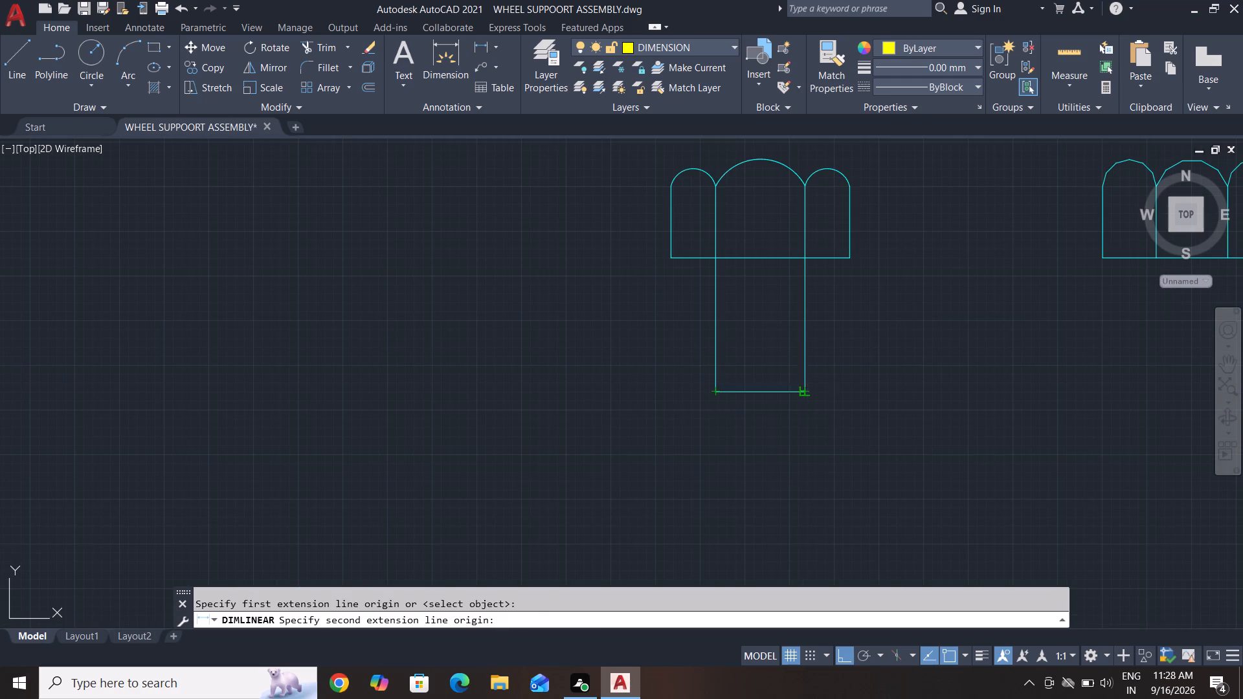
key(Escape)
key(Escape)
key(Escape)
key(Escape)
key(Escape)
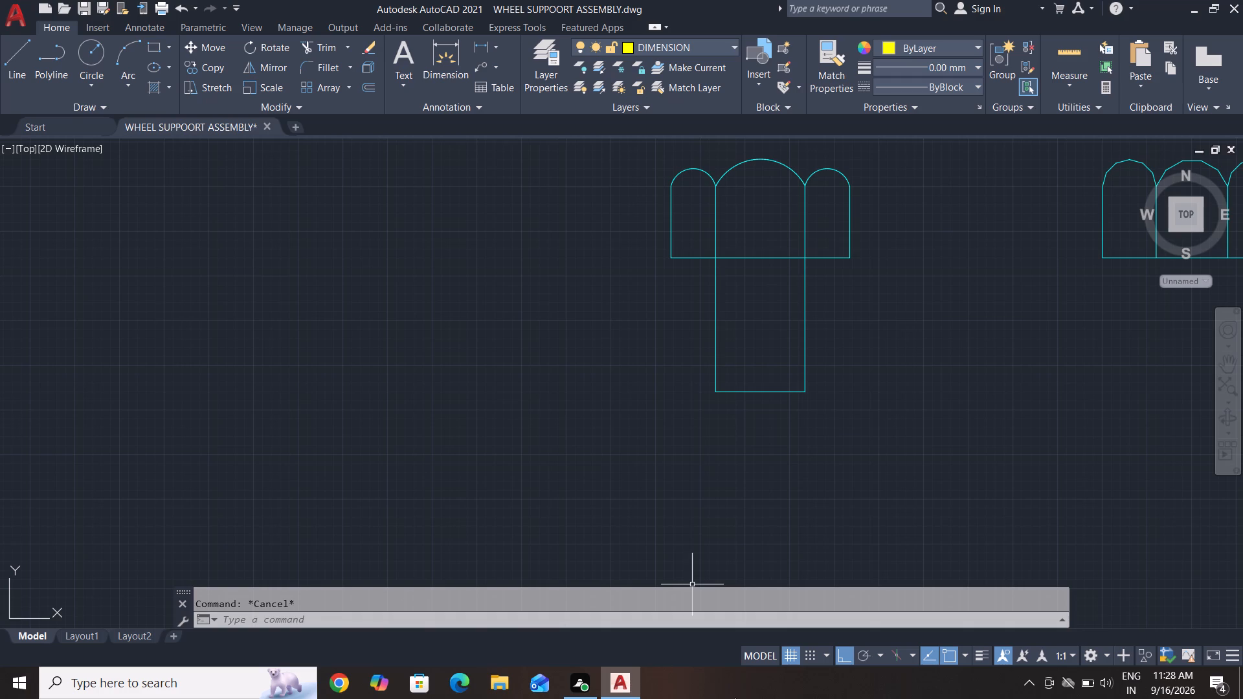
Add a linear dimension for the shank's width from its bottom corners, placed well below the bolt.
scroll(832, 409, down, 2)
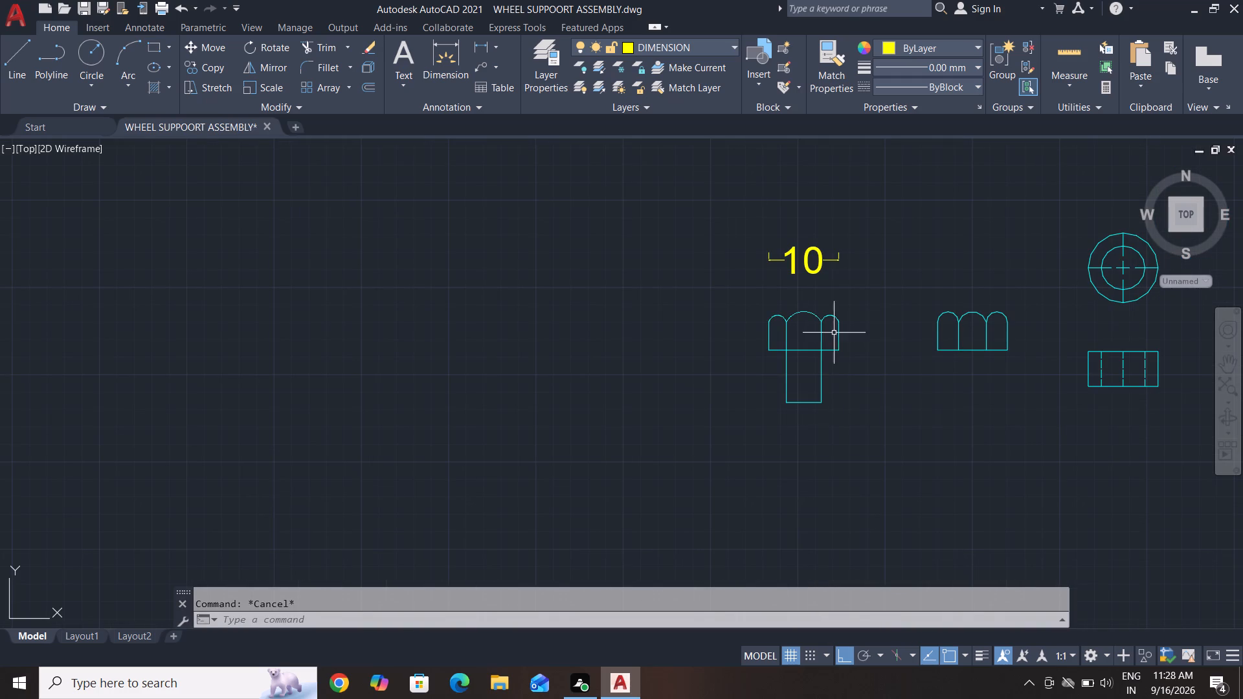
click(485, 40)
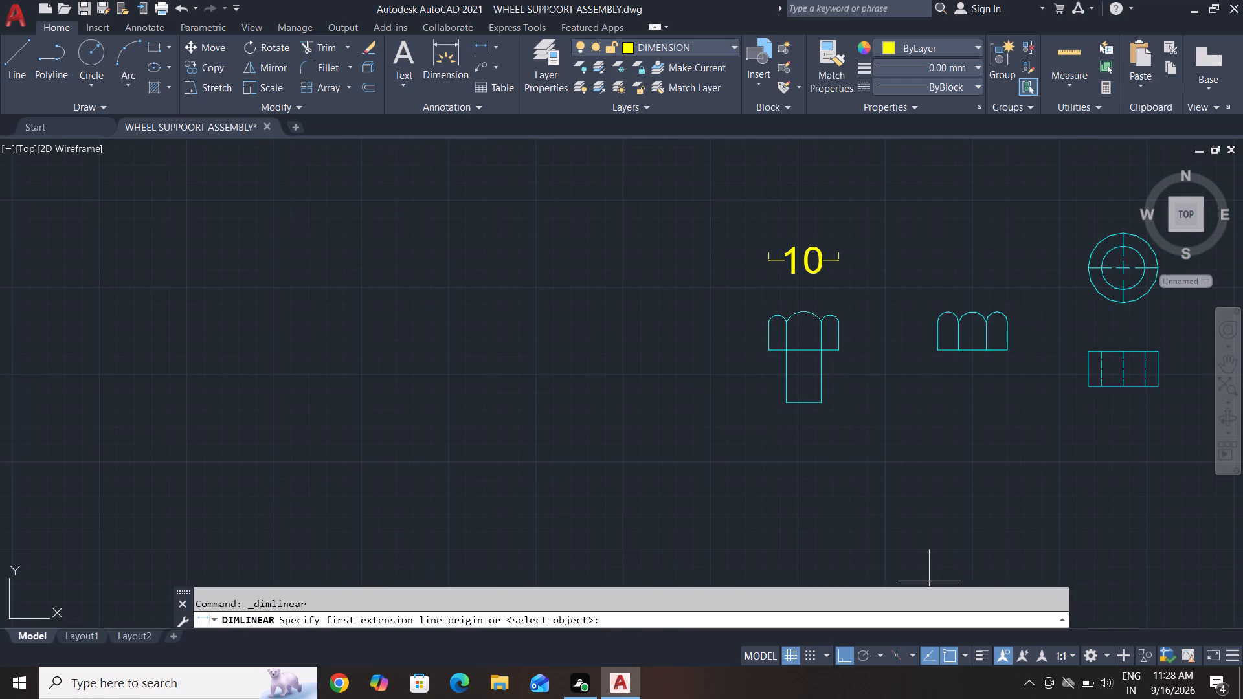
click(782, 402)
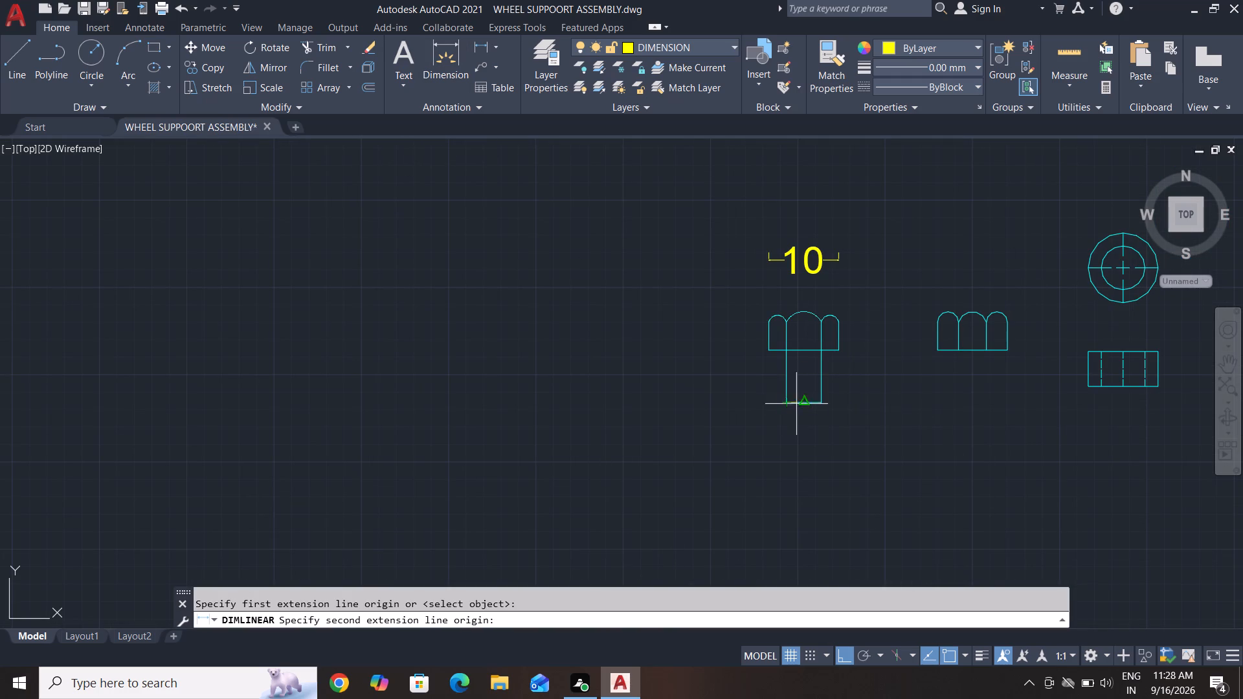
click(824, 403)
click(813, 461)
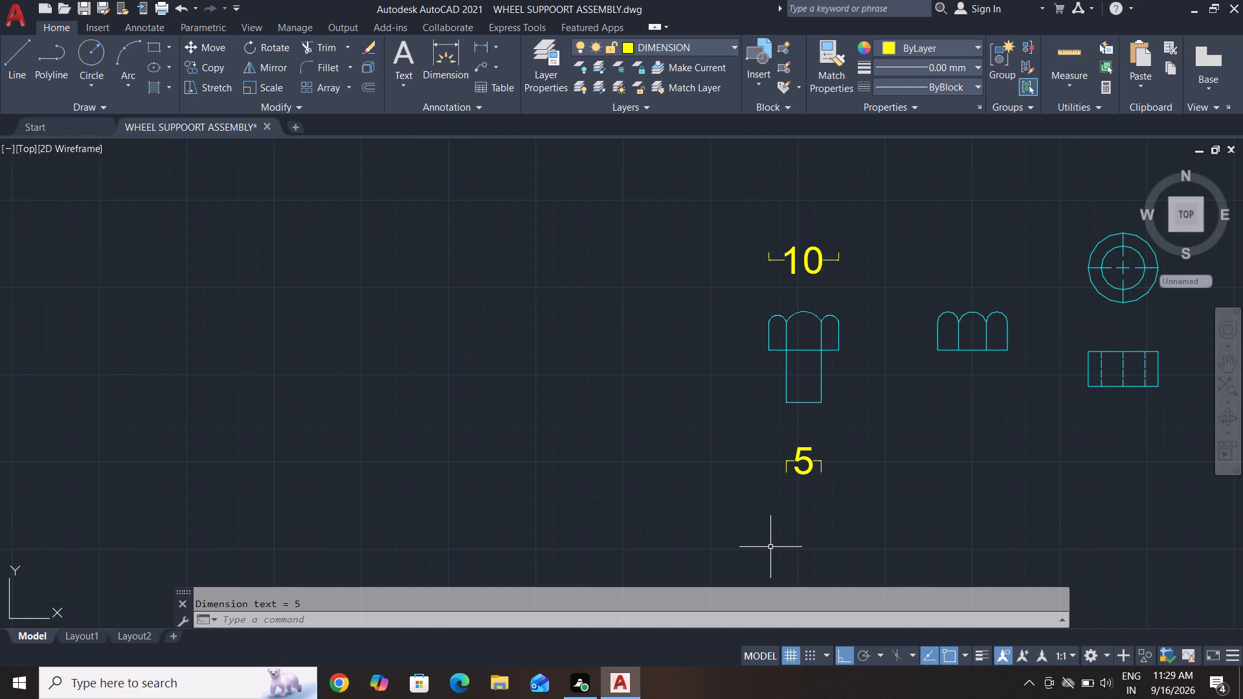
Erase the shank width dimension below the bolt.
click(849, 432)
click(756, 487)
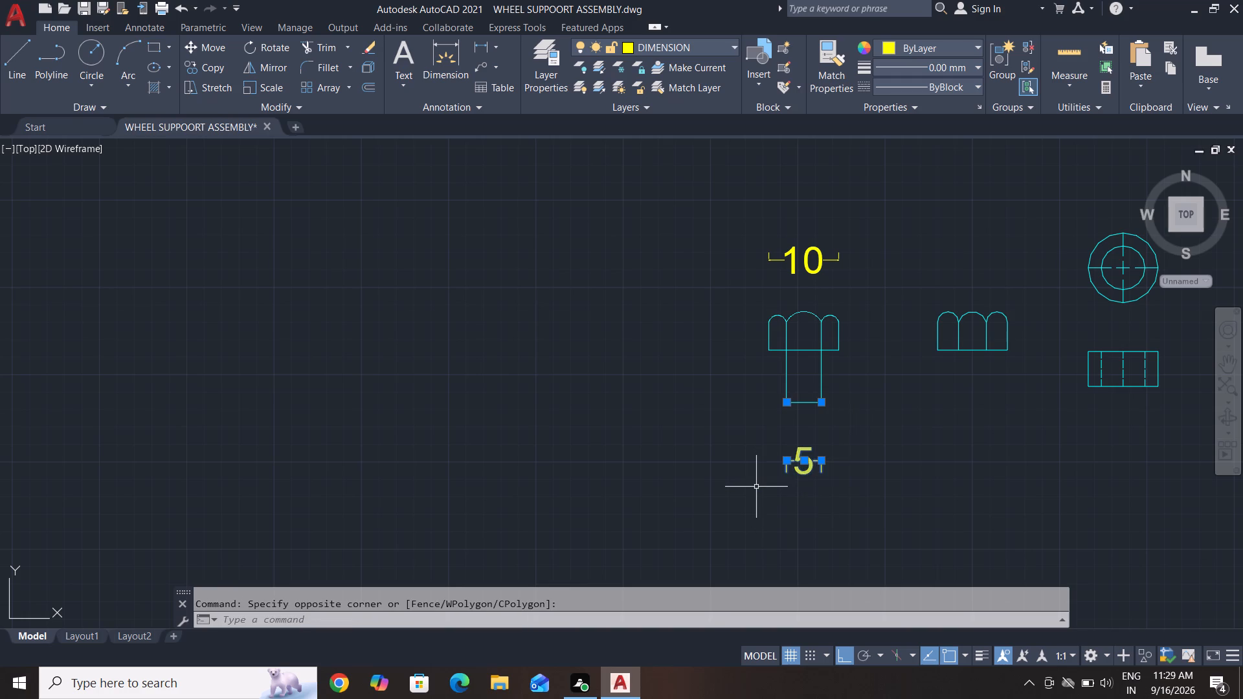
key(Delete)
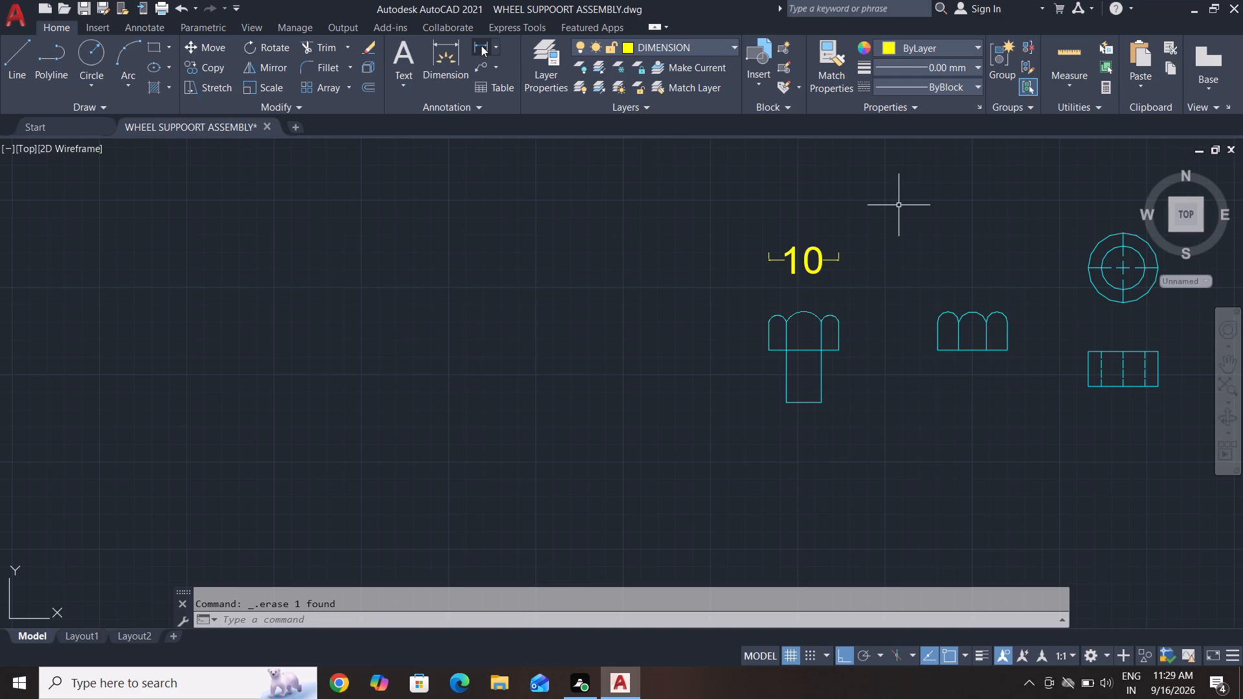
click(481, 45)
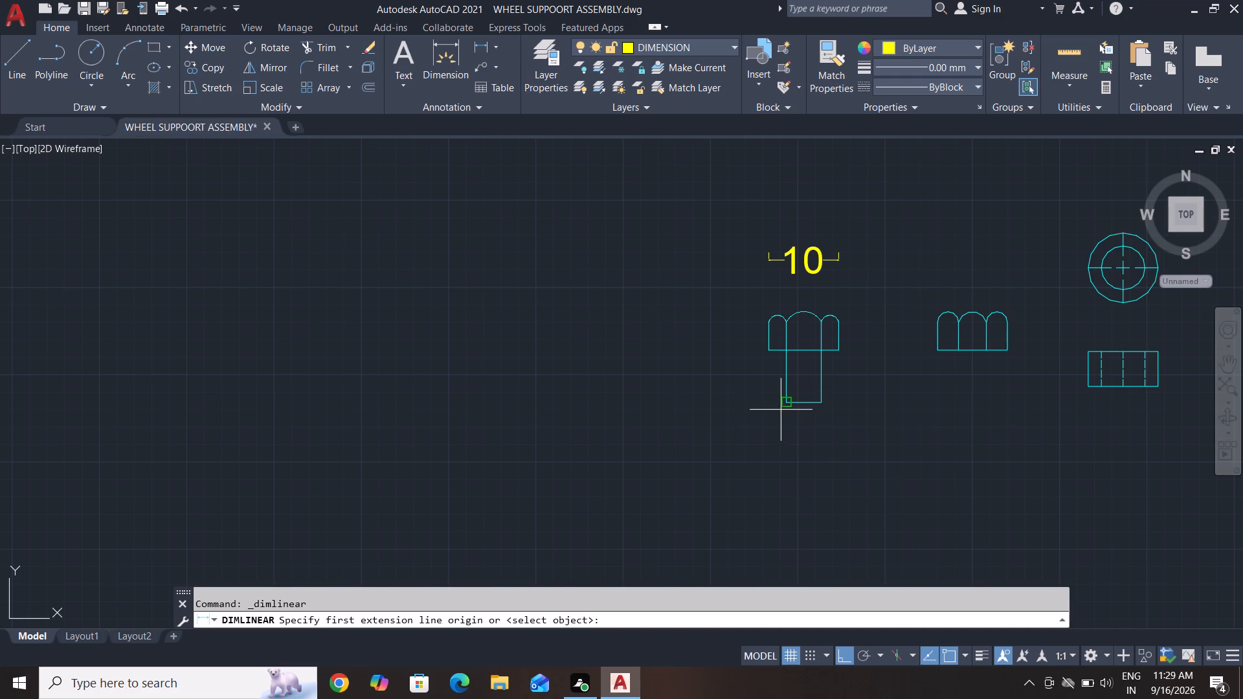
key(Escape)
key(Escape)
Erase the head width dimension above the bolt.
click(862, 228)
click(723, 278)
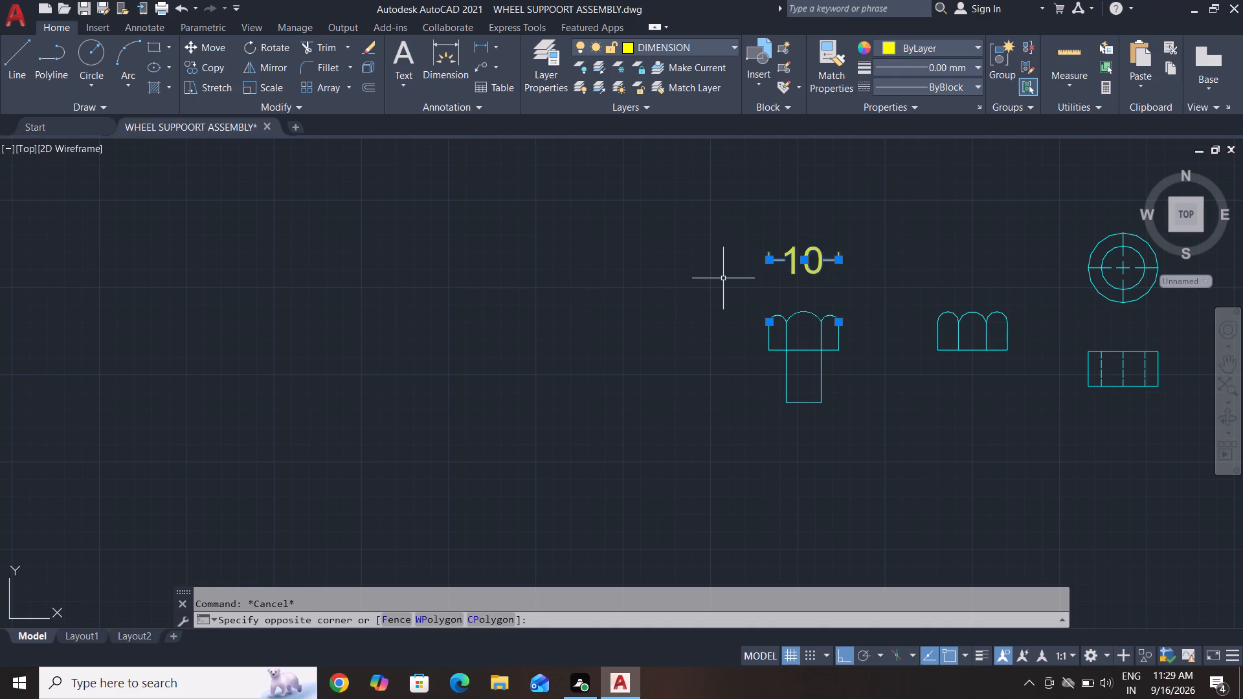
key(Delete)
Add a linear dimension for the head's width from its bottom corners, placed close above the head arcs.
click(482, 47)
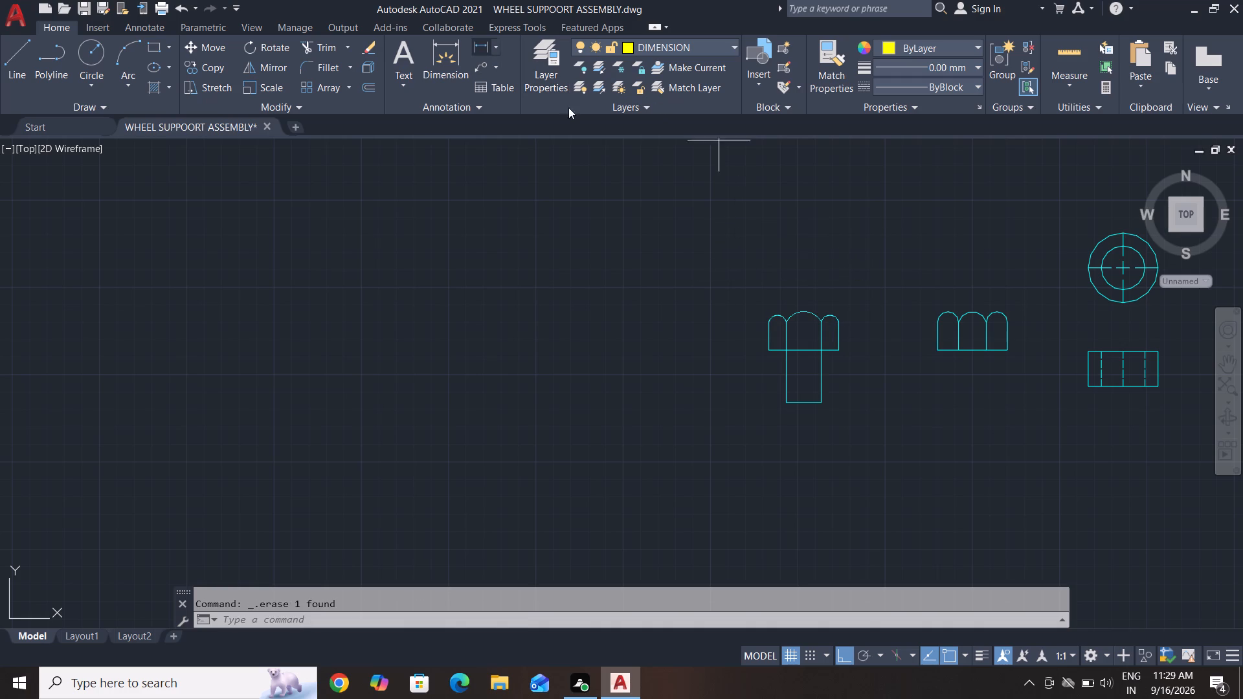
click(770, 349)
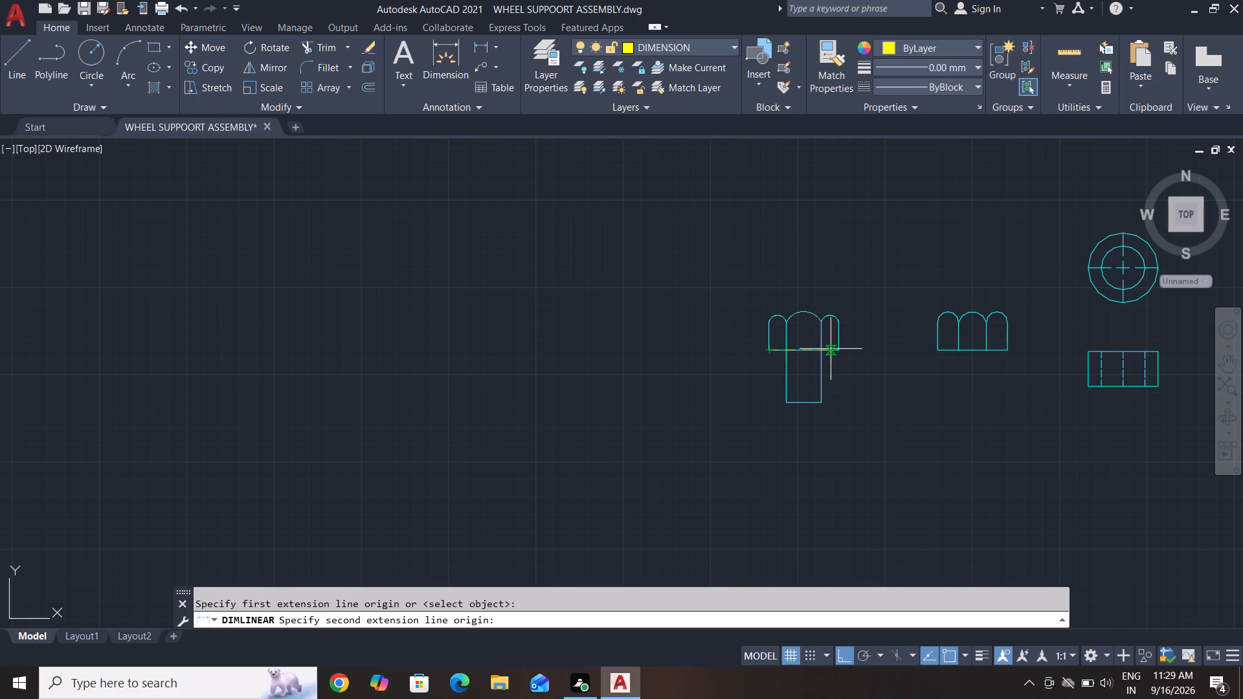
click(837, 349)
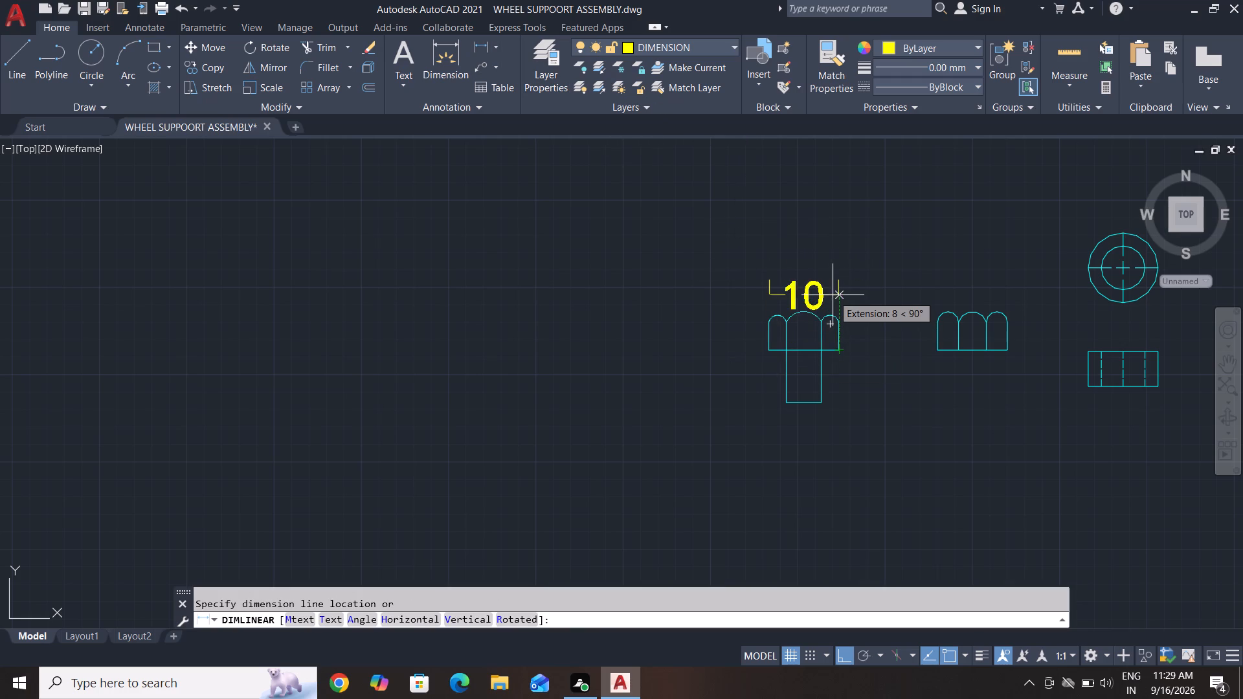
click(833, 295)
Add a linear dimension for the shank's width from where it meets the head, placed just below the shank's end.
click(481, 34)
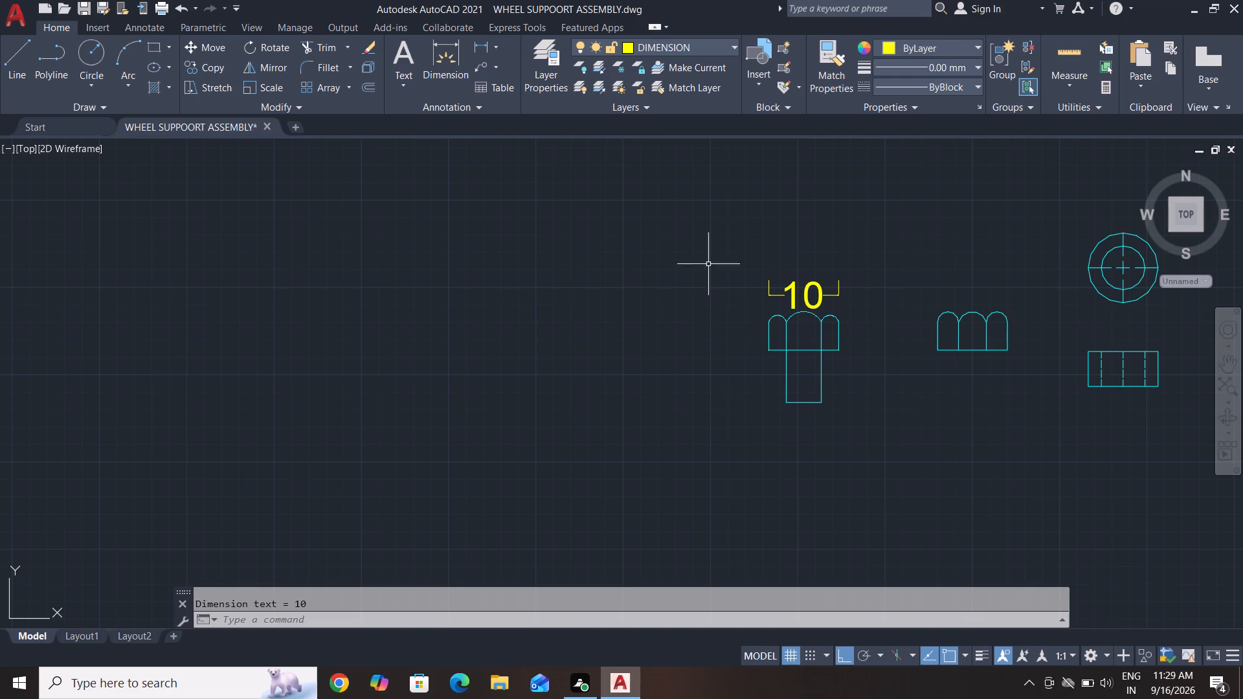
click(484, 43)
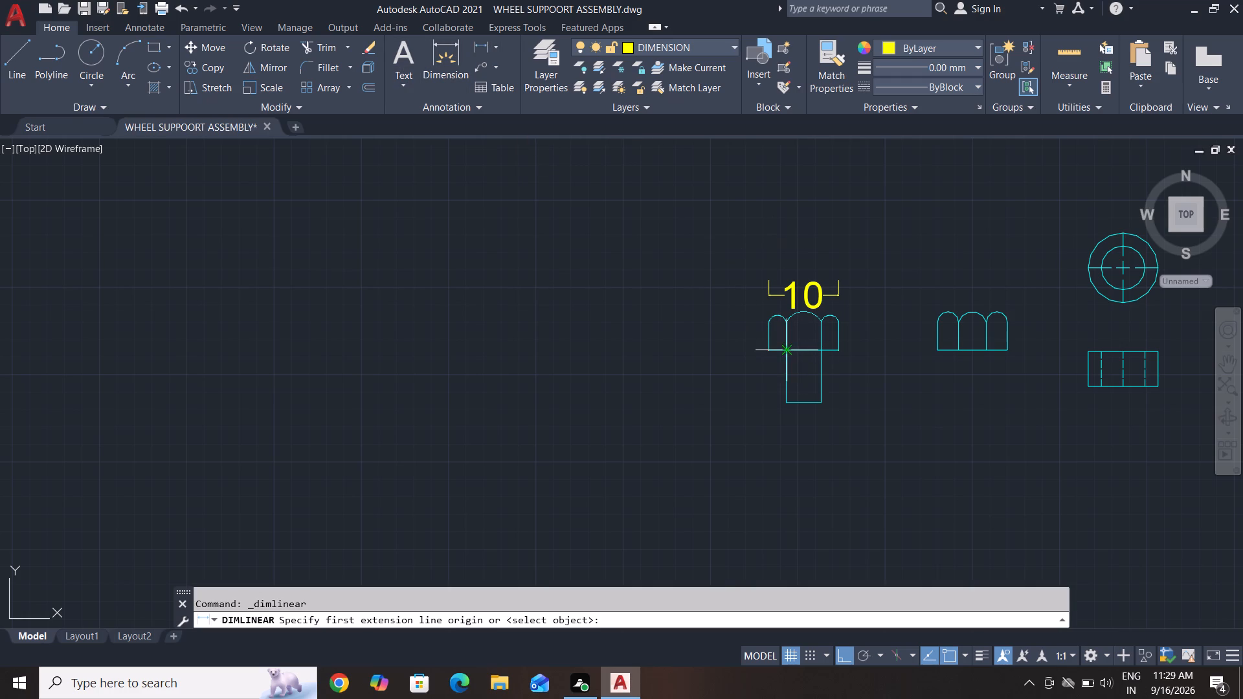
click(788, 349)
click(825, 349)
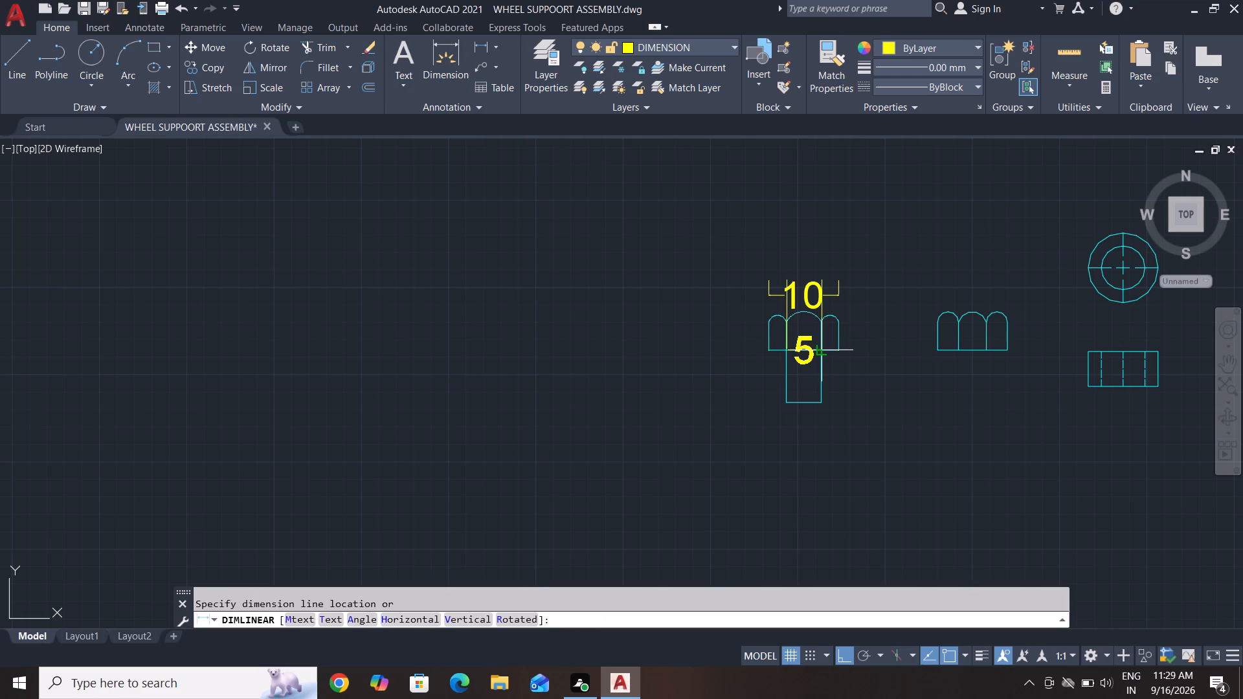
click(836, 424)
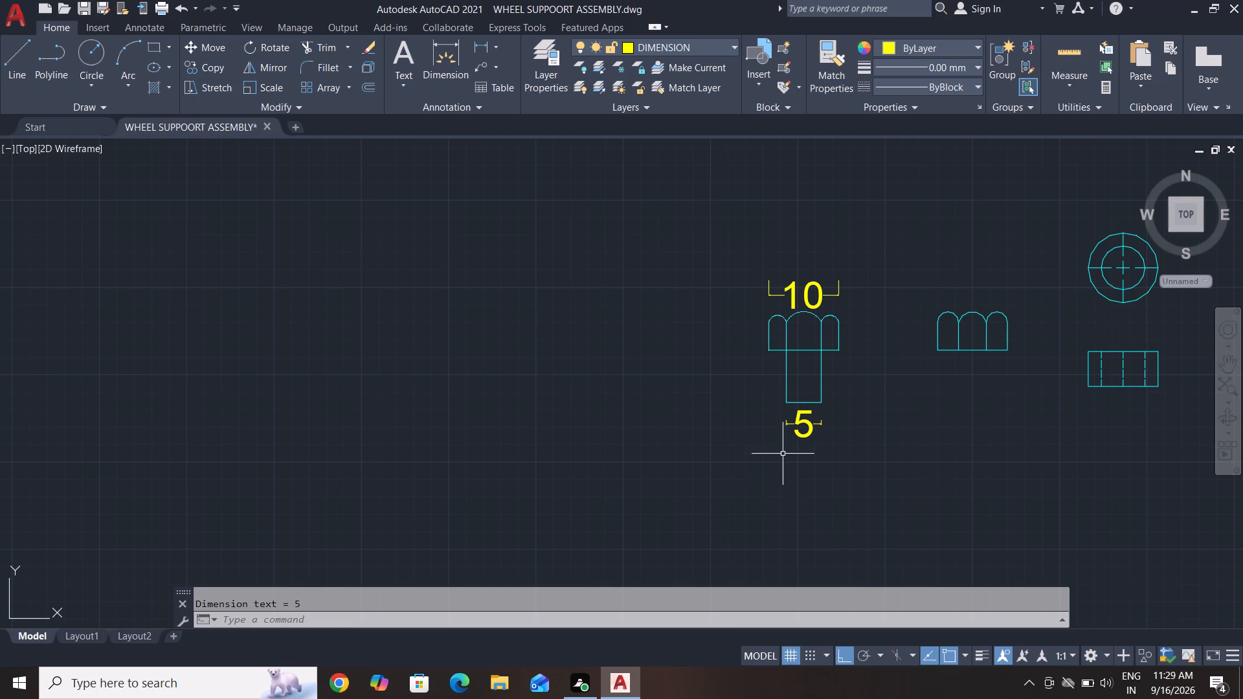
middle_drag(1077, 429, 981, 411)
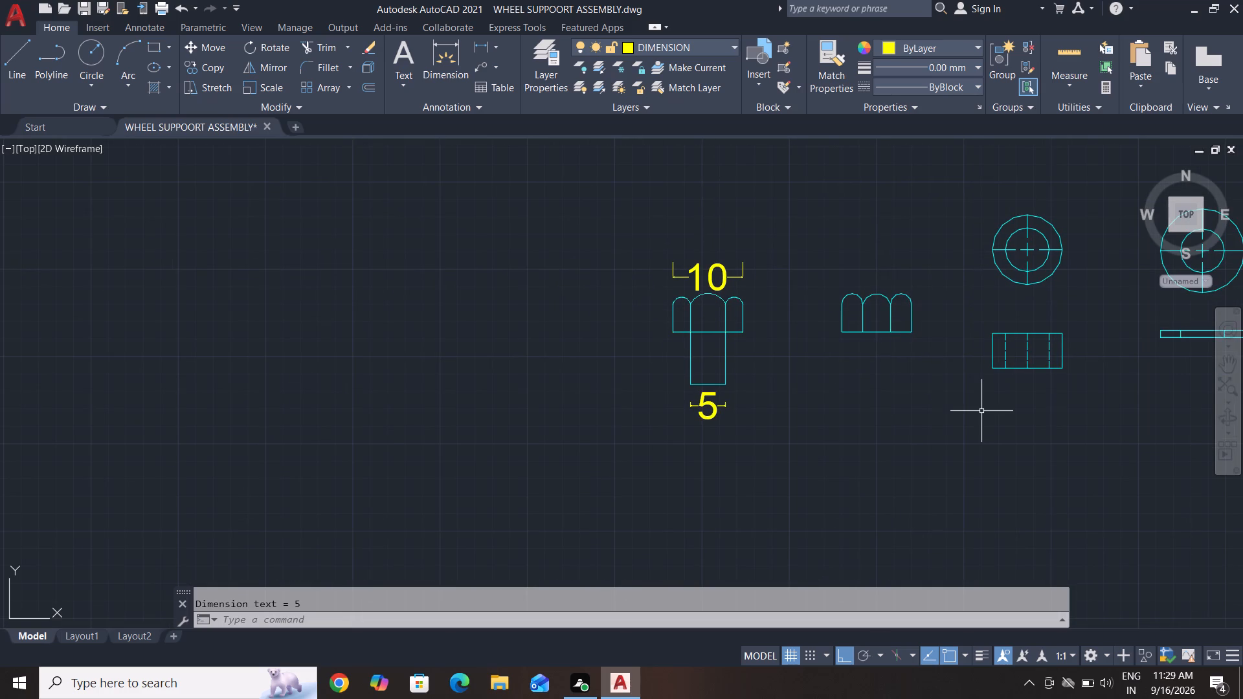
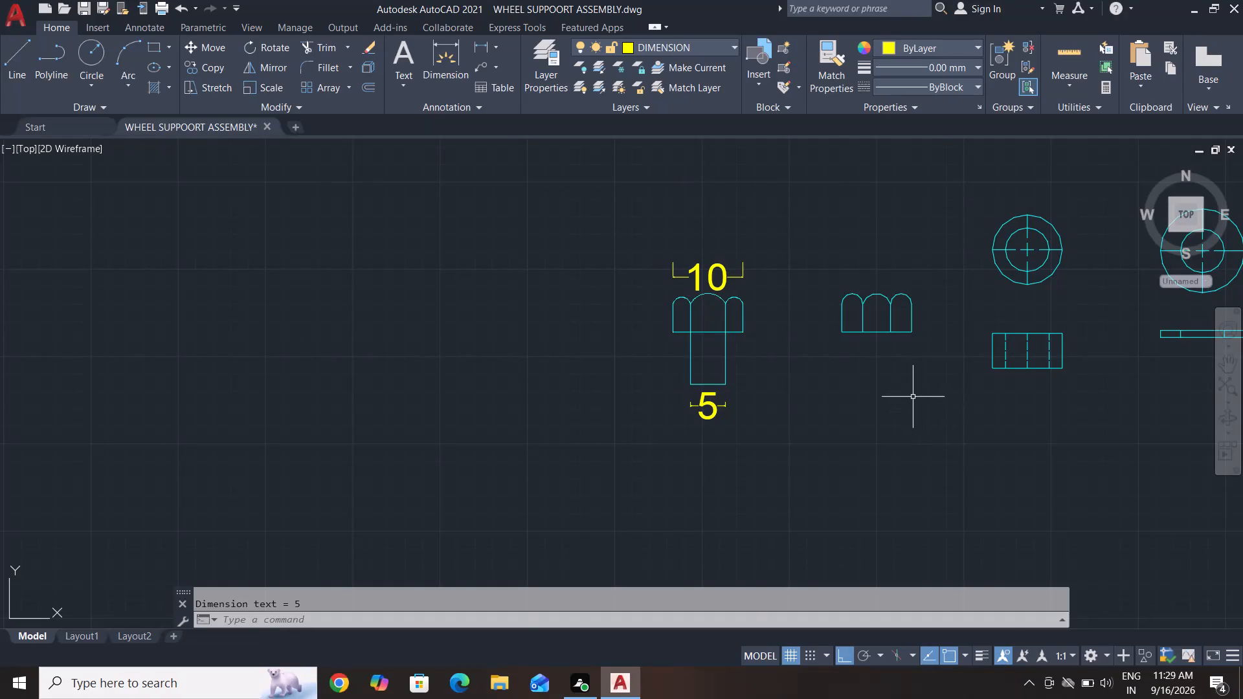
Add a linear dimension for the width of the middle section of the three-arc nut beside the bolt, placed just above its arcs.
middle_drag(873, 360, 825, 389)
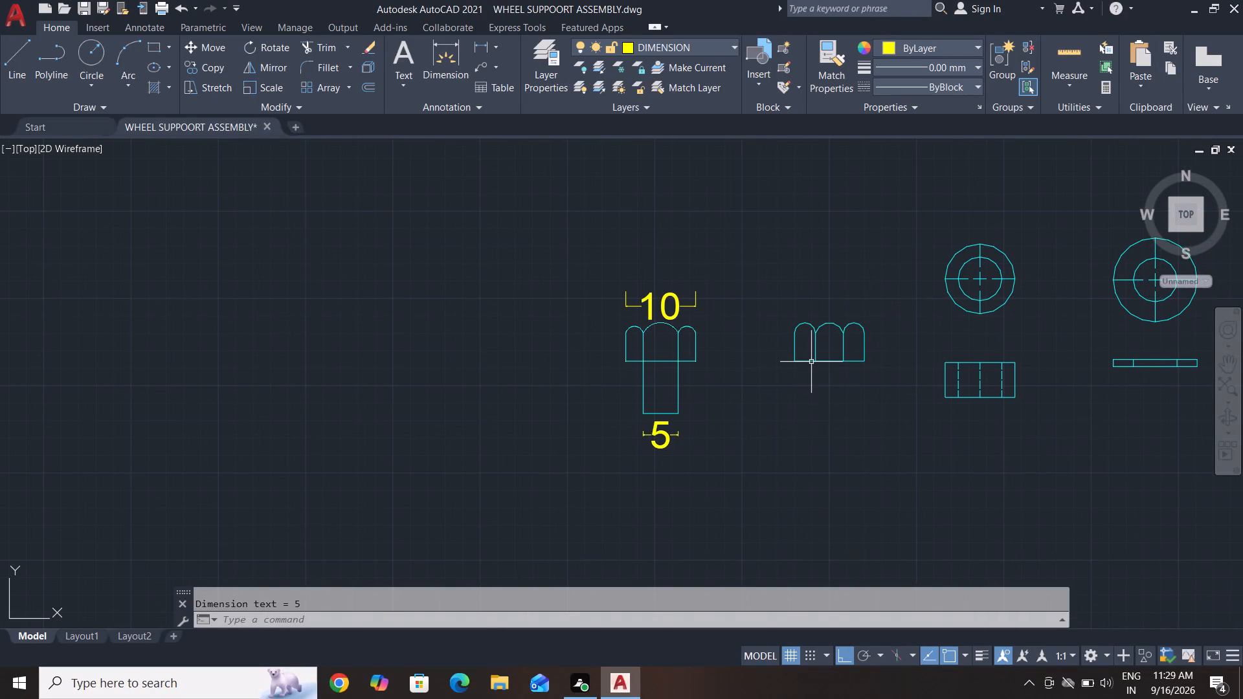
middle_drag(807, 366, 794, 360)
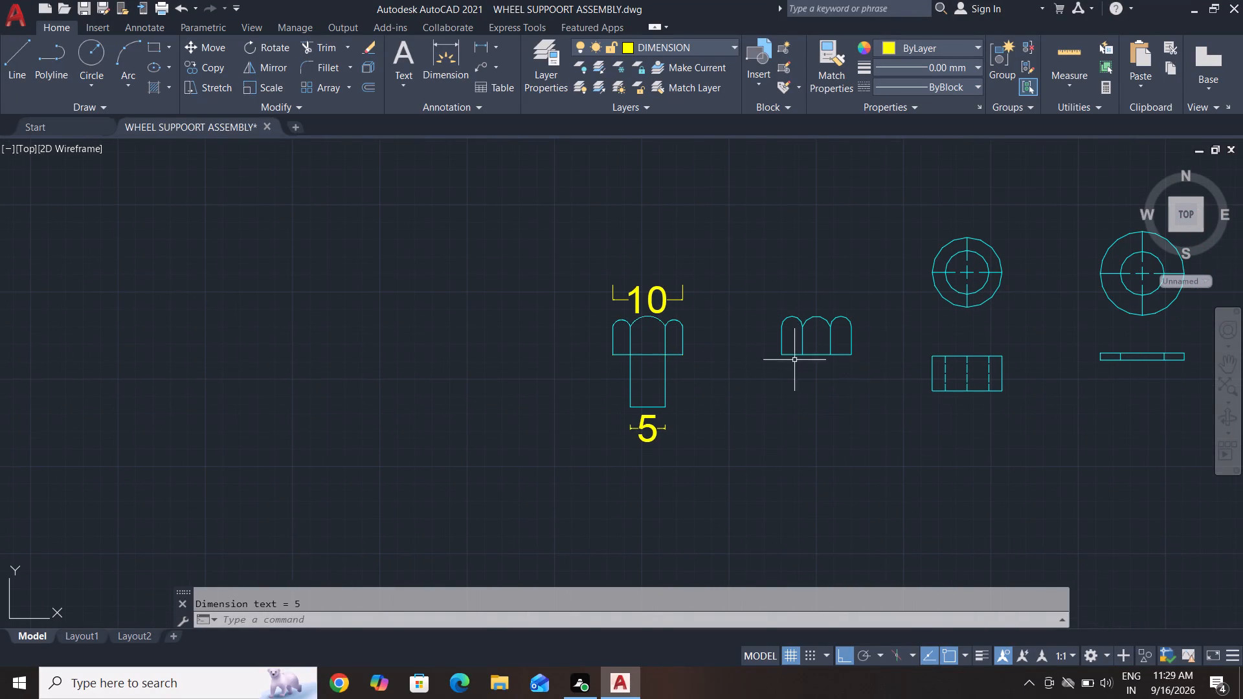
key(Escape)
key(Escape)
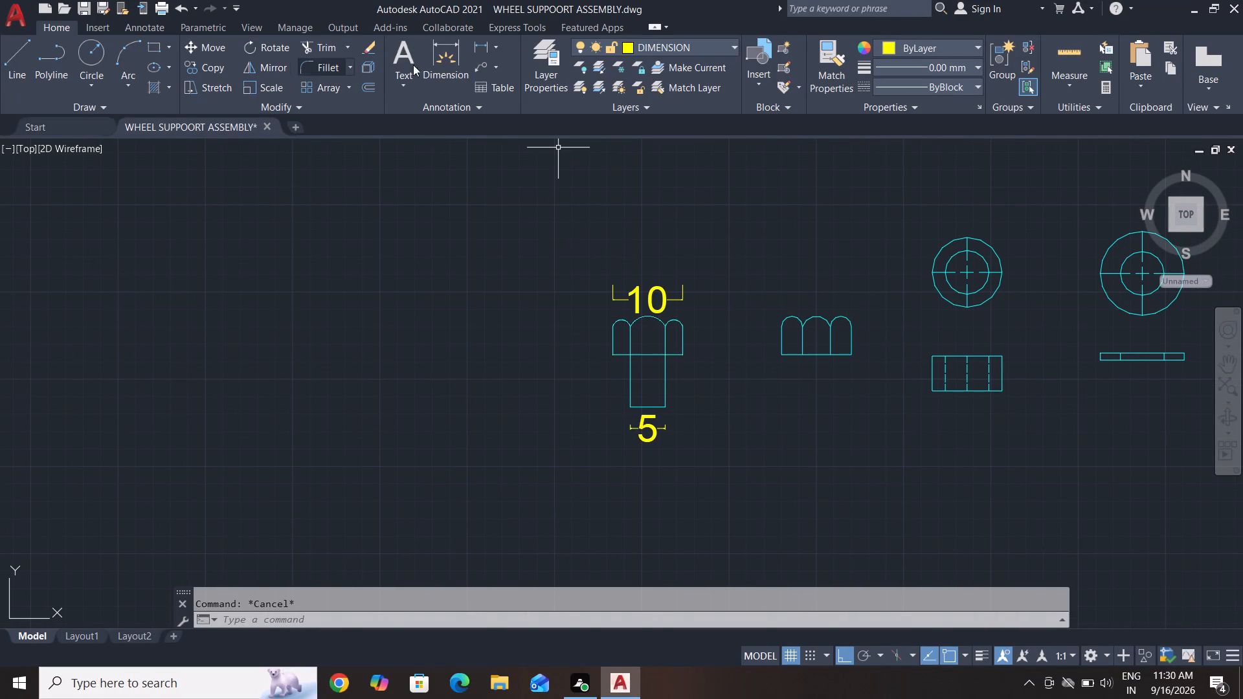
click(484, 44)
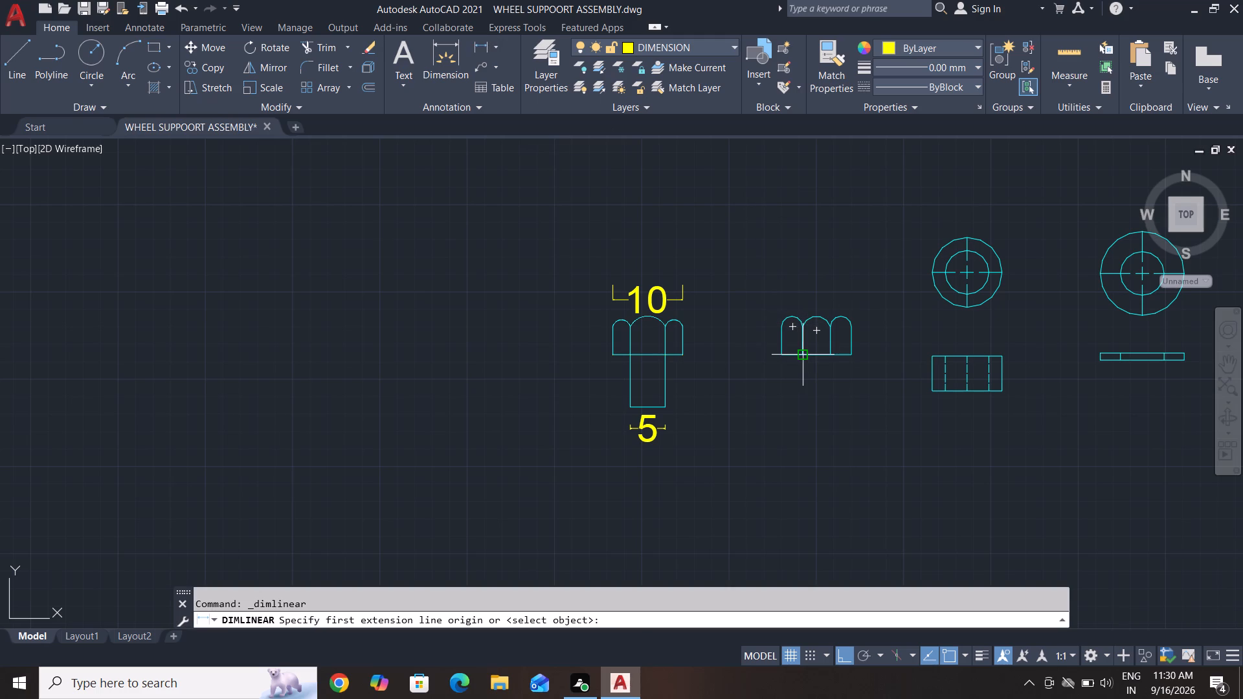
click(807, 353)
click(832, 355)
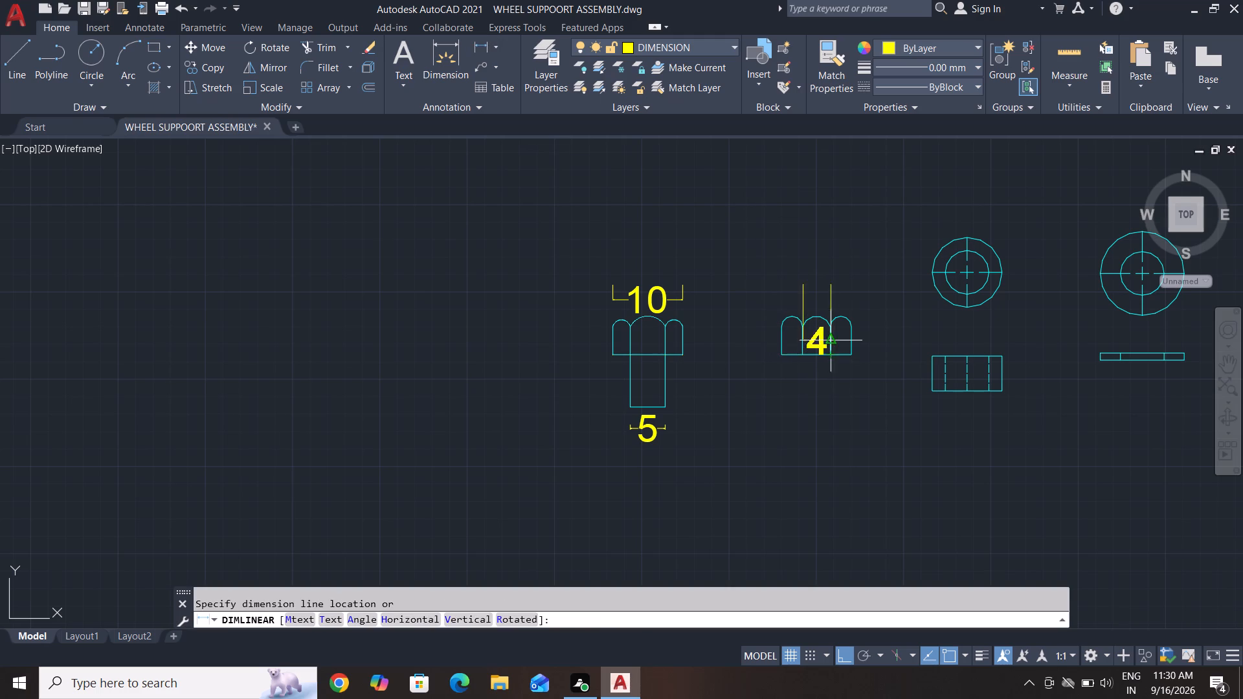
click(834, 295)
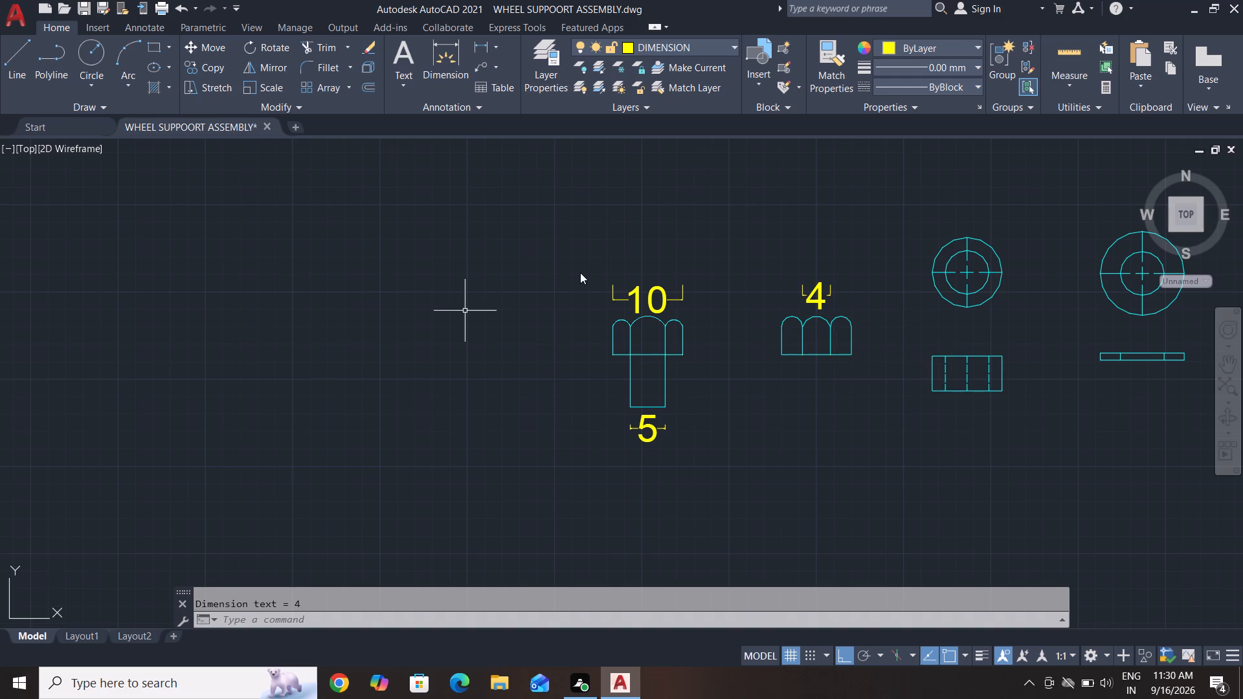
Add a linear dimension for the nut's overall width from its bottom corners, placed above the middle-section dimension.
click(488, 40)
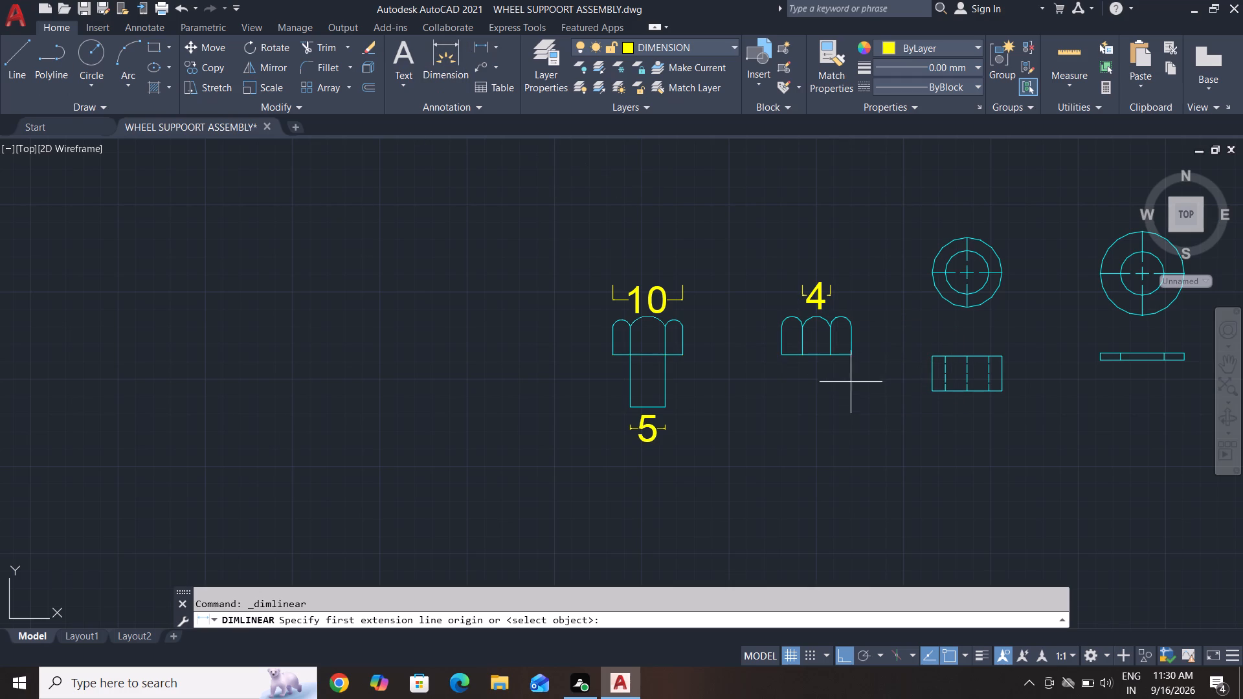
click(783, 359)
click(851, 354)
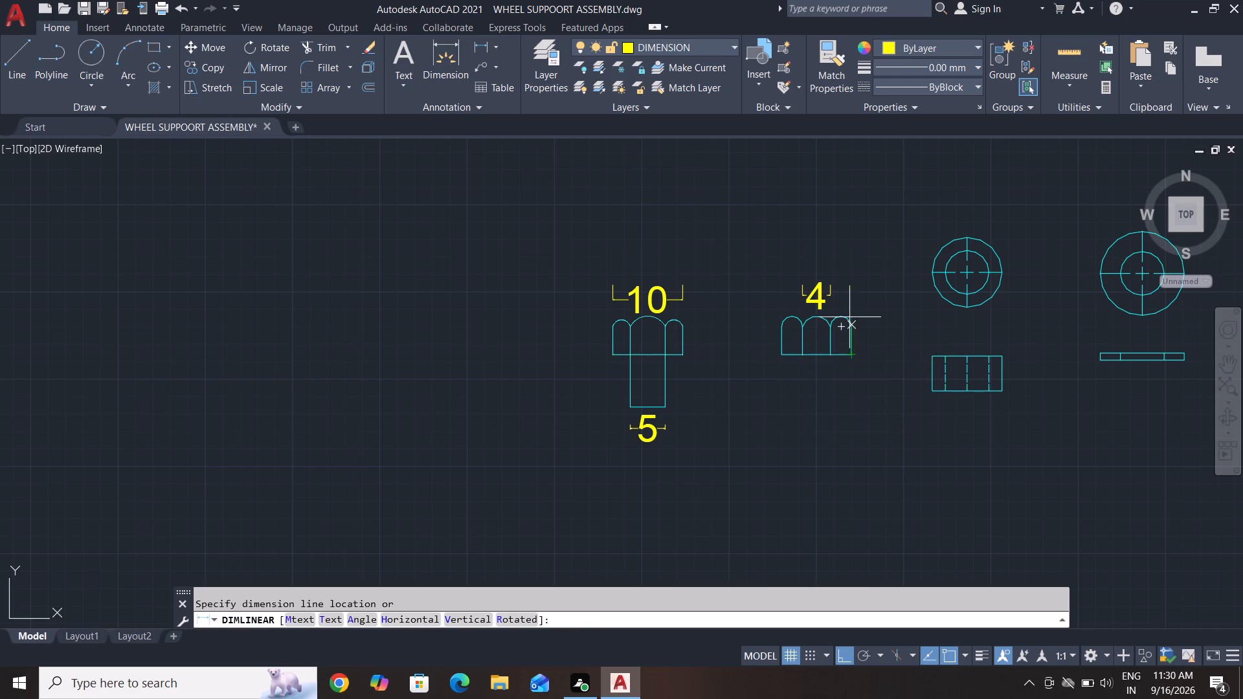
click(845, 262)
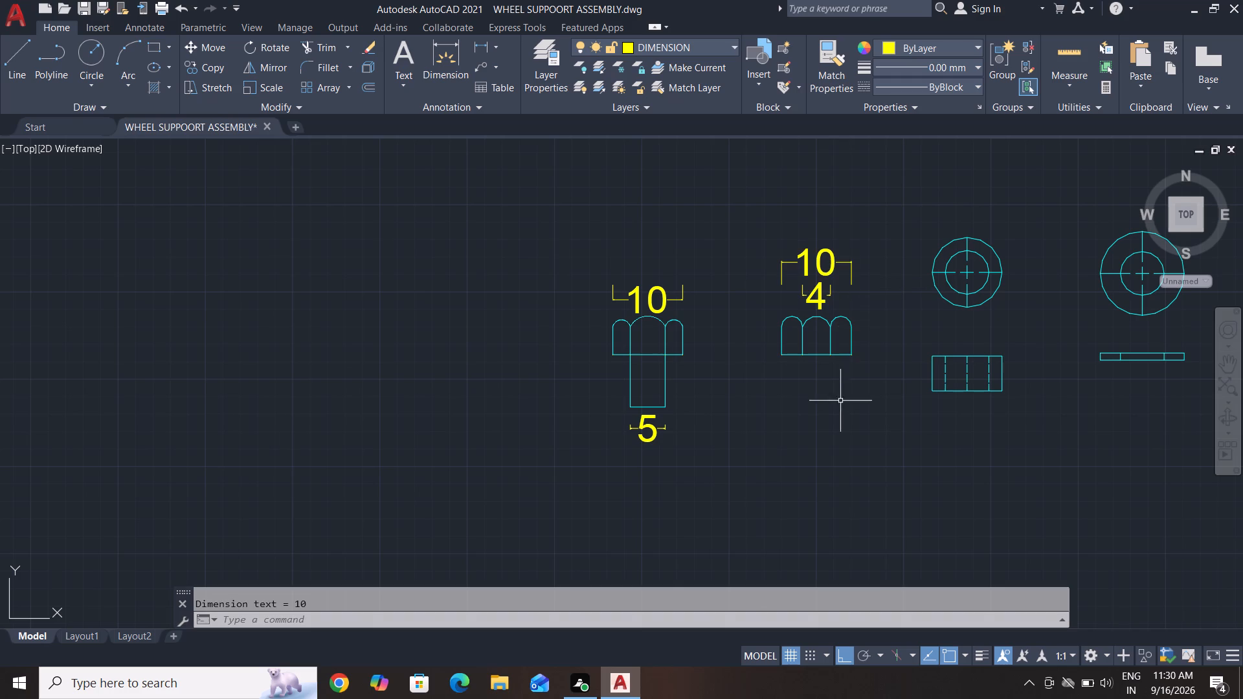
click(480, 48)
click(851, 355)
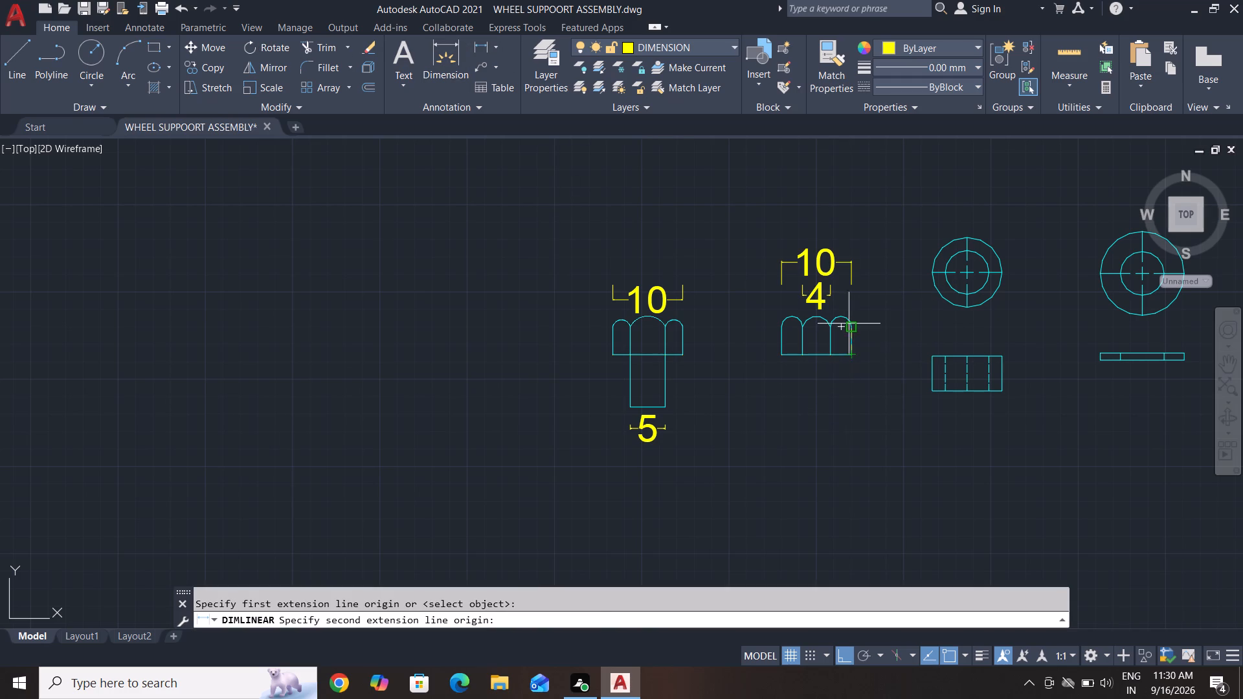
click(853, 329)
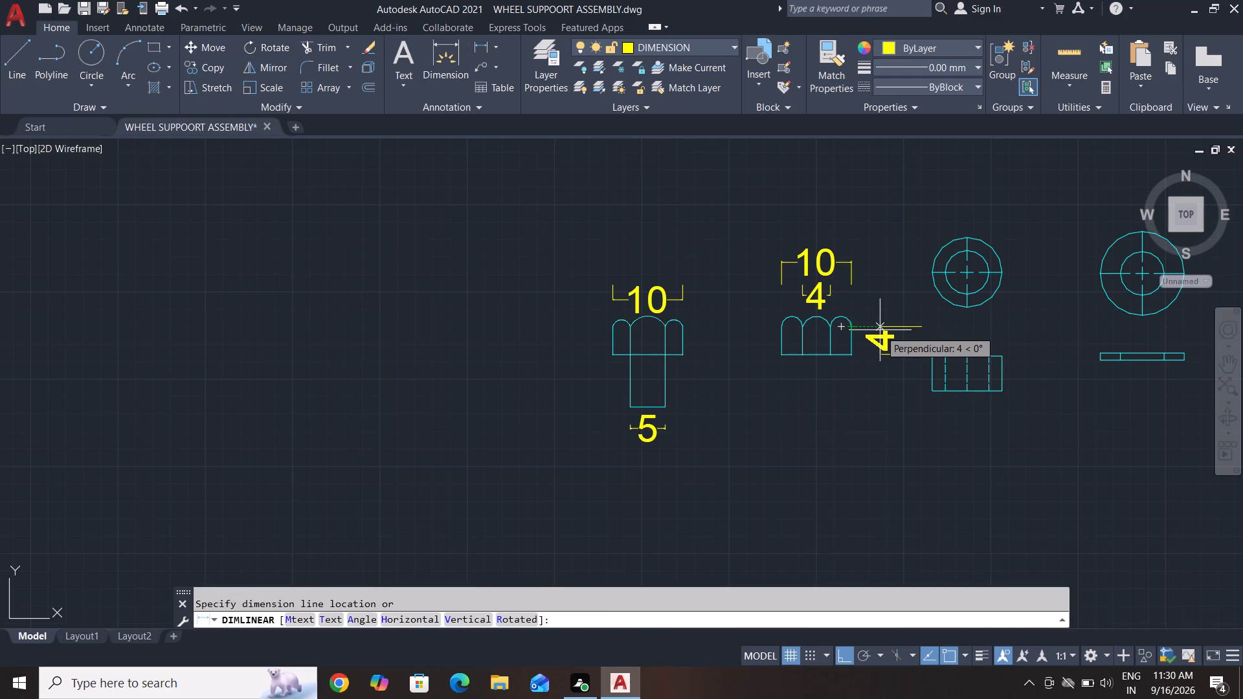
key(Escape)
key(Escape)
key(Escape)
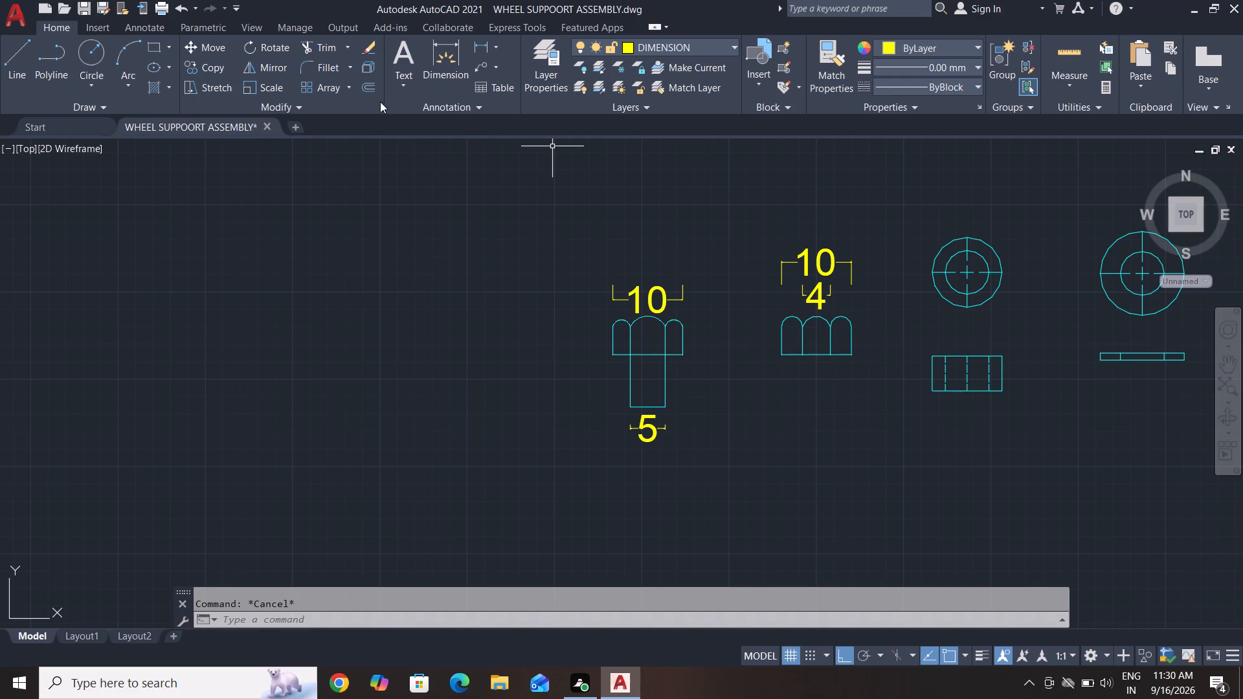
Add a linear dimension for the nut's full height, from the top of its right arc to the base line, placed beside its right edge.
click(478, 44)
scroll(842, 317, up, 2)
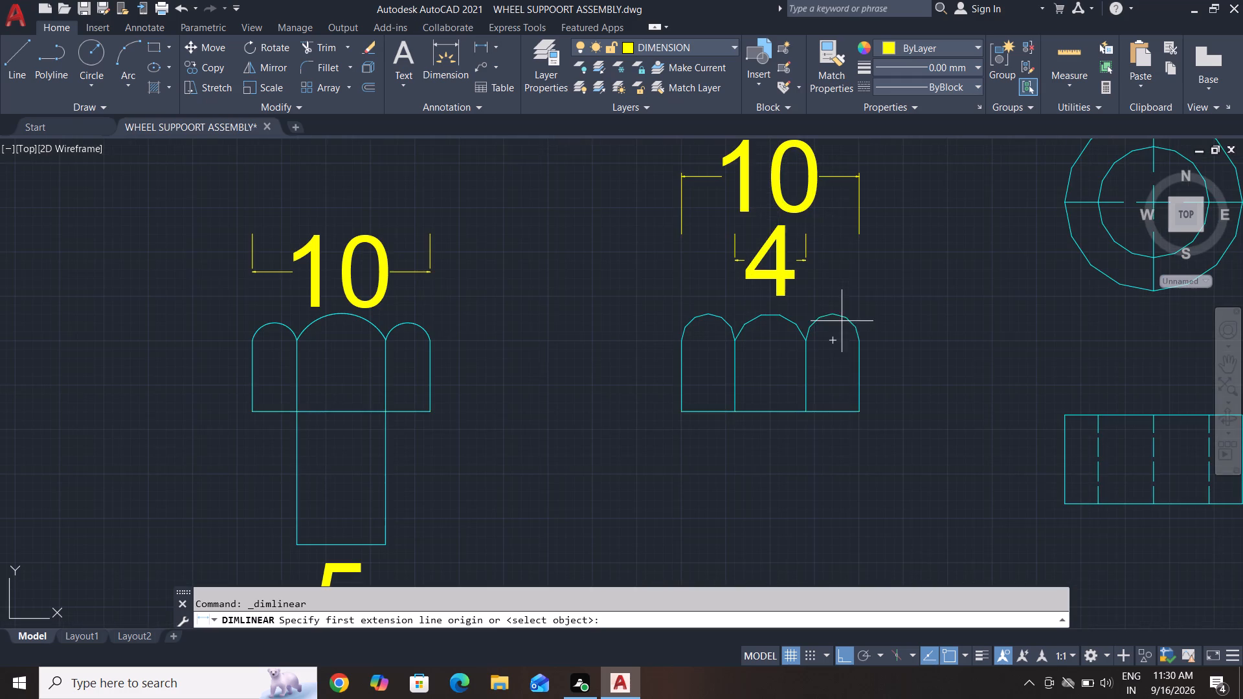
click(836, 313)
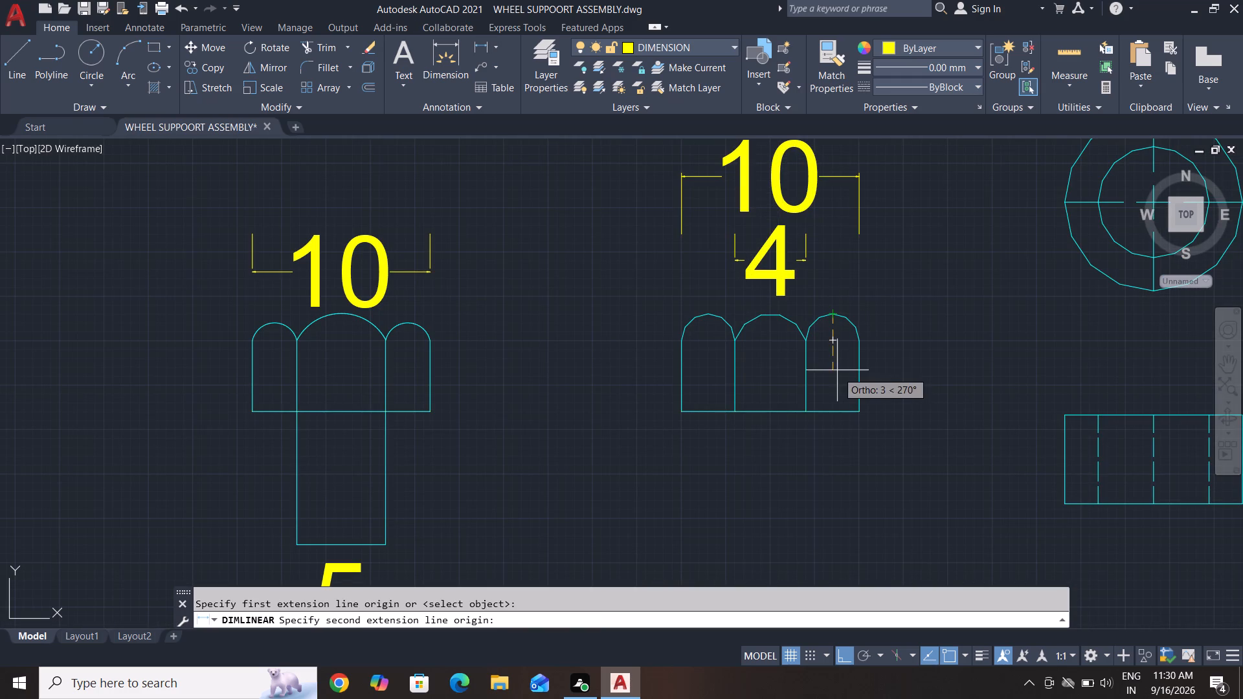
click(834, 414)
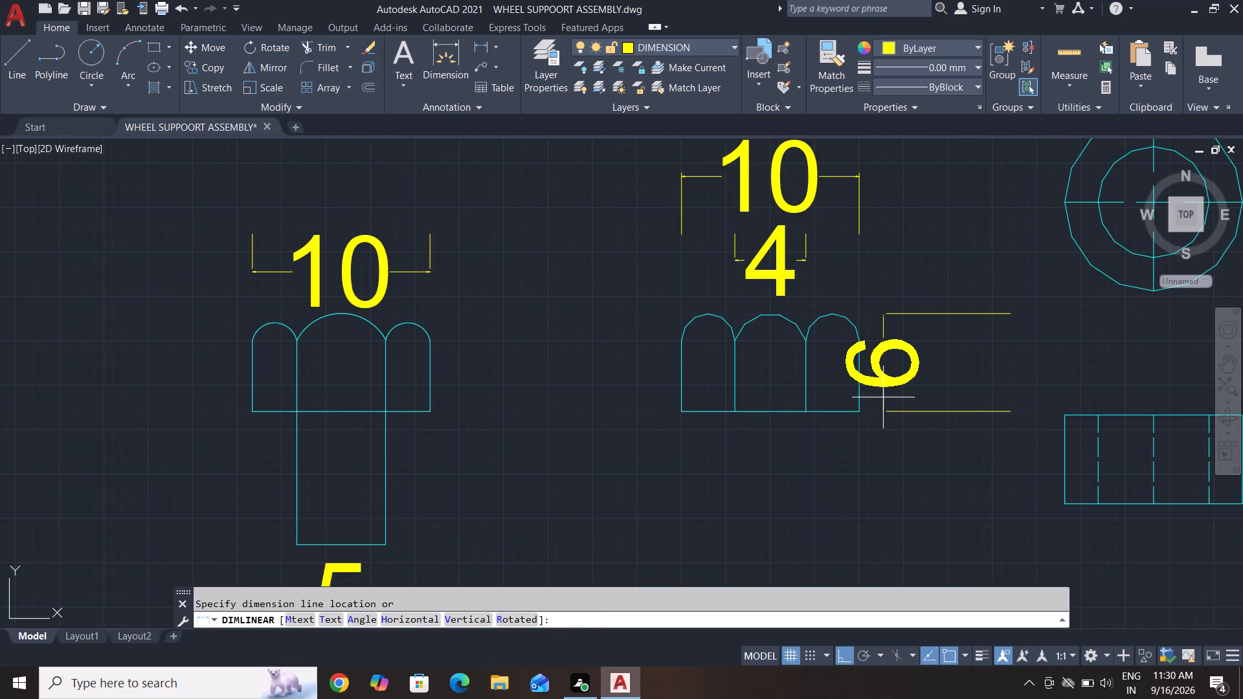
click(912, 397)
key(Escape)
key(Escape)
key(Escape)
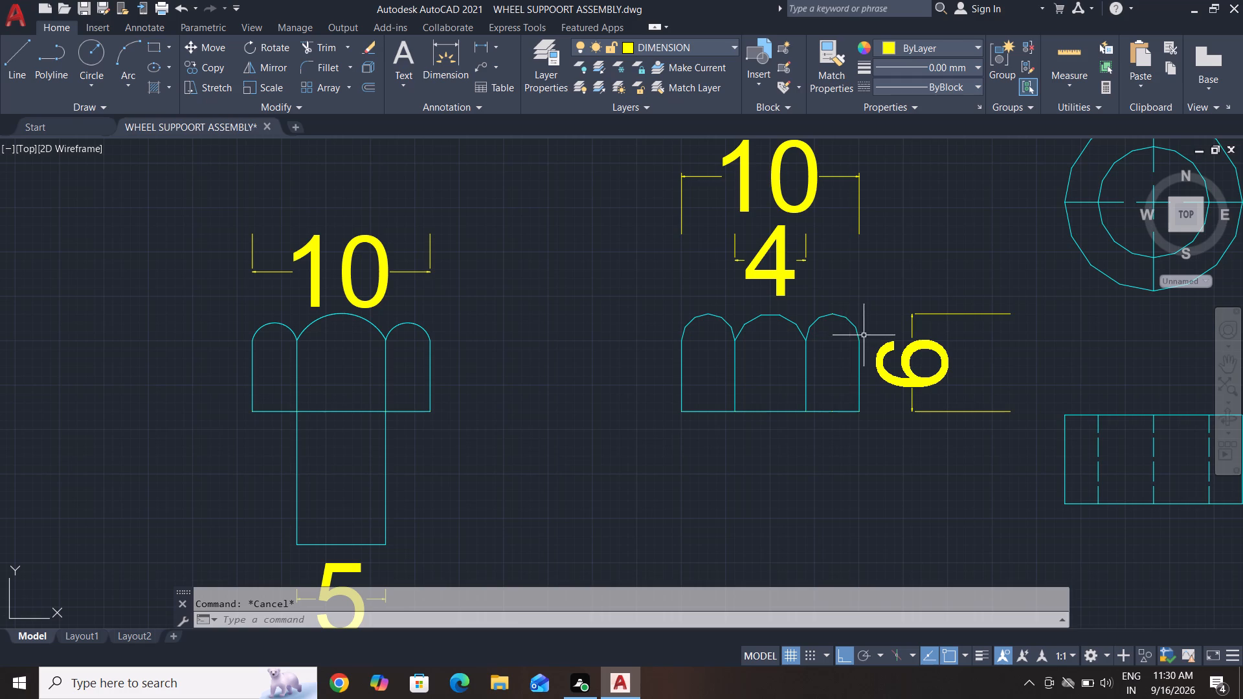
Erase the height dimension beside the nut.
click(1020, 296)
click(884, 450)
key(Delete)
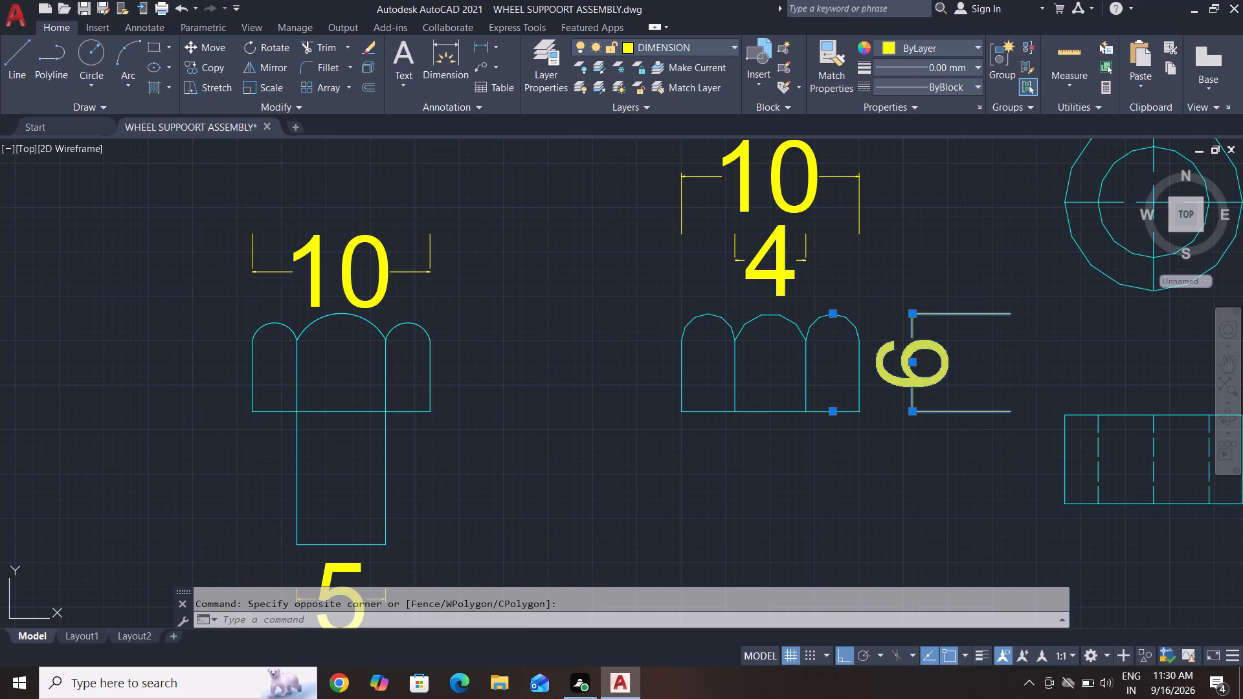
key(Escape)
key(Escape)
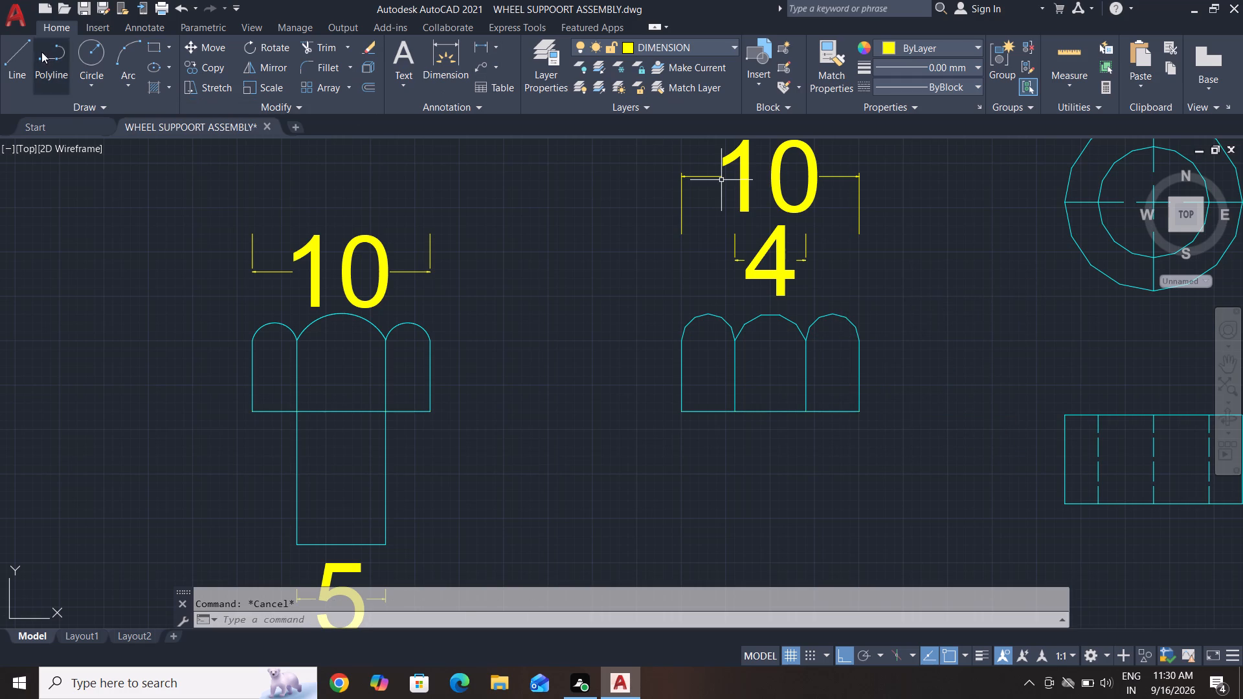
Draw a horizontal construction line from the top of the nut's left arc to beyond its right edge.
click(6, 59)
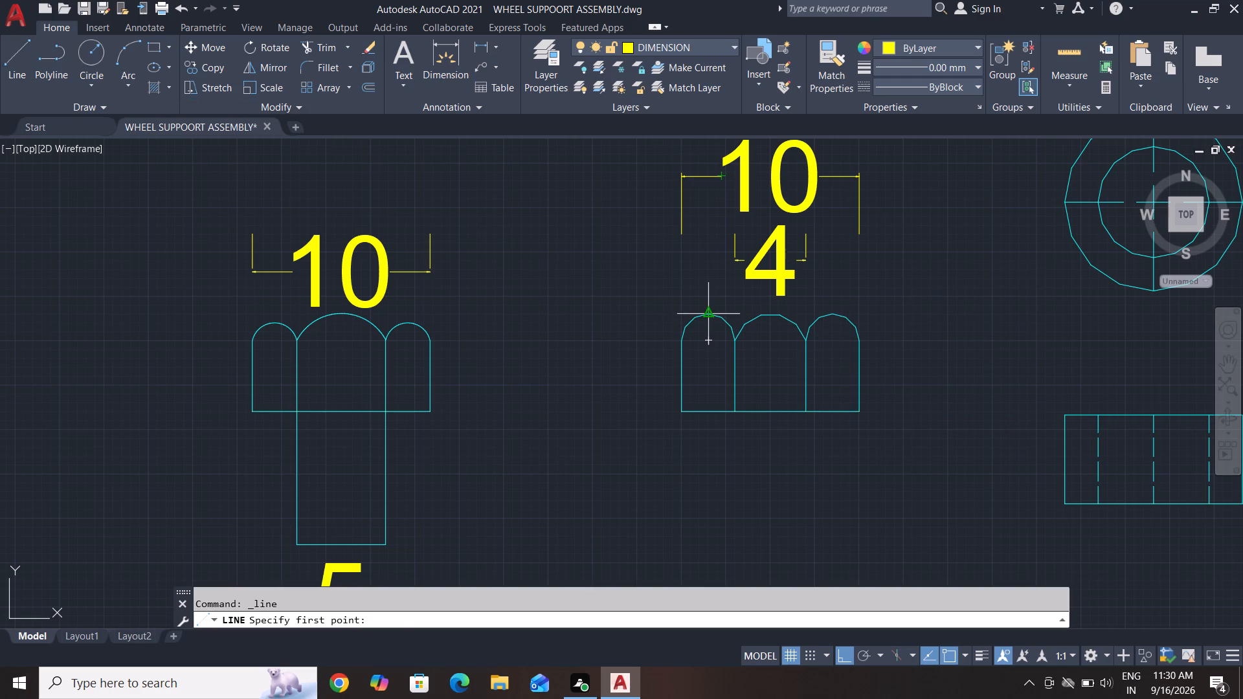
click(710, 315)
click(918, 317)
key(Escape)
key(Escape)
key(Escape)
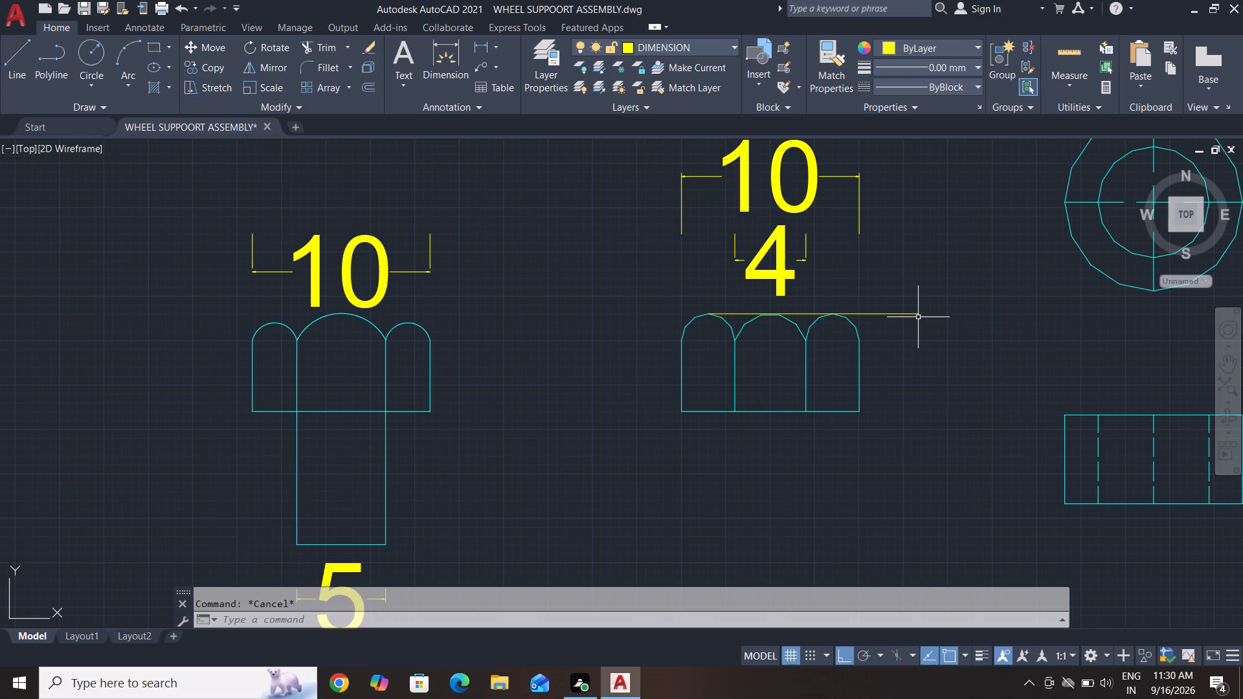
Offset the horizontal construction line 5 mm downward, toward the nut's base.
text(o 5)
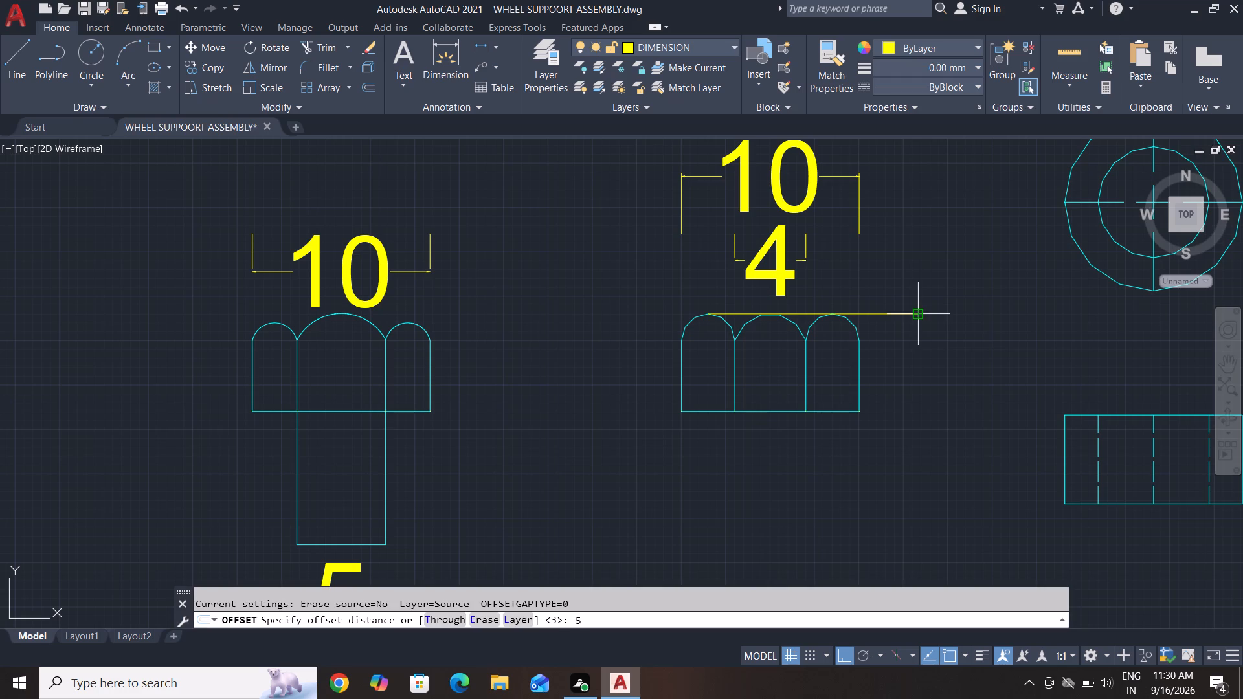
key(Return)
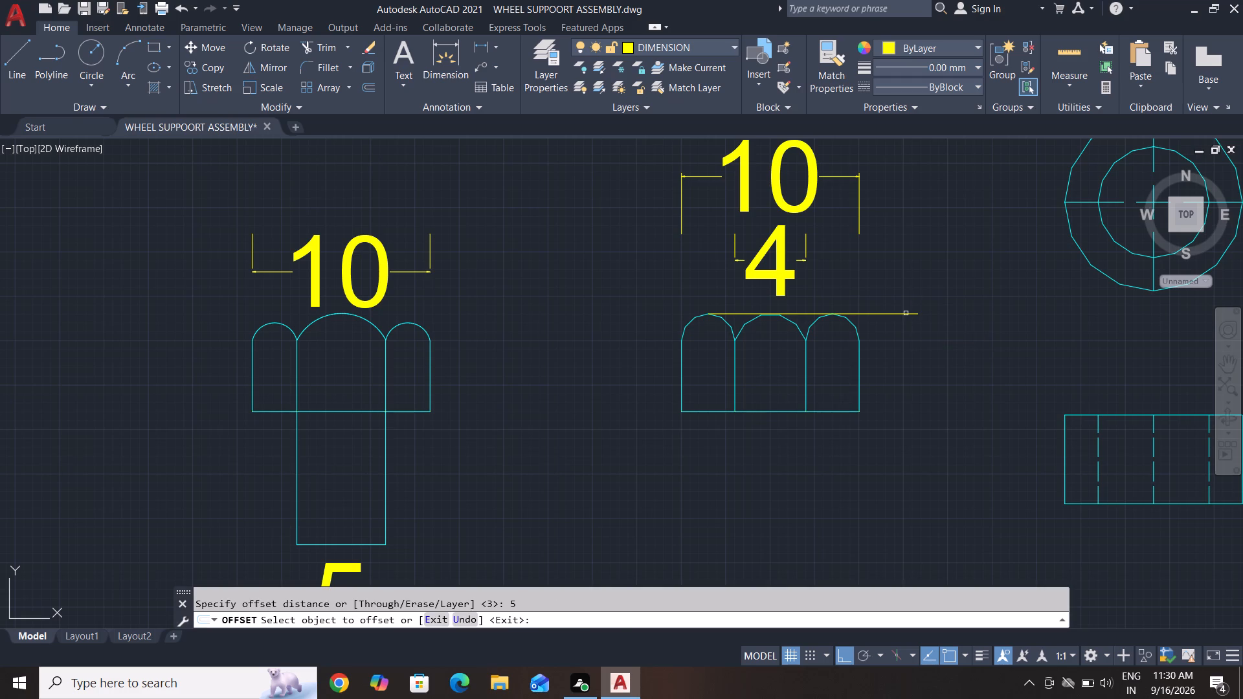
click(906, 313)
click(902, 378)
key(Escape)
key(Escape)
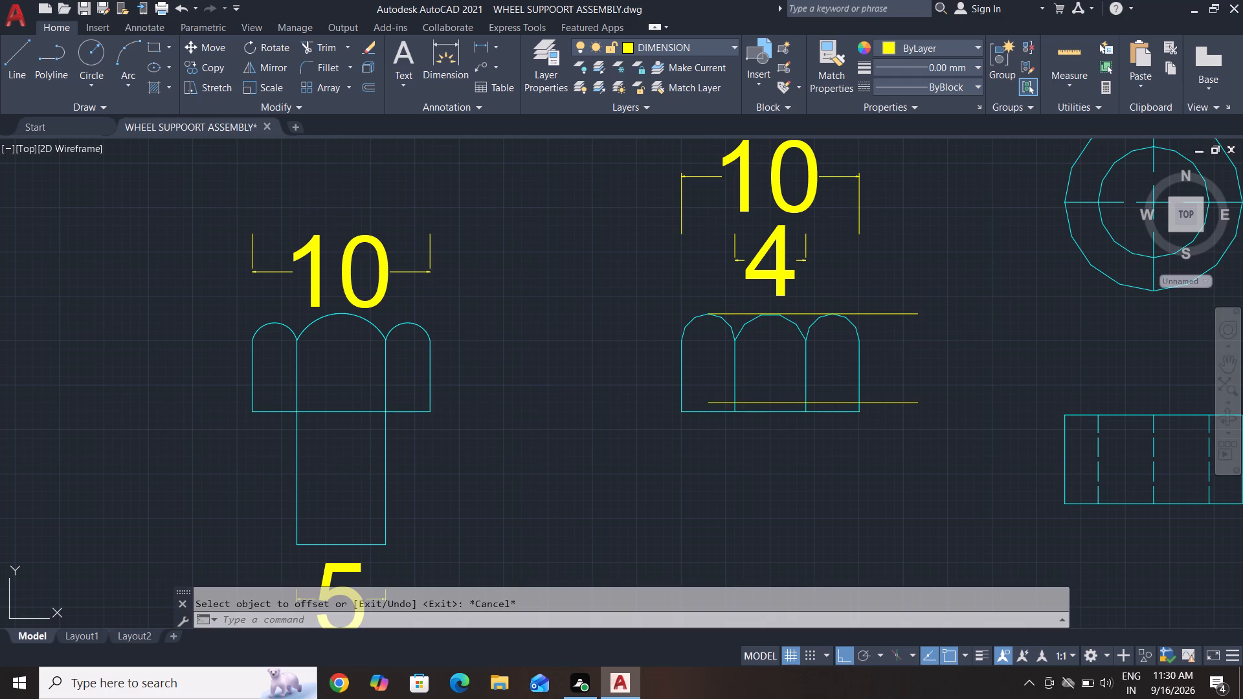
Extend the offset line to the nut's left edge.
text(ex)
key(space)
key(space)
click(759, 405)
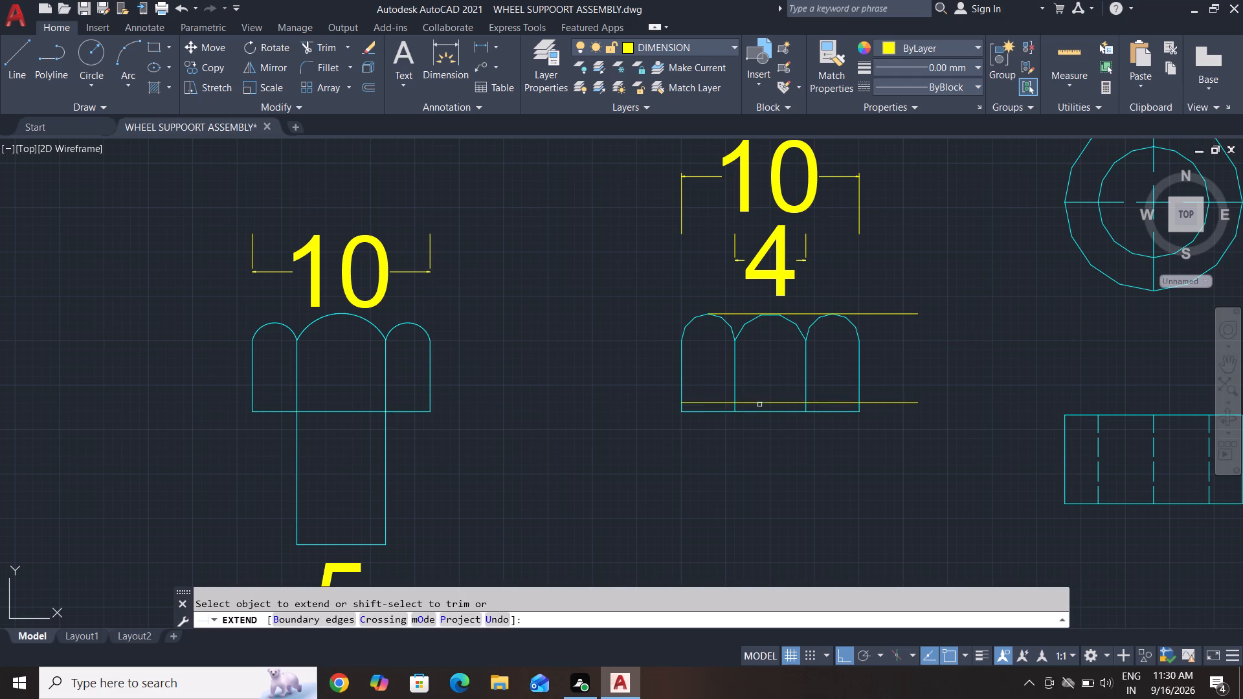
key(Escape)
key(Escape)
Match the offset line's properties to the nut's right edge line.
text(match)
key(Return)
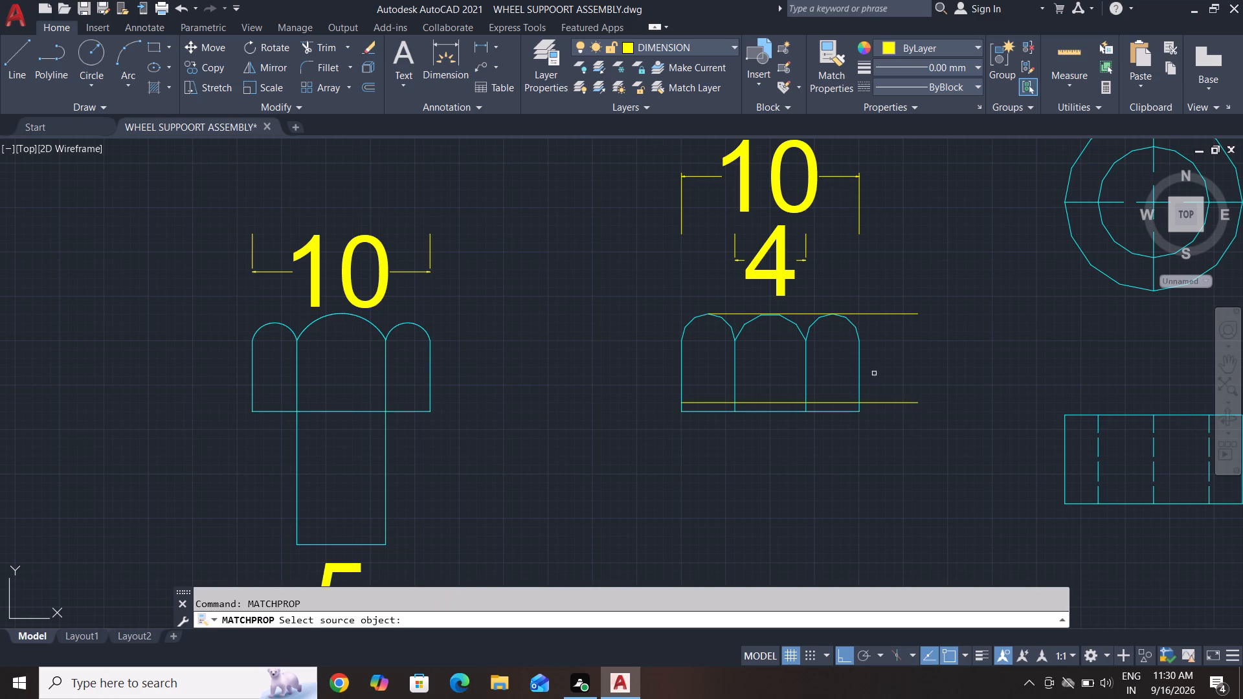
click(860, 384)
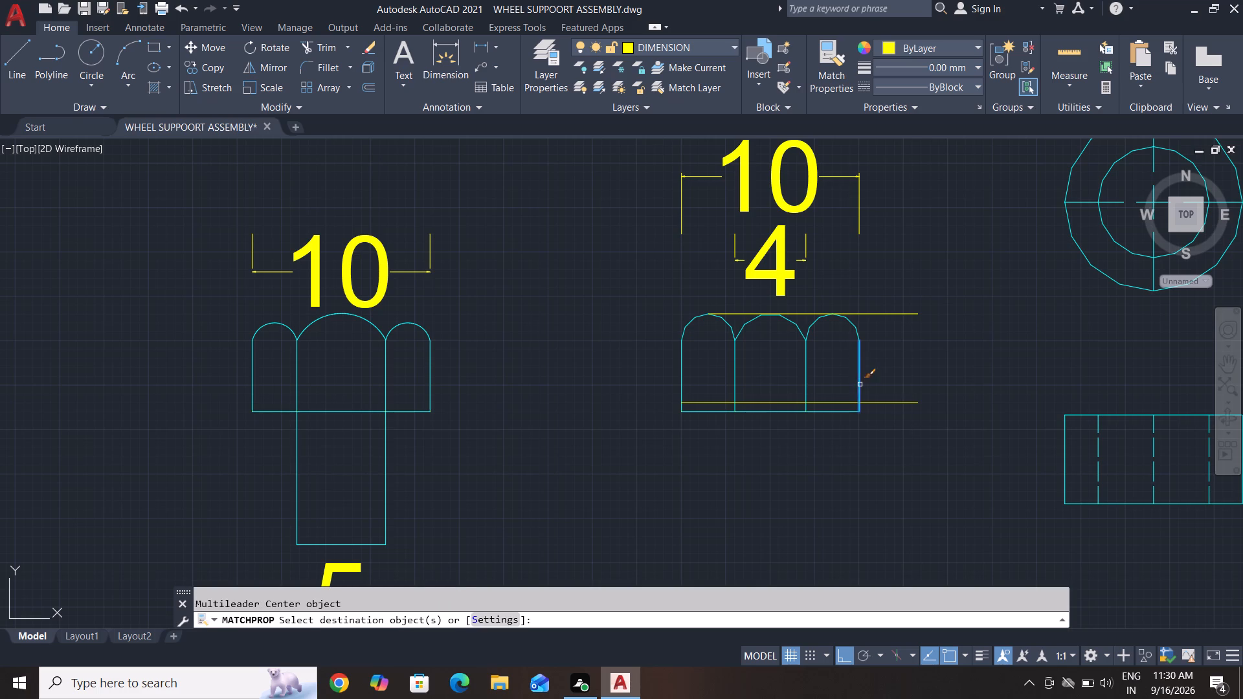
click(843, 404)
key(Escape)
key(Escape)
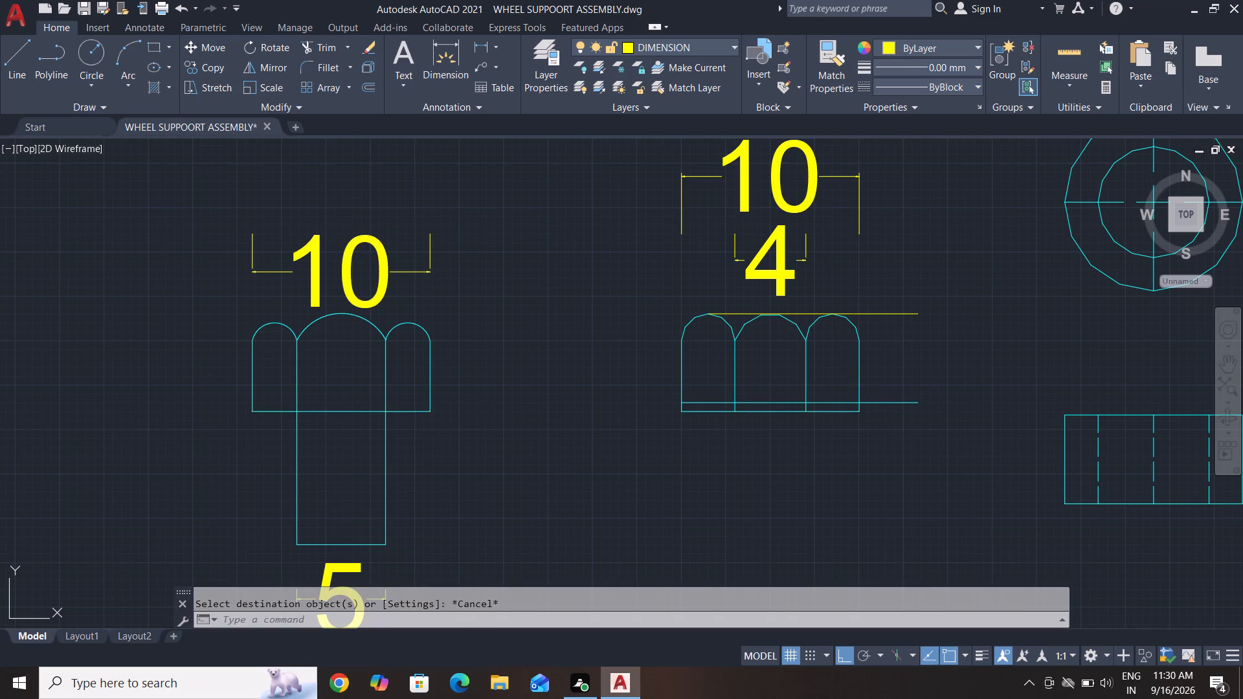
Trim the nut to the offset line as its new base, removing the vertical stubs, old base line and the overhang past the right edge.
text(tr)
key(space)
key(space)
scroll(858, 401, up, 3)
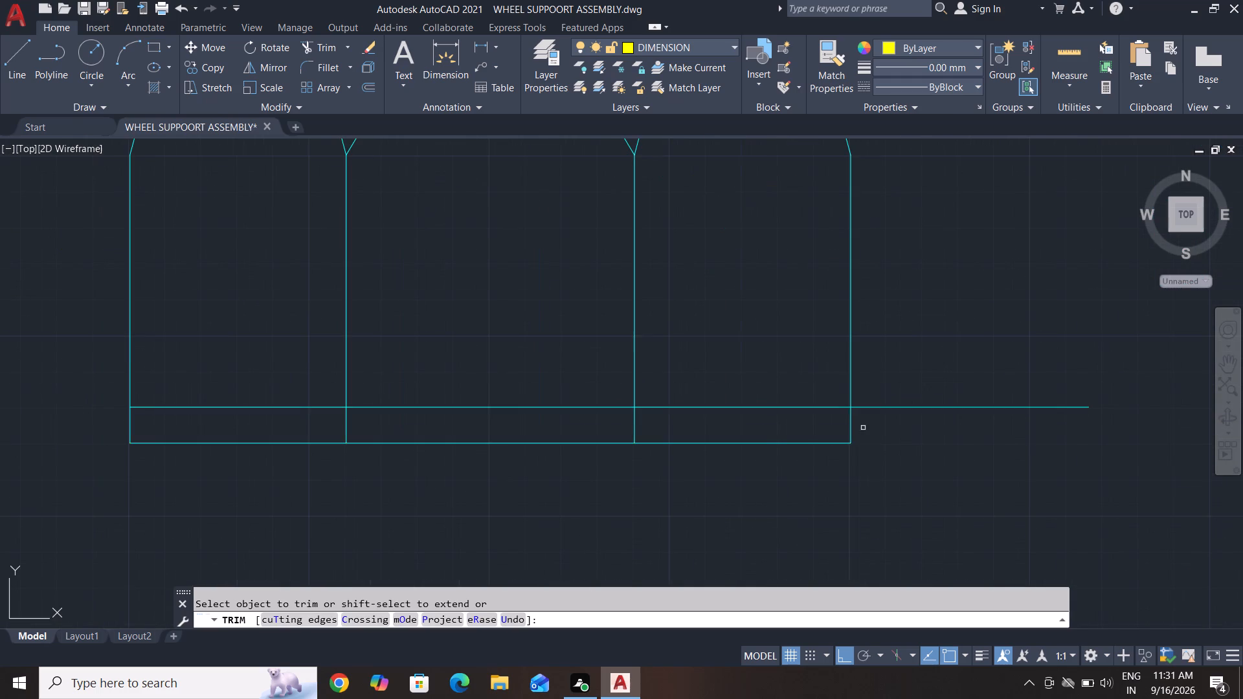
click(863, 428)
click(115, 441)
click(252, 435)
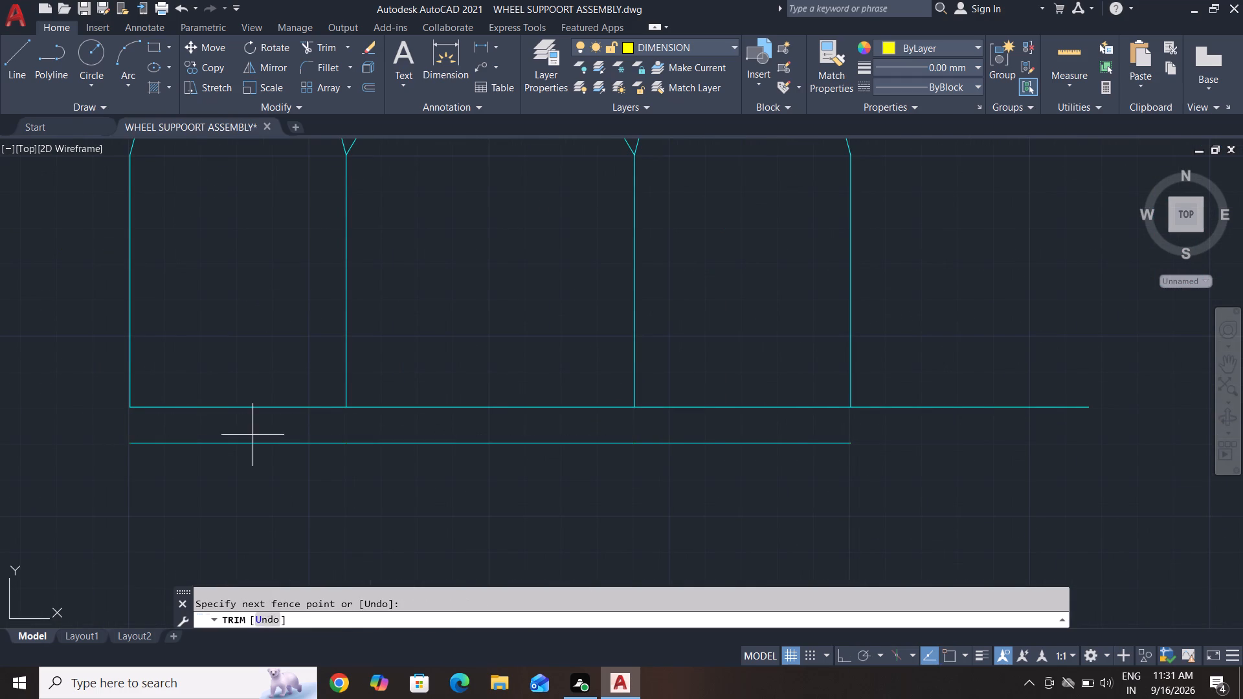
click(346, 507)
click(924, 473)
click(979, 342)
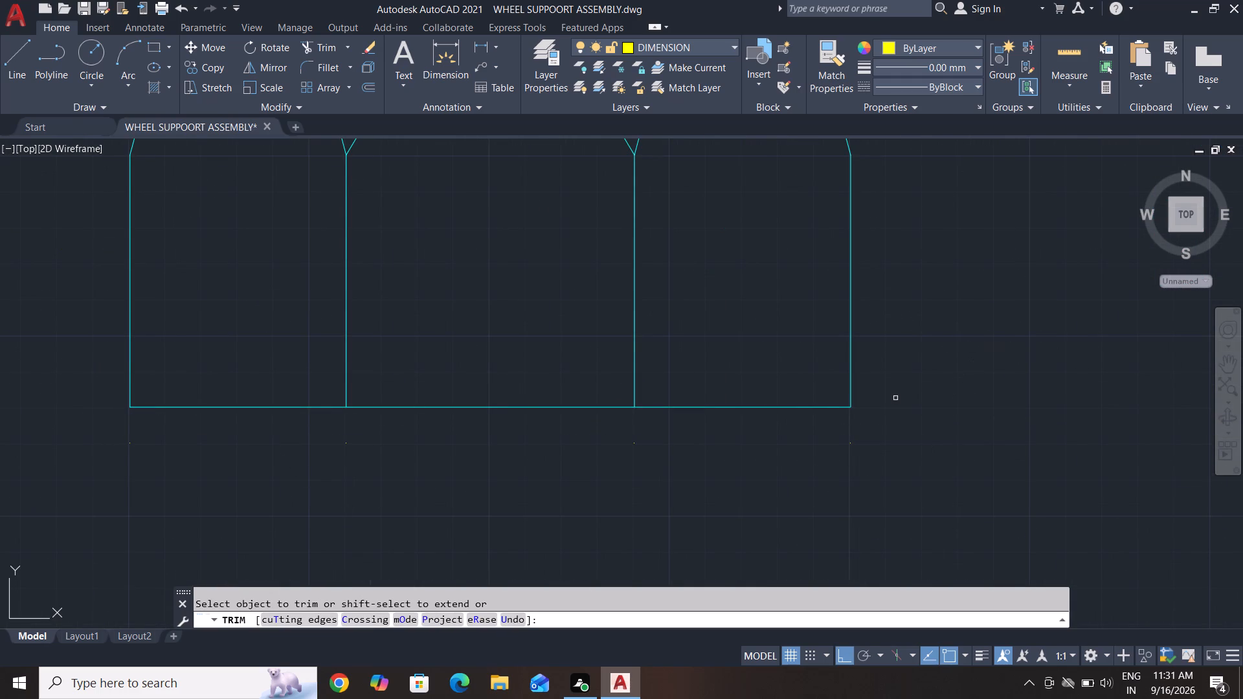
scroll(895, 398, down, 1)
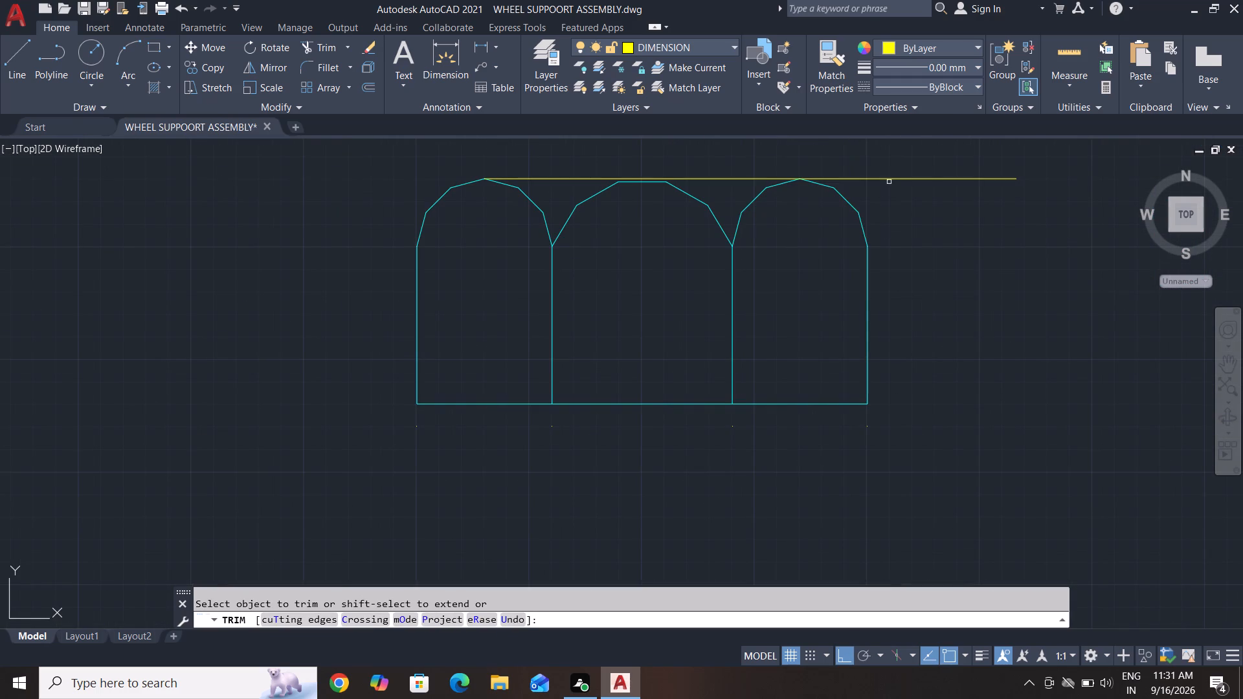
key(Escape)
key(Escape)
Erase the horizontal construction line along the top of the nut's arcs.
click(900, 180)
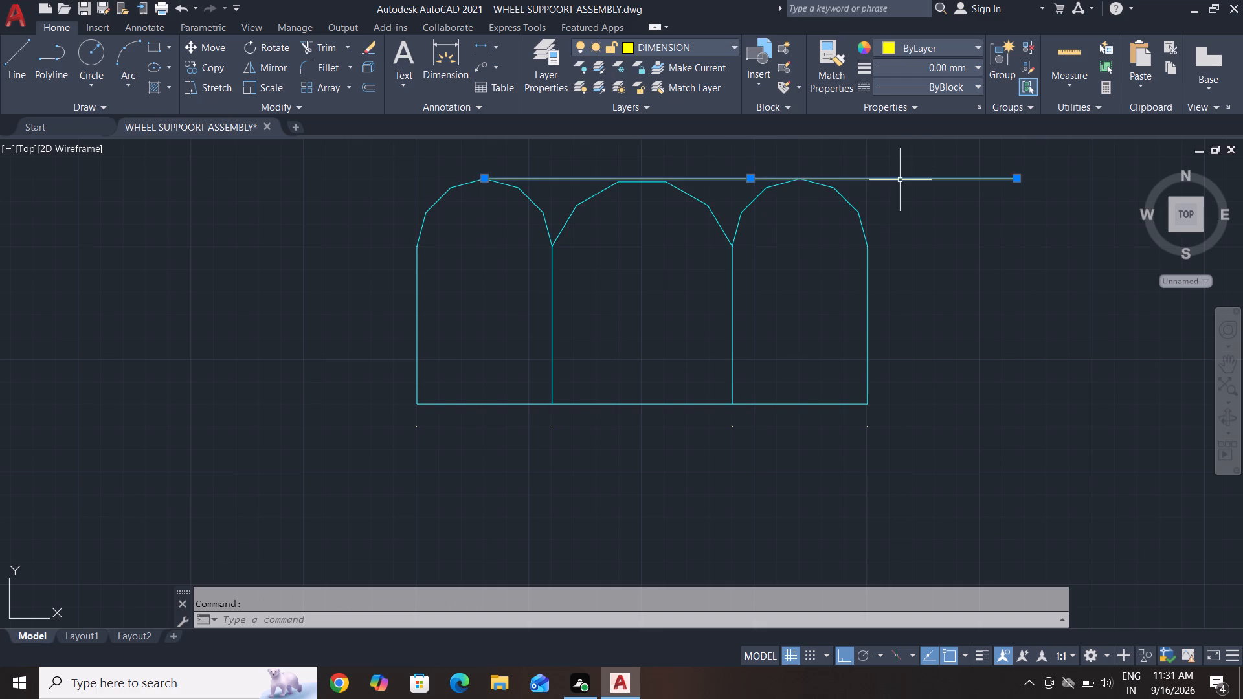
key(Delete)
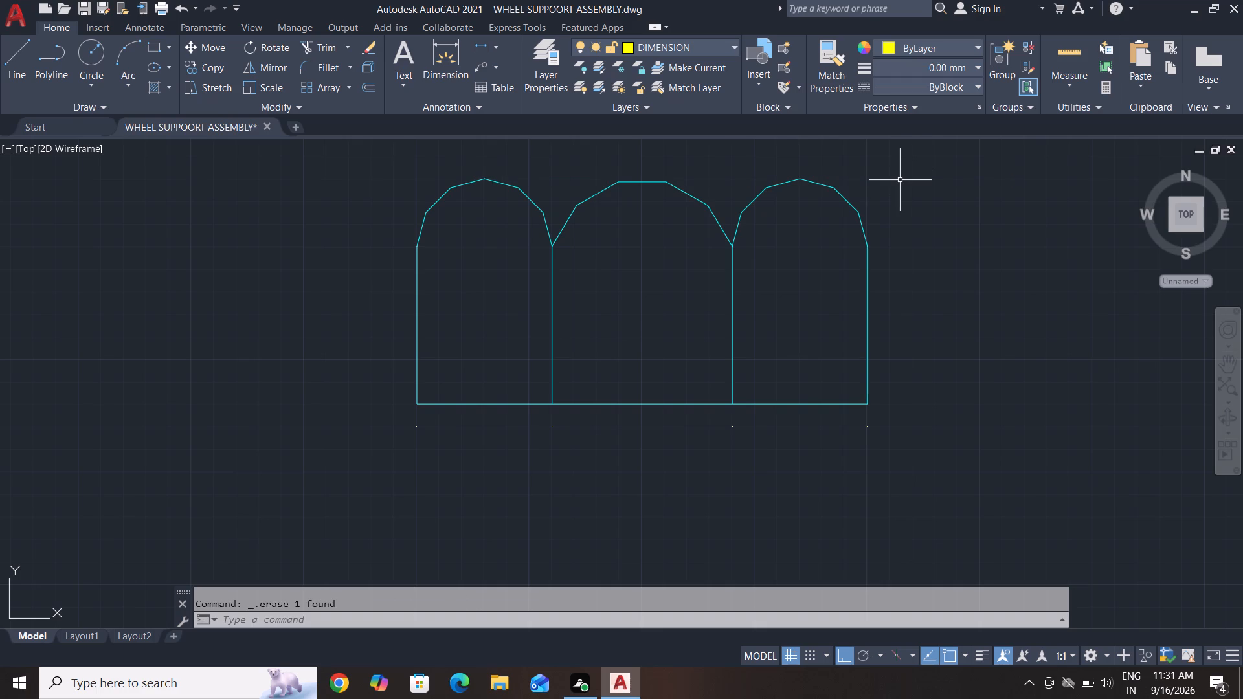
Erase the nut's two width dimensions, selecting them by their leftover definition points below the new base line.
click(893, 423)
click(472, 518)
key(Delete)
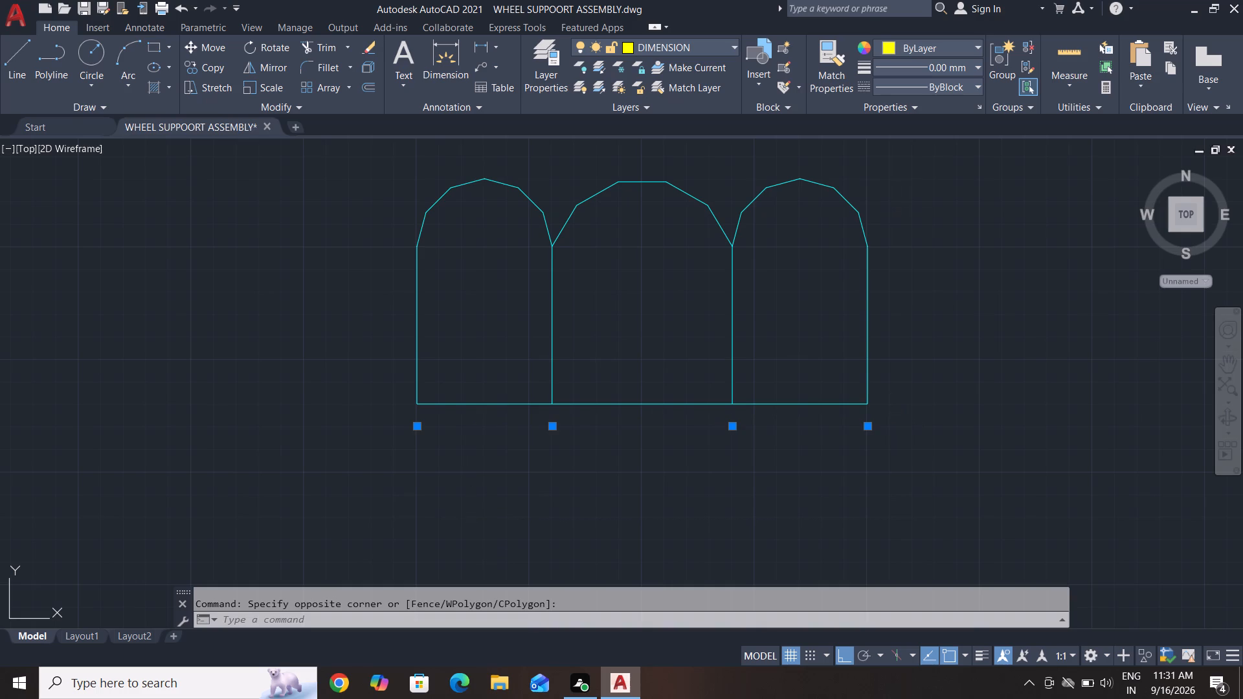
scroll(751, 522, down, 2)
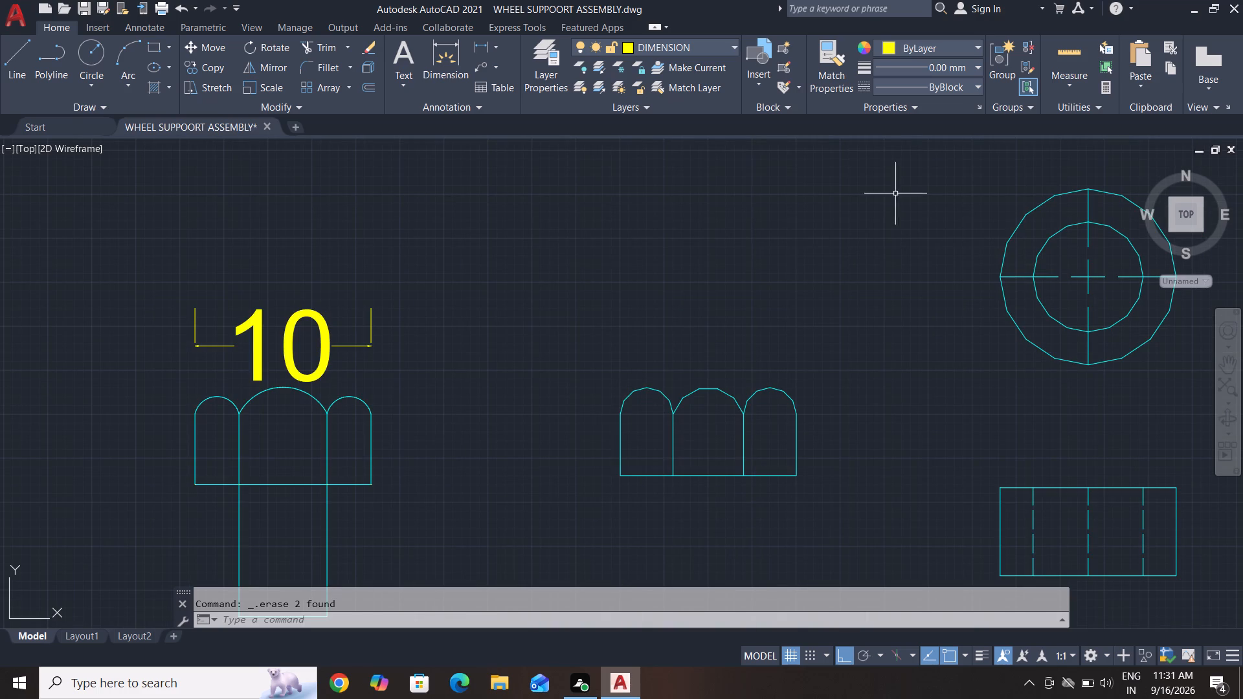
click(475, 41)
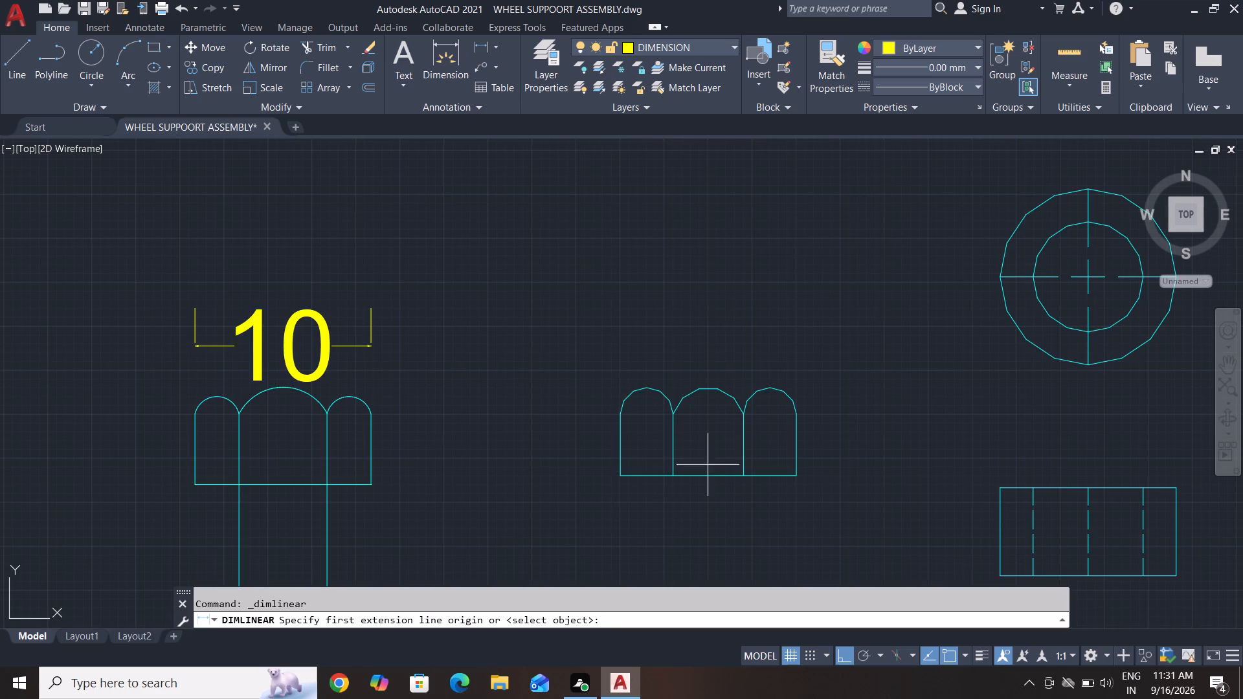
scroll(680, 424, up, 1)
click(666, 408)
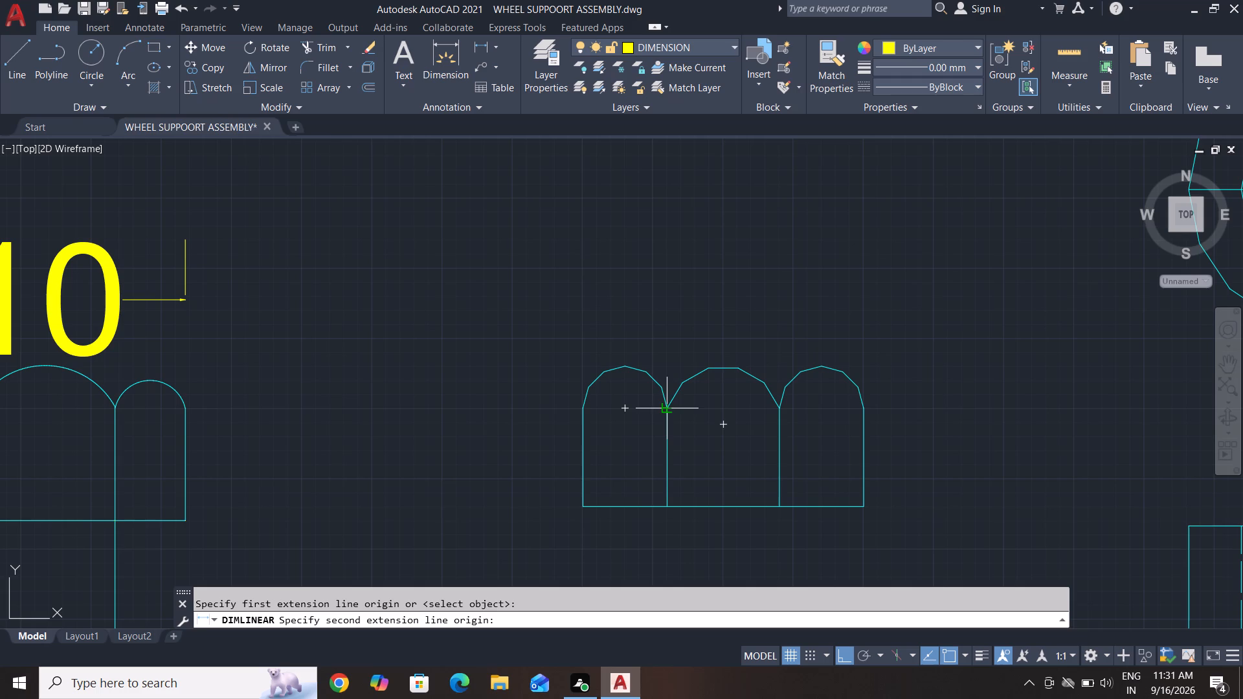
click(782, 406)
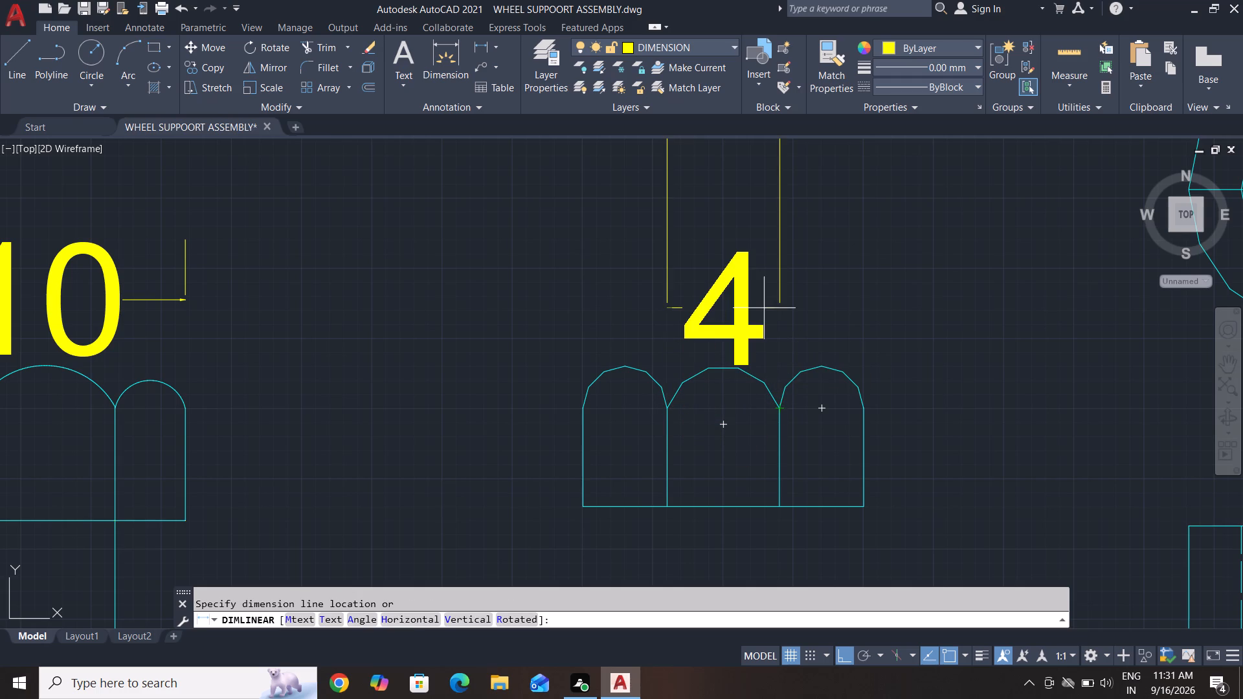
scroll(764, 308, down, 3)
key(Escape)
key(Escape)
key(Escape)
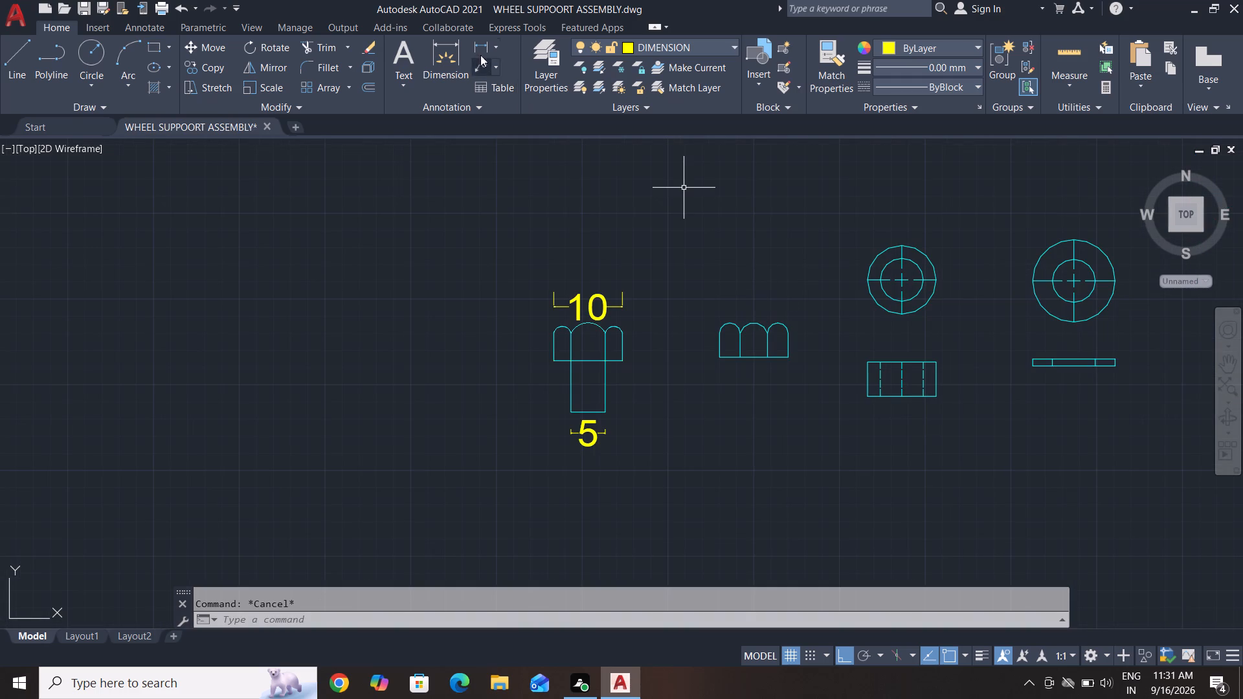
Add a horizontal linear dimension above the nut for the width of its middle face.
click(477, 46)
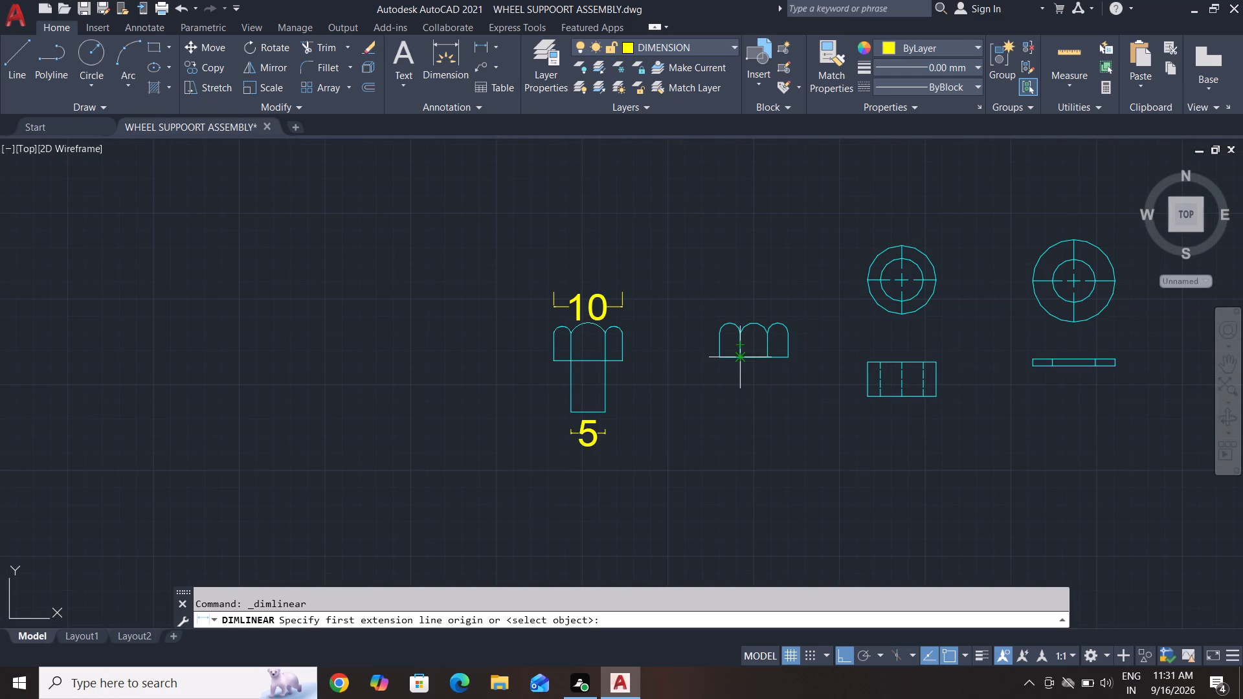
click(739, 360)
click(767, 355)
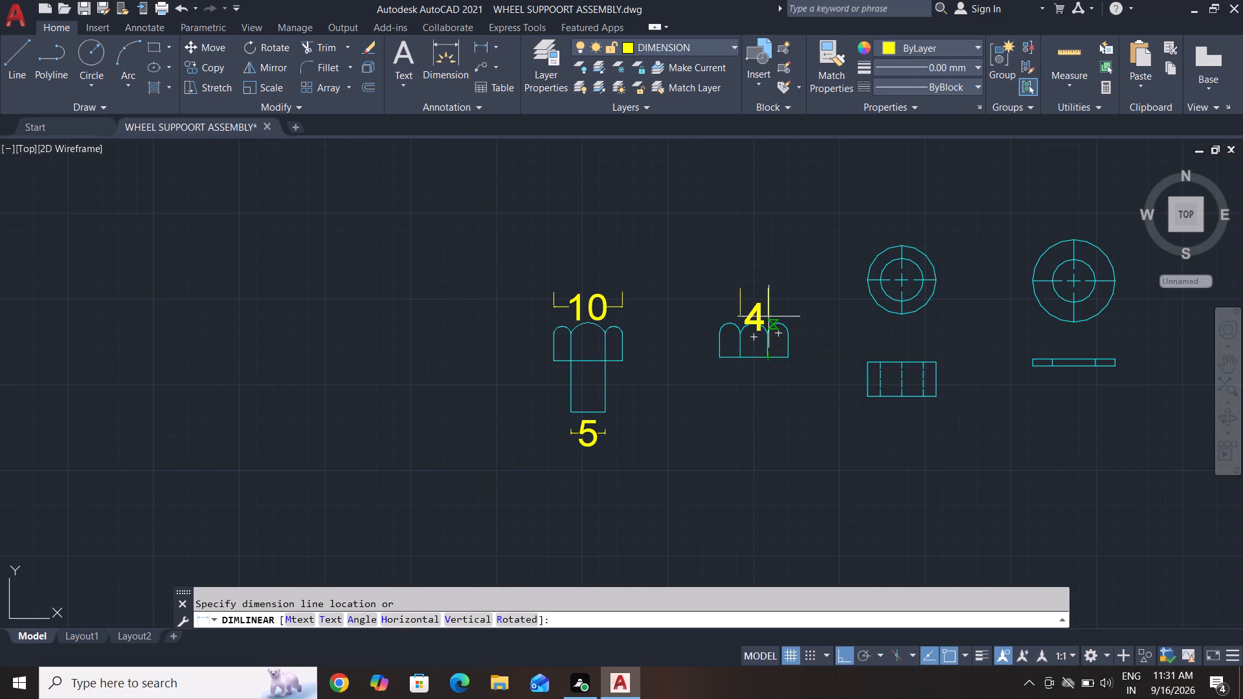
click(768, 296)
key(Escape)
key(Escape)
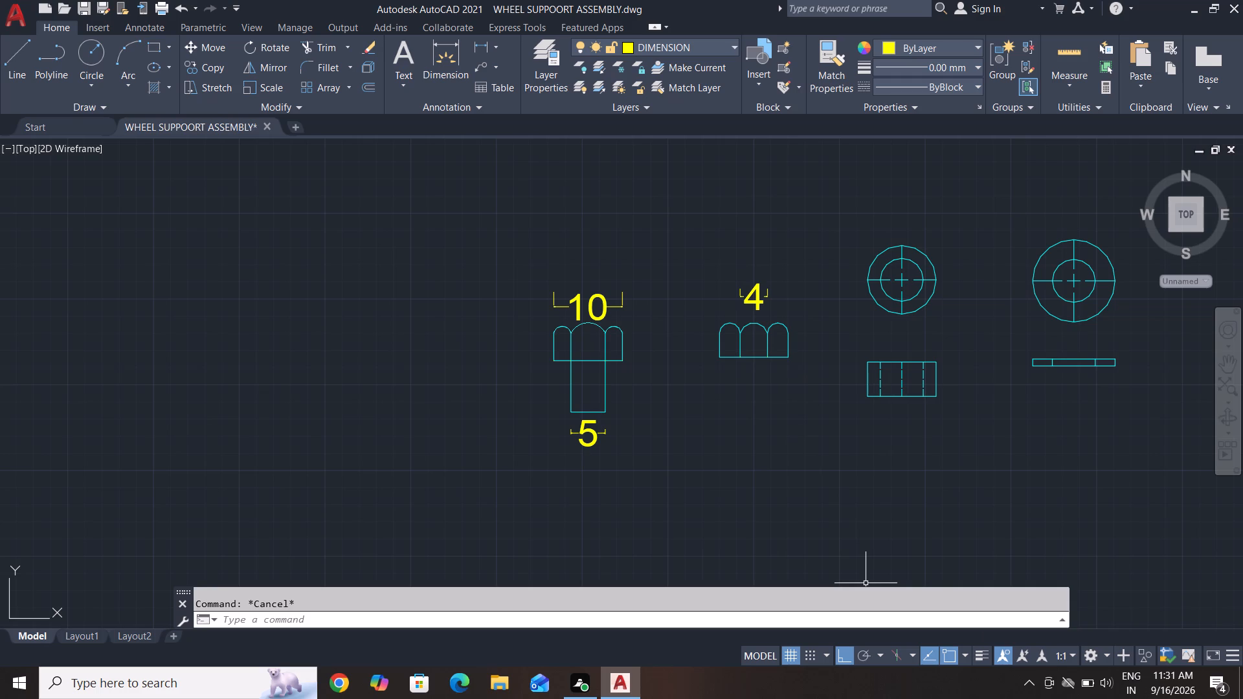
Dimension the nut's overall width, placing the linear dimension above the middle face's dimension.
click(480, 43)
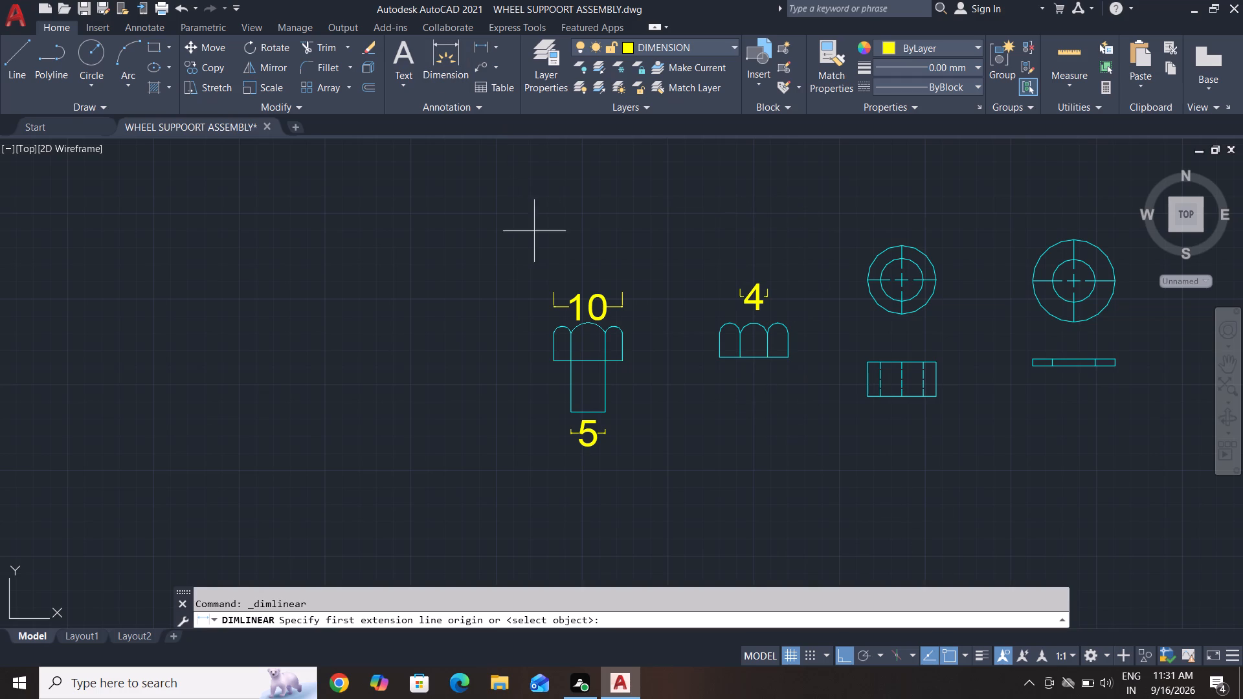
click(722, 357)
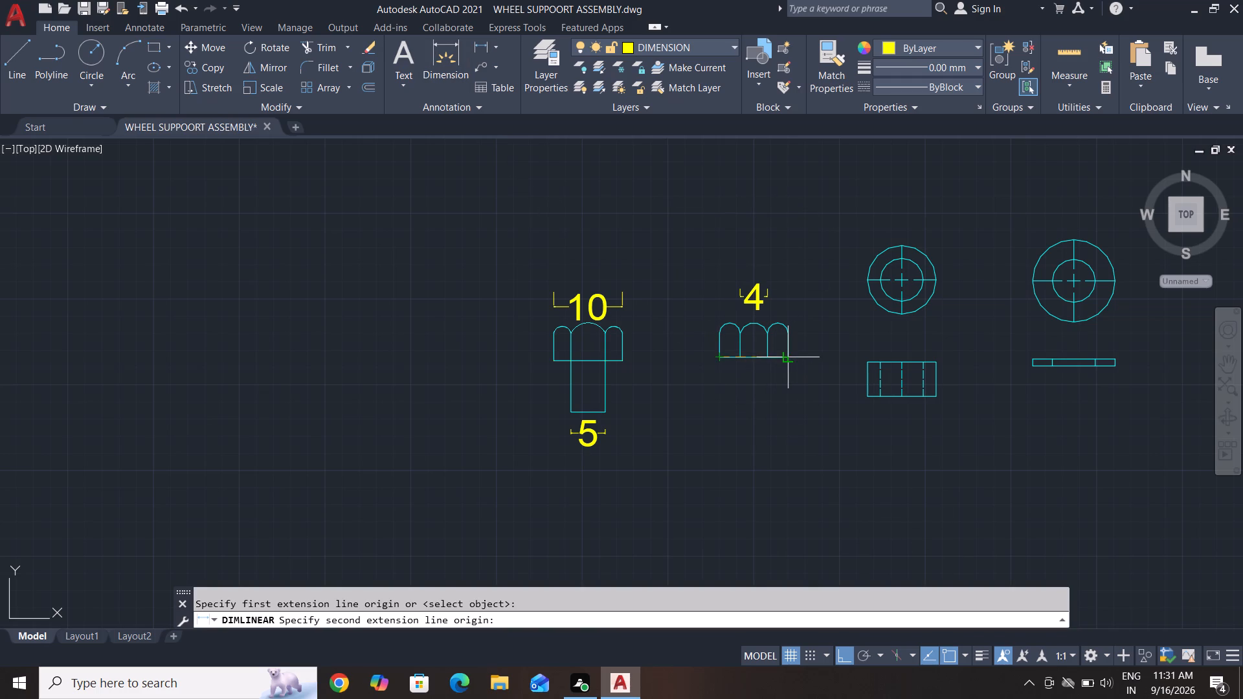
click(787, 361)
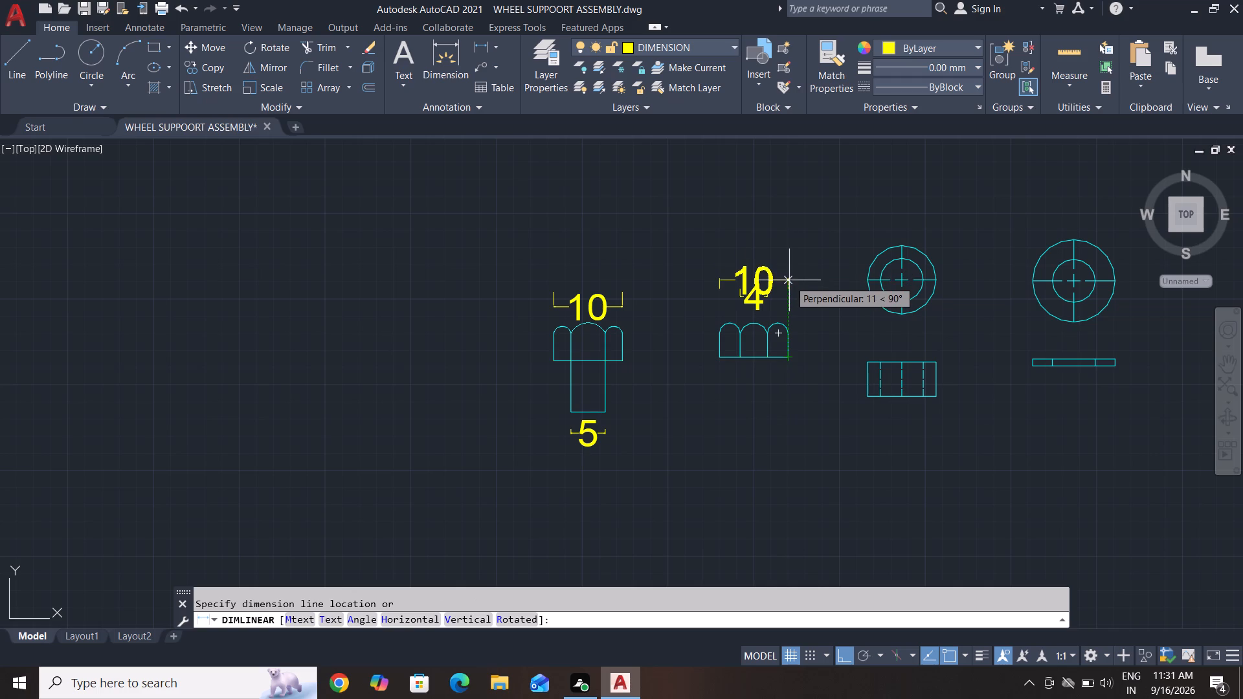
click(789, 280)
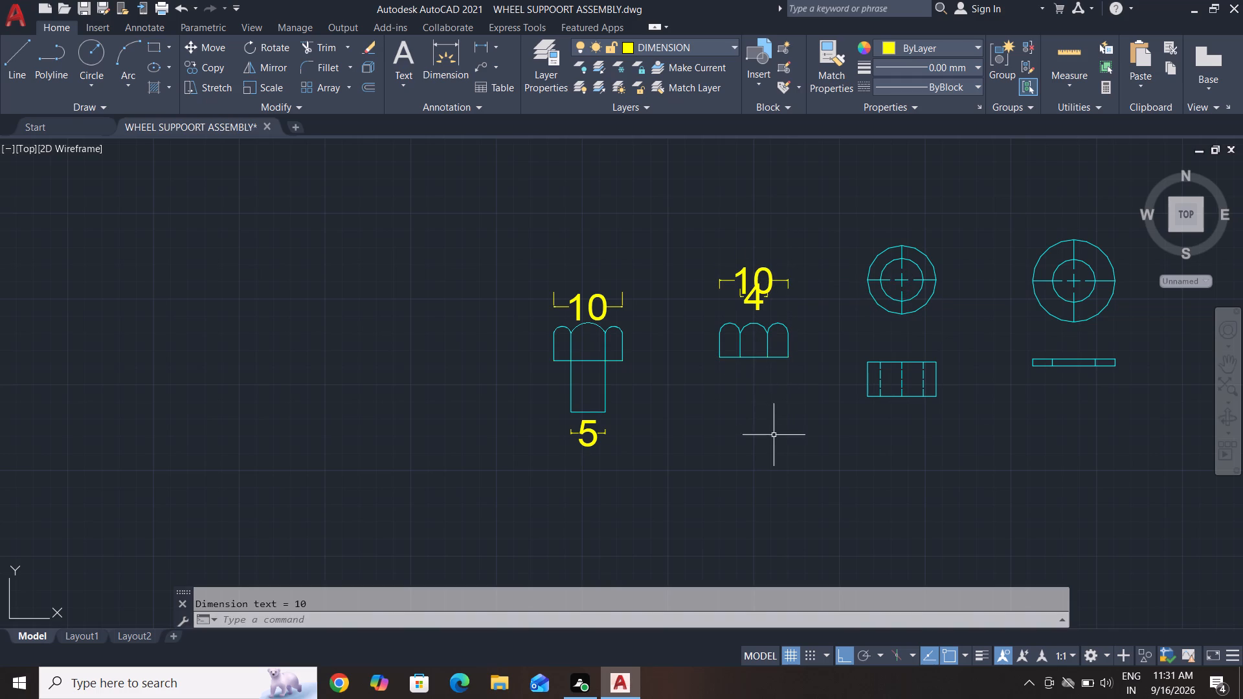
Add diameter dimensions to the outer and inner circles of the ring-shaped part beside the nut, placed above its upper-left side.
middle_drag(815, 467, 666, 458)
middle_drag(727, 400, 730, 414)
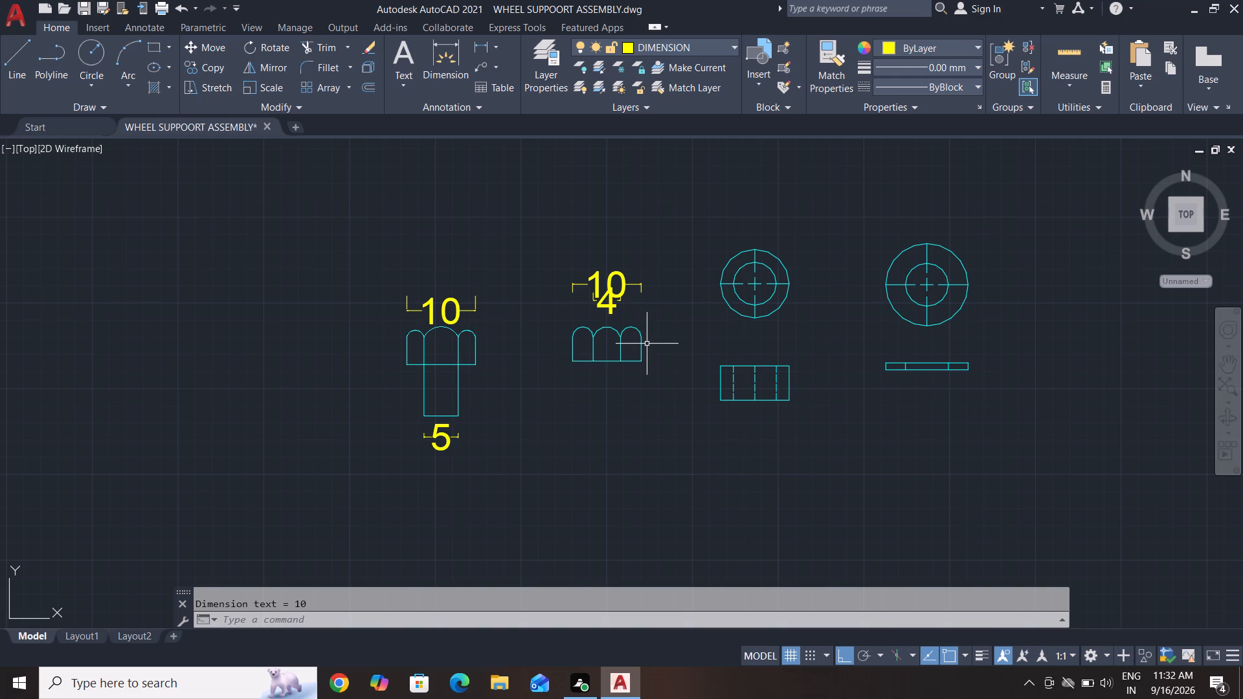
click(489, 44)
click(498, 49)
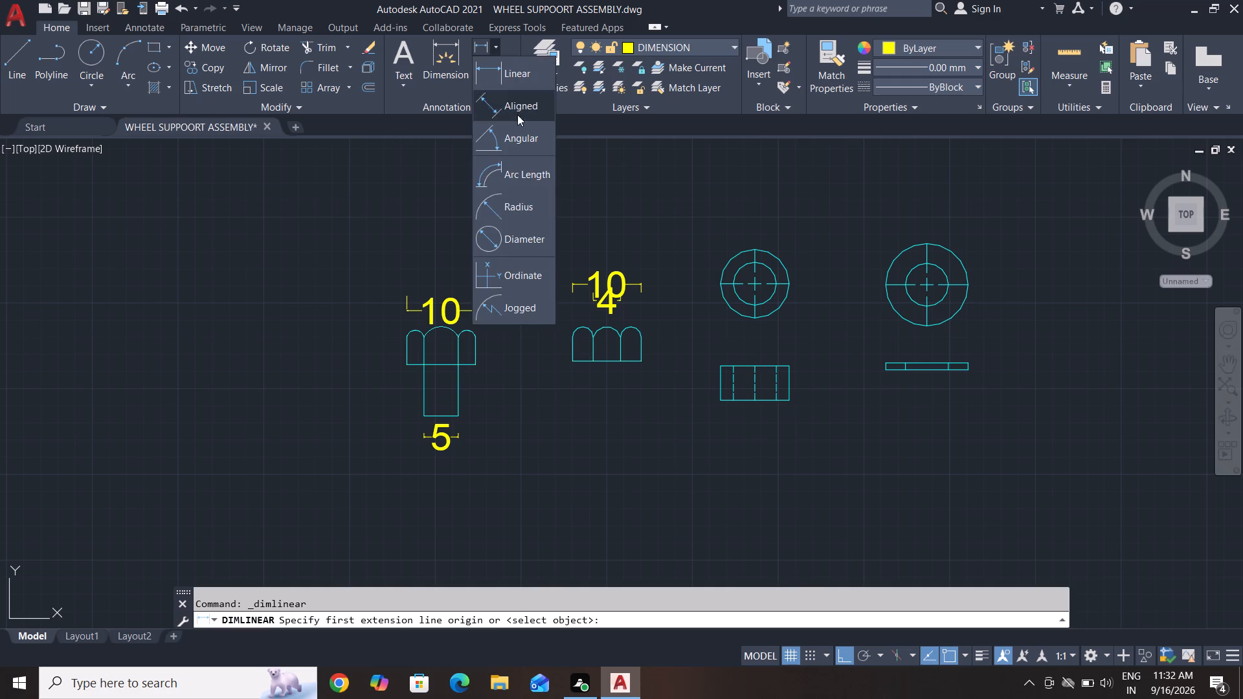
click(528, 245)
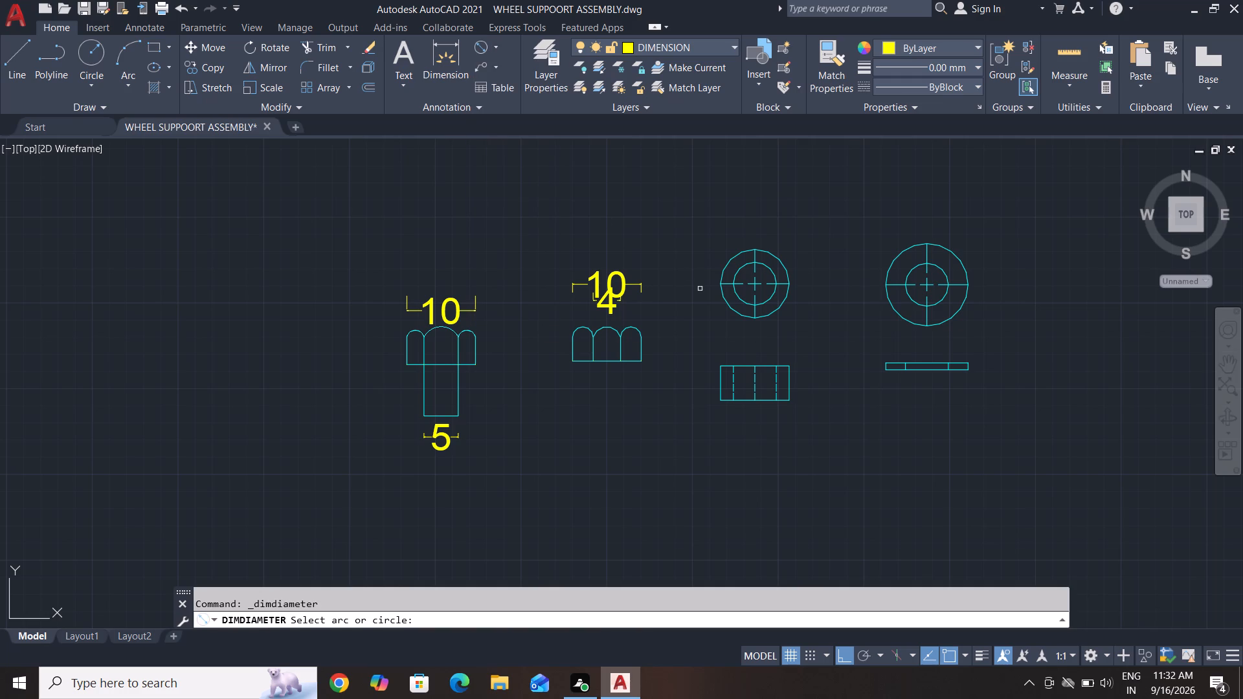
click(728, 264)
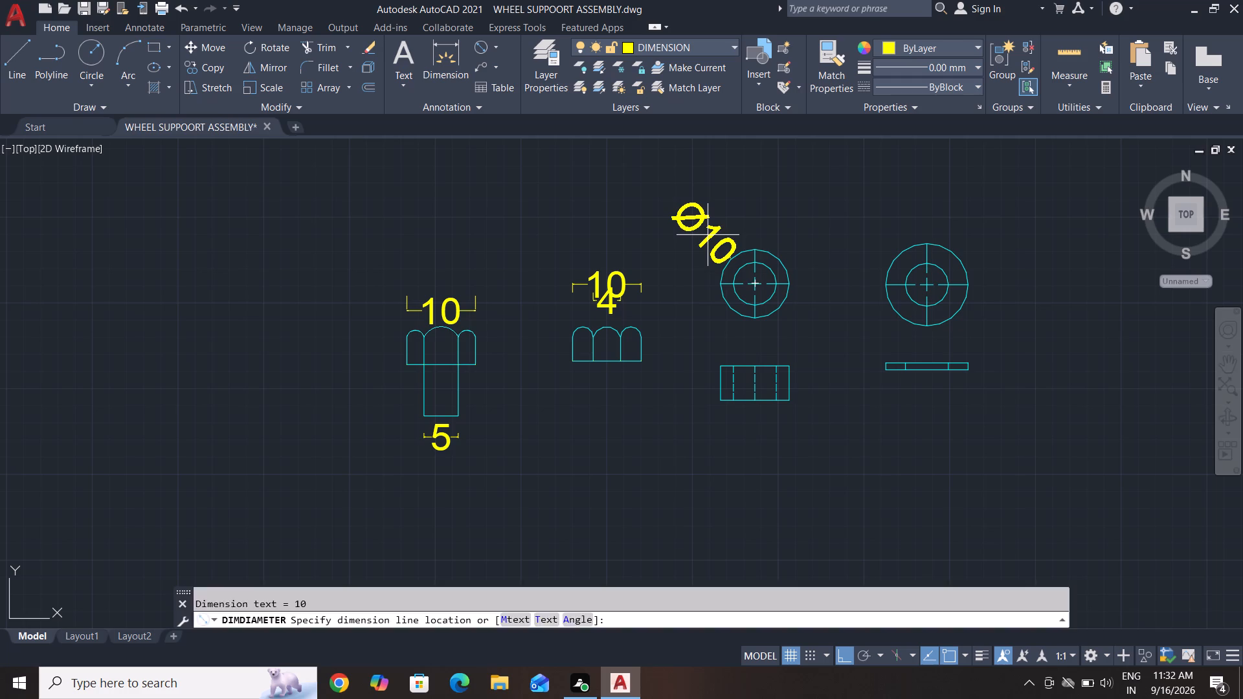
click(708, 235)
click(473, 45)
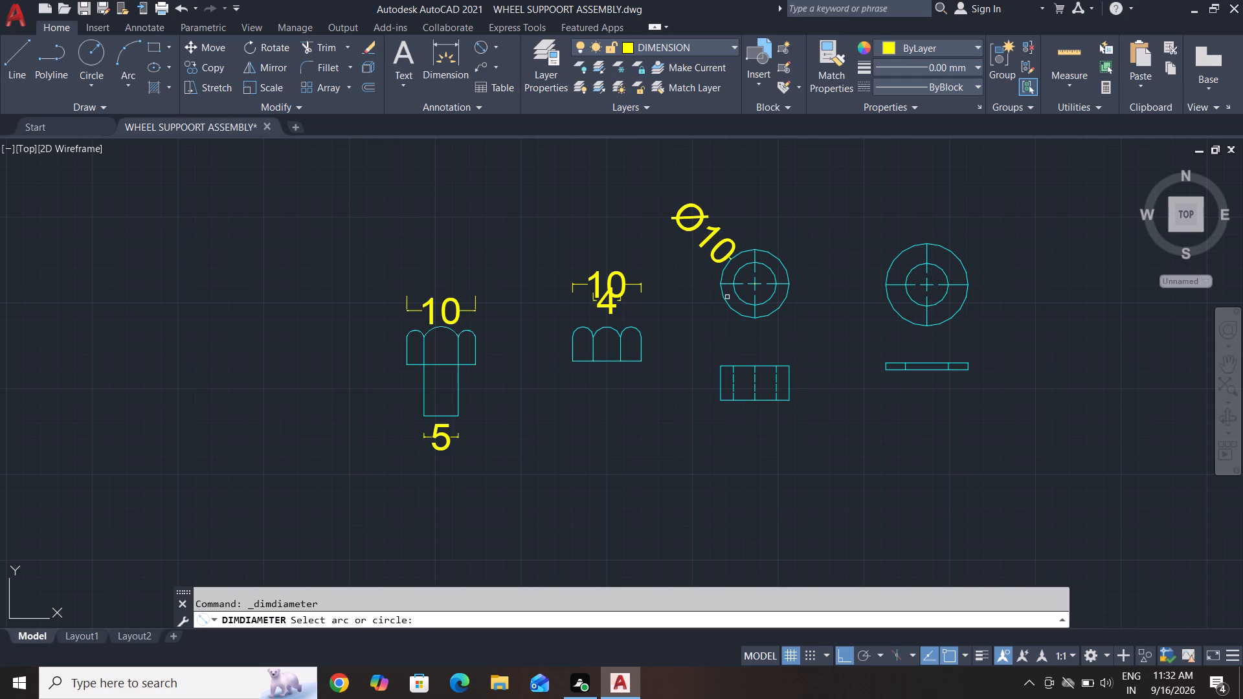
click(749, 264)
click(737, 208)
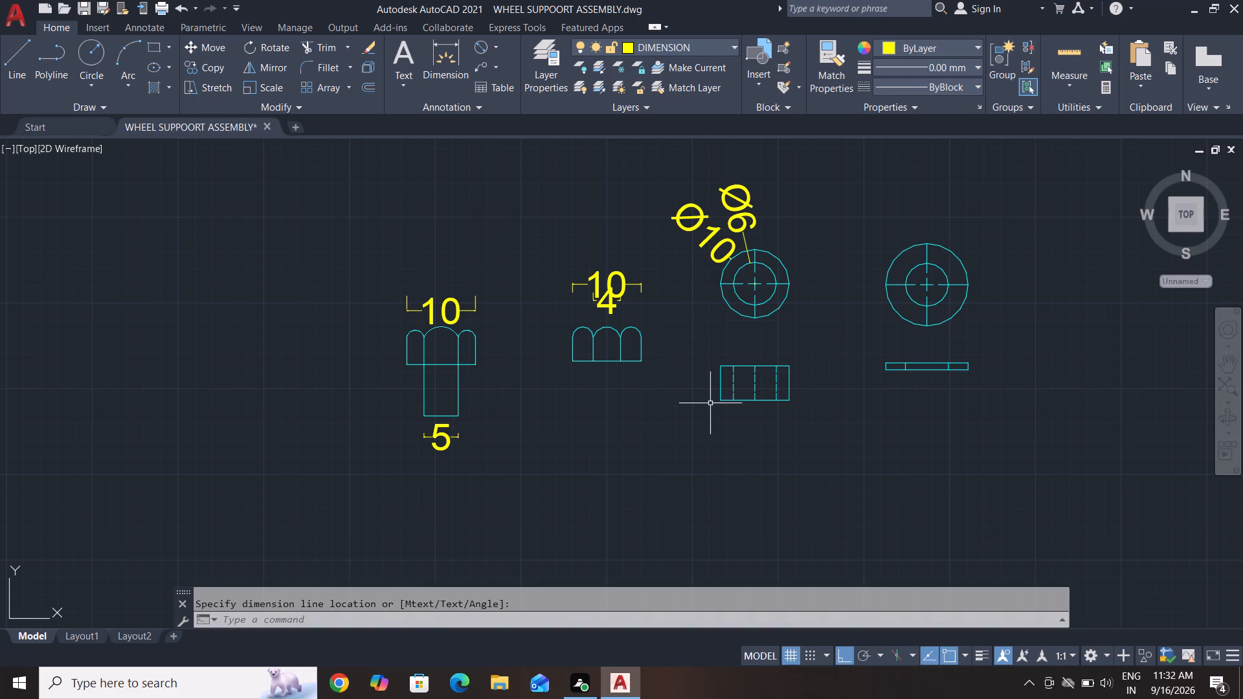
Add diameter dimensions to the outer and inner circles of the thin washer's top view, placed above its upper-left side.
middle_drag(882, 439, 584, 446)
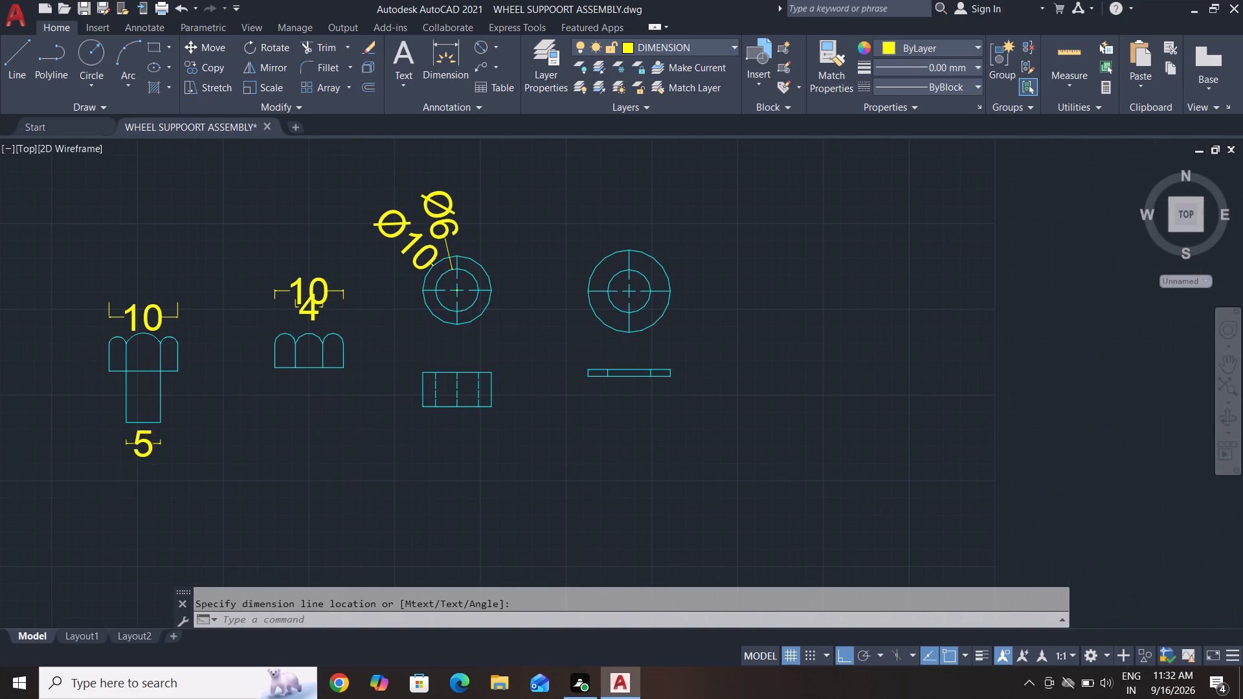
click(485, 51)
click(594, 269)
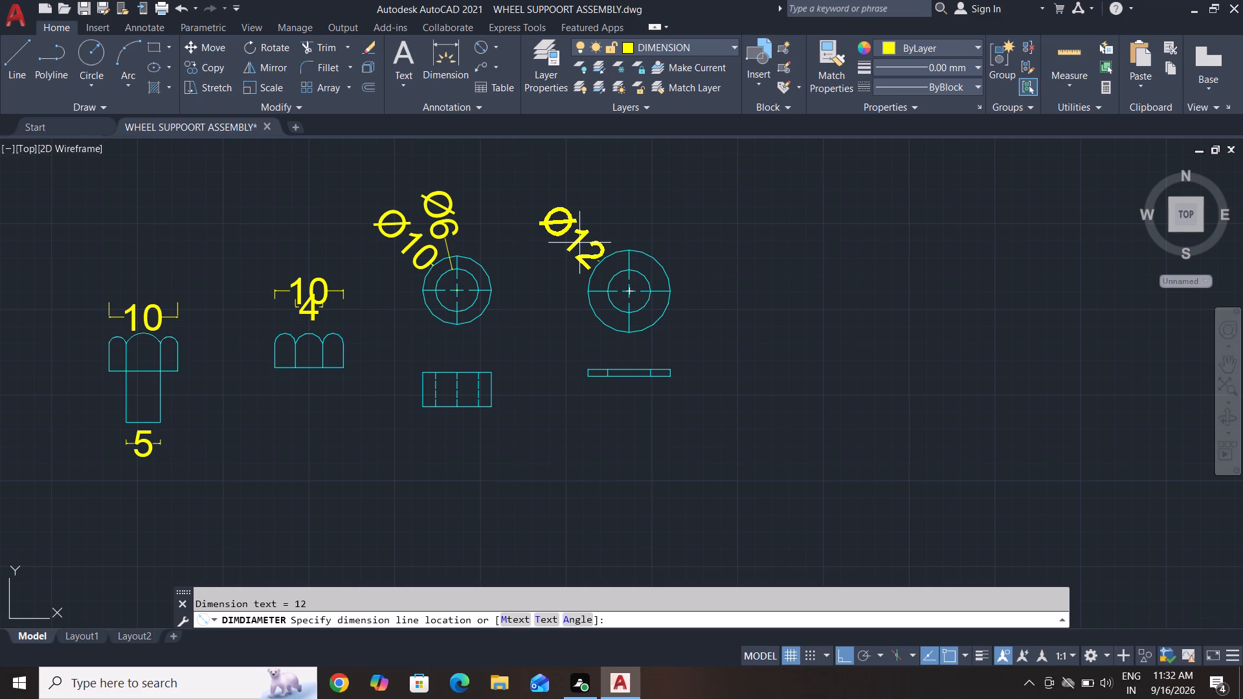
click(596, 231)
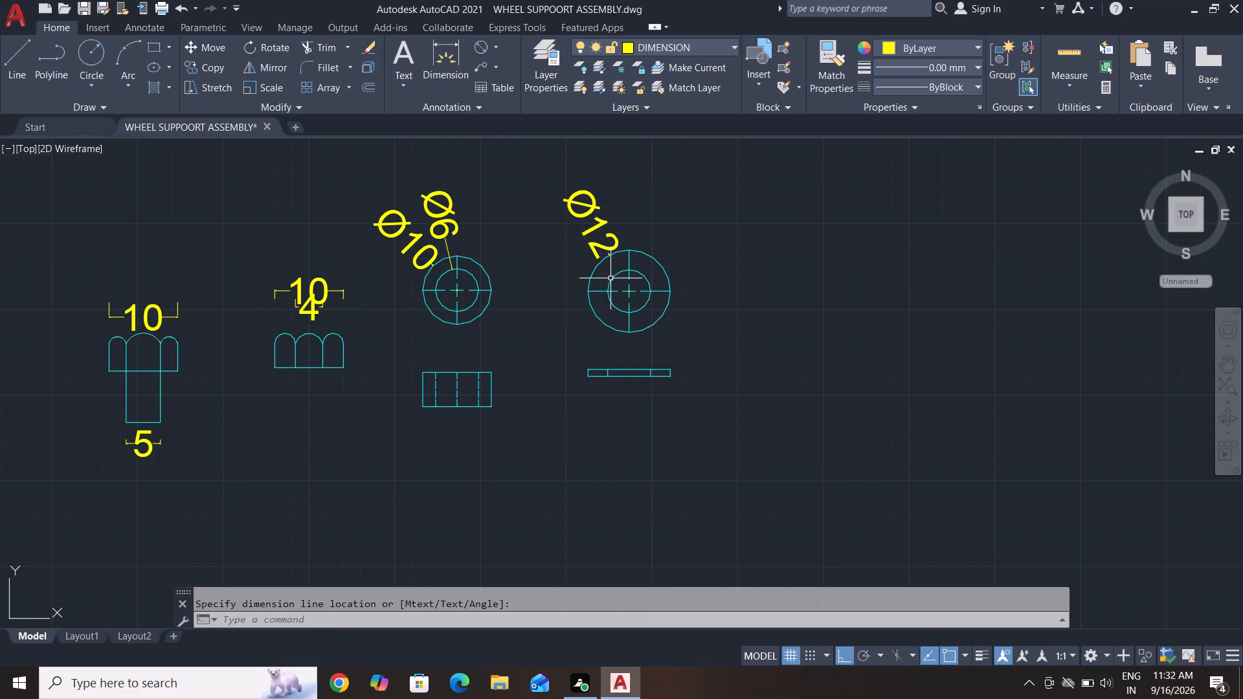
click(478, 49)
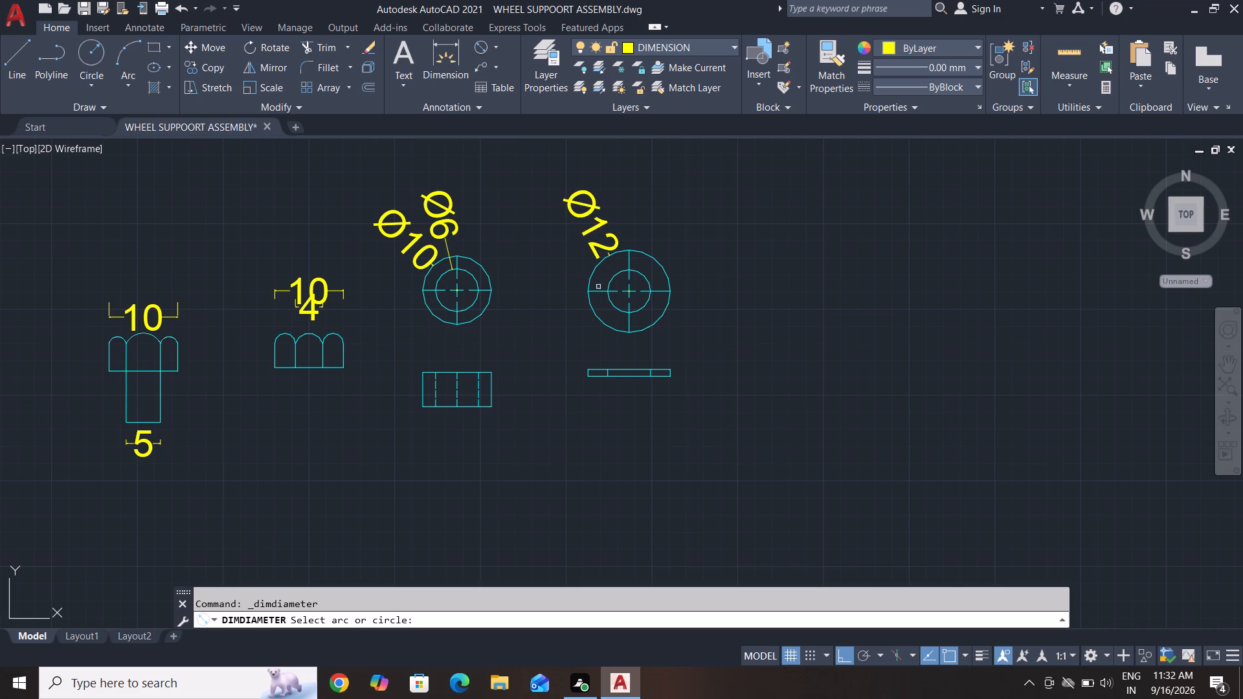
click(610, 282)
click(555, 243)
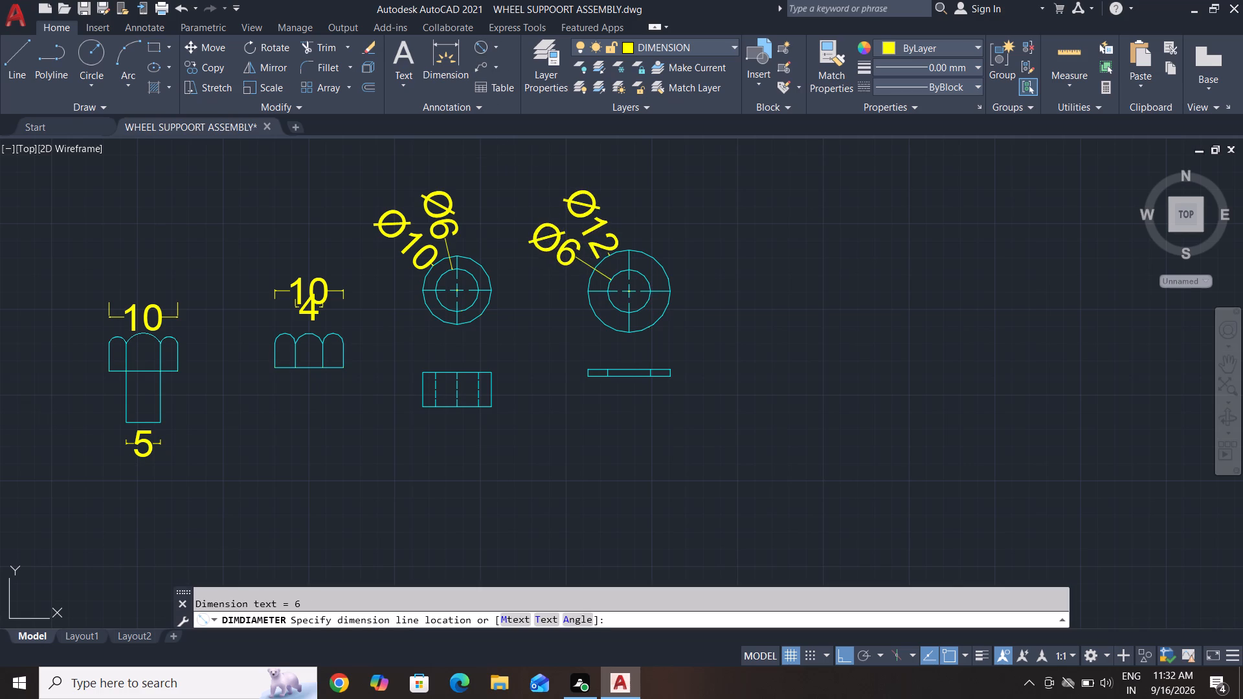
Copy the "Shoulder Screw" caption, with Ortho off, to just below the small bolt's shank dimension.
middle_drag(721, 458, 963, 401)
middle_drag(724, 447, 763, 438)
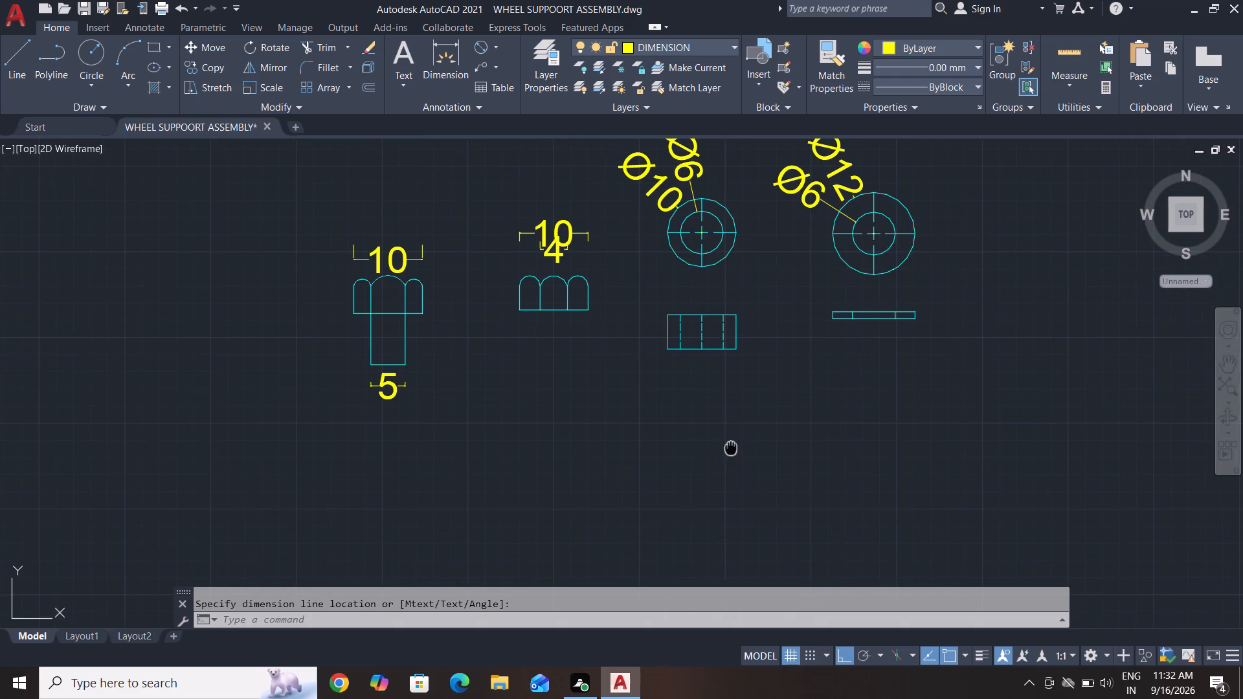
middle_drag(763, 438, 885, 418)
scroll(873, 433, down, 2)
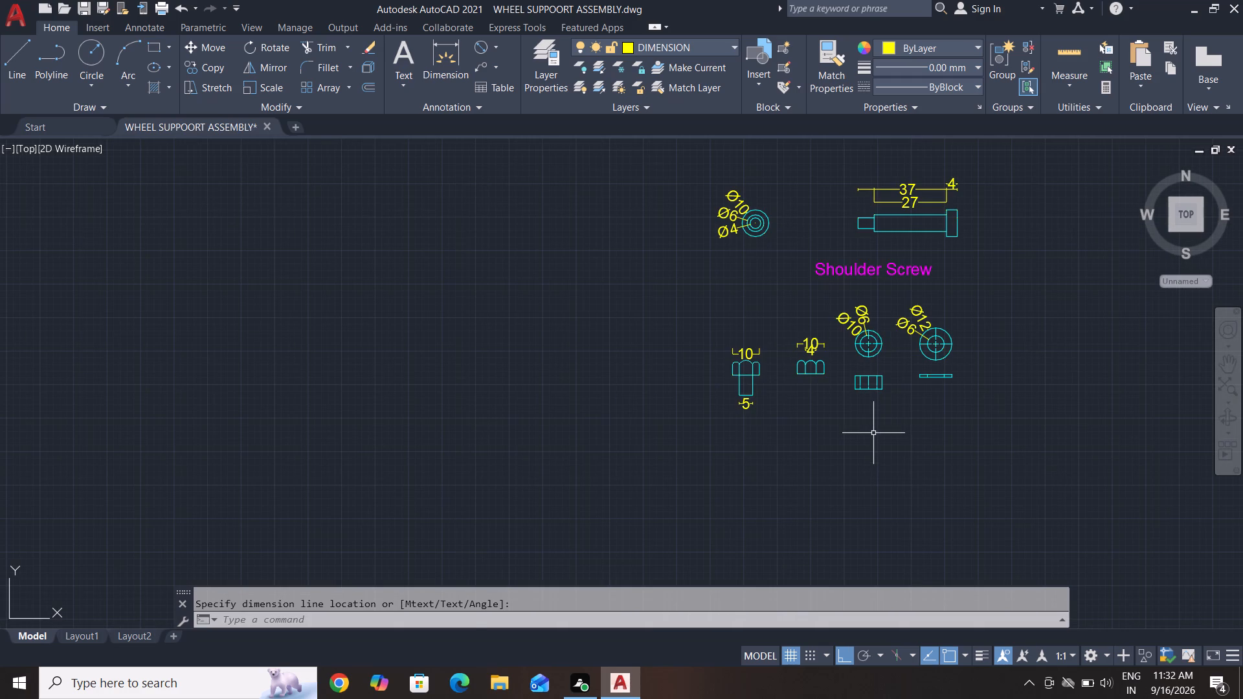
key(Escape)
key(Escape)
click(945, 259)
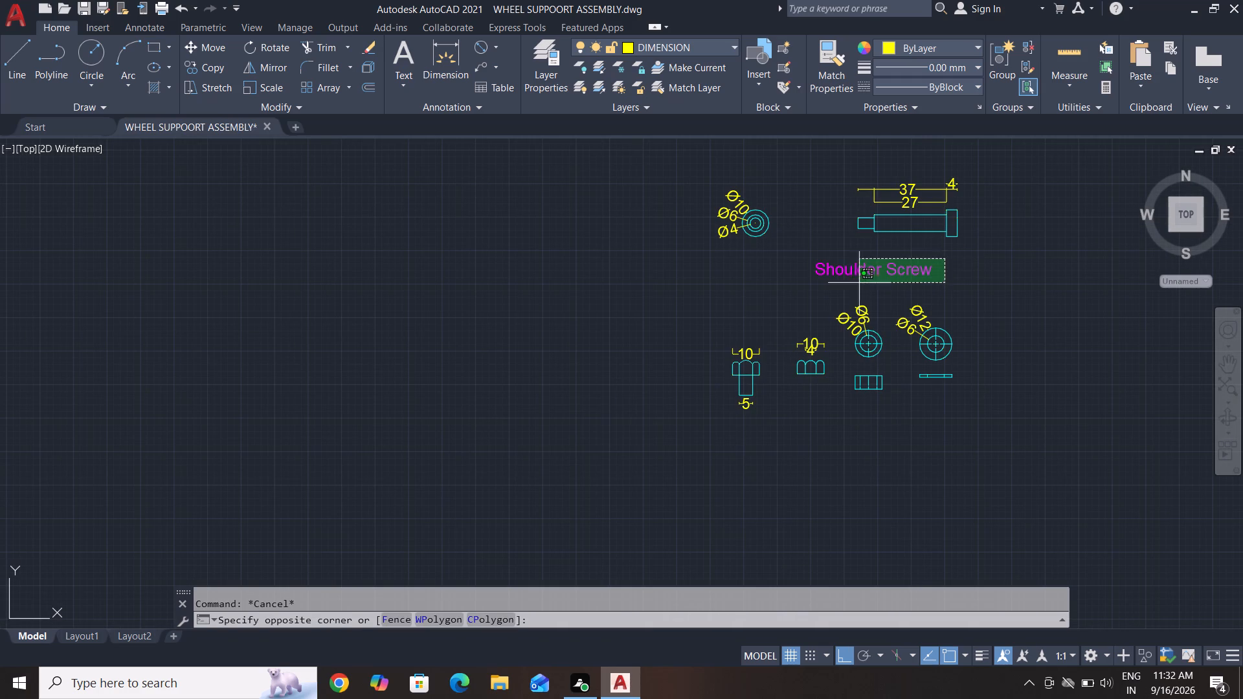
click(779, 285)
text(co)
key(Return)
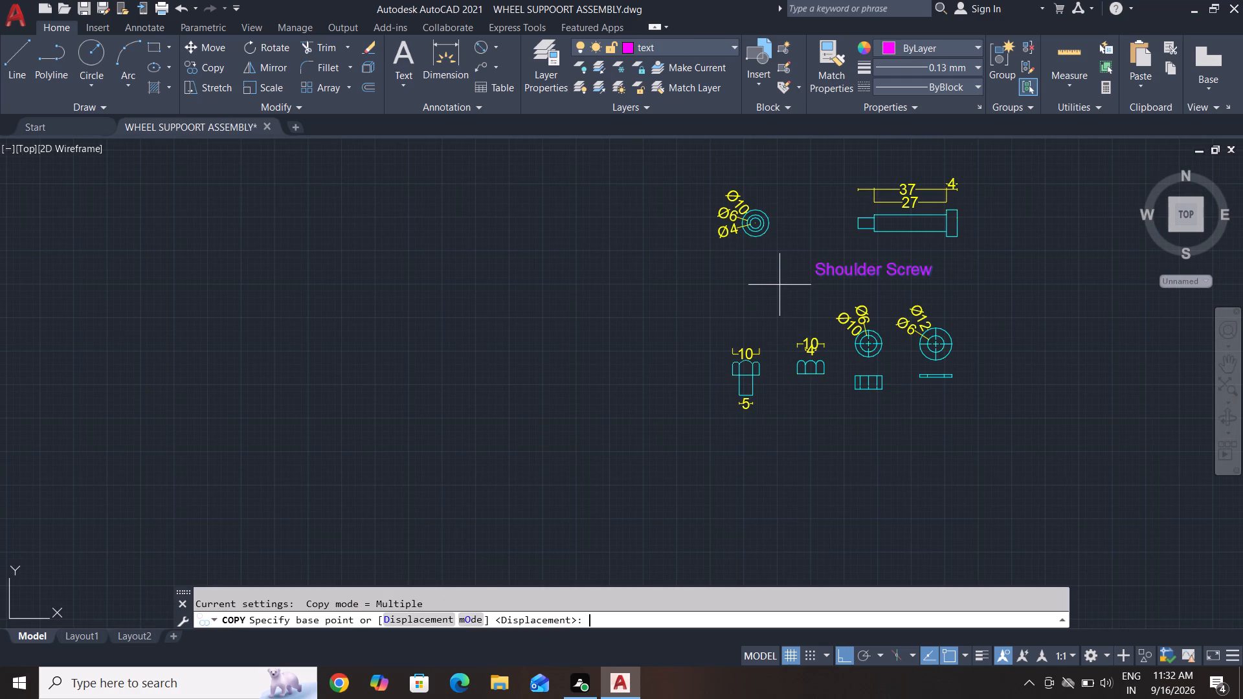
click(823, 276)
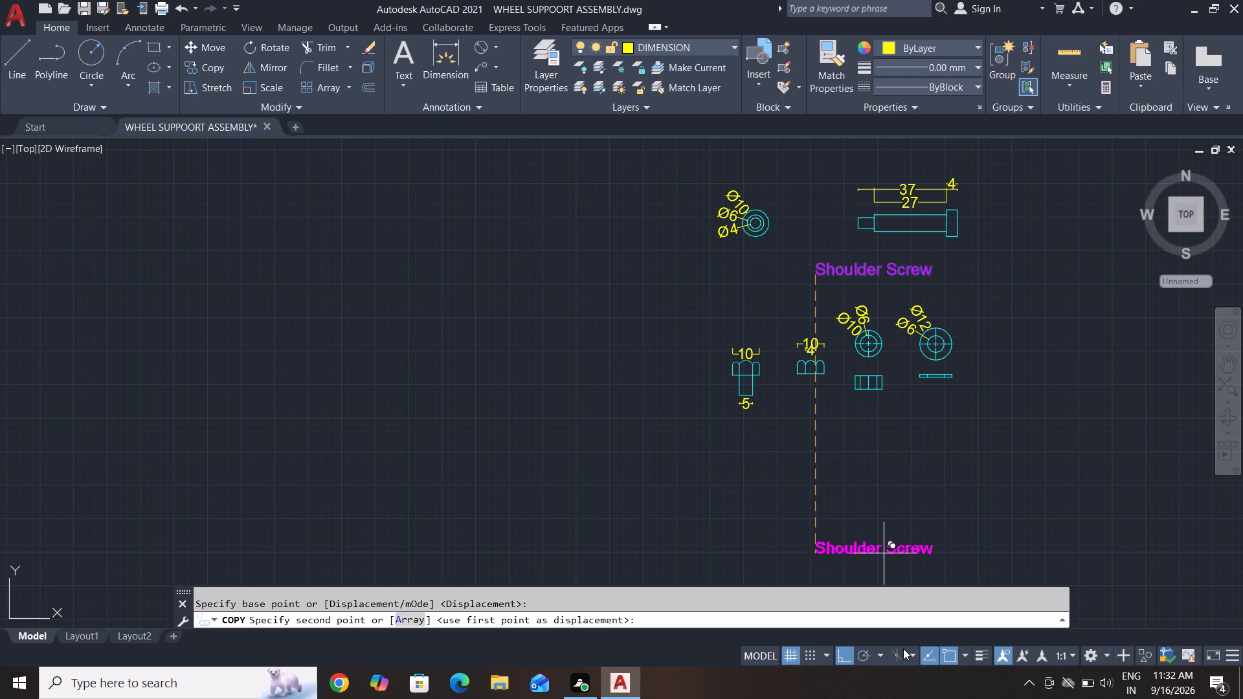
click(844, 658)
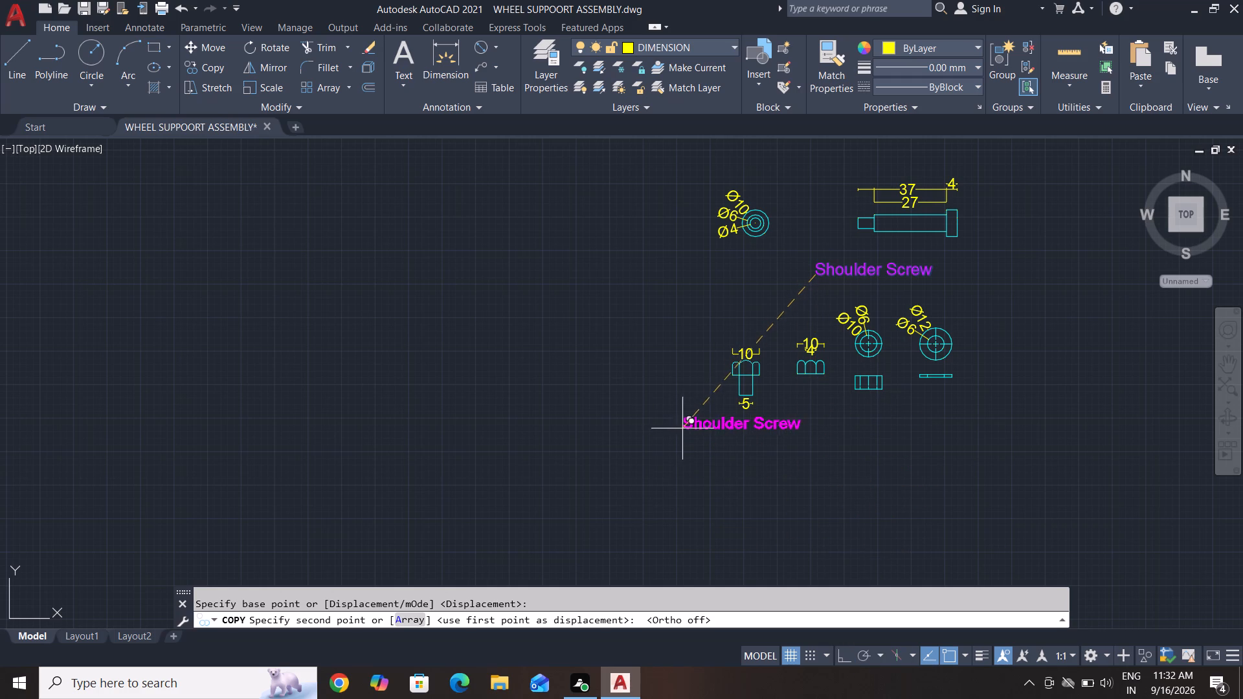
click(691, 425)
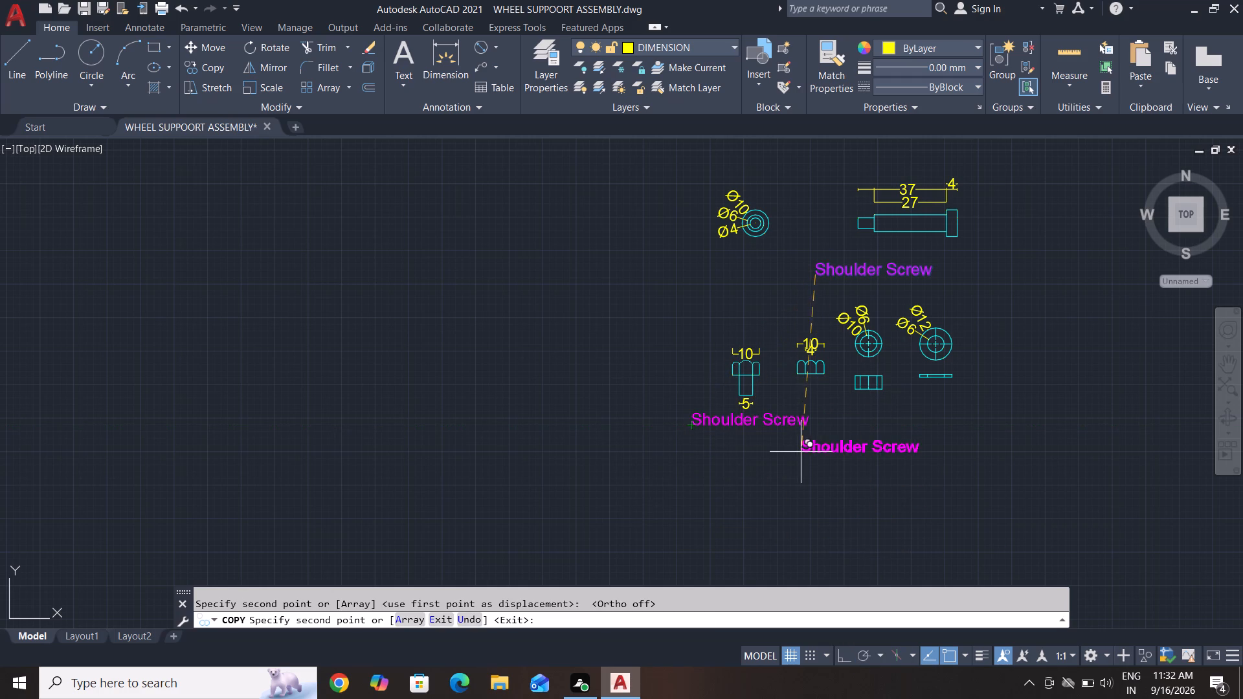
key(Escape)
key(Escape)
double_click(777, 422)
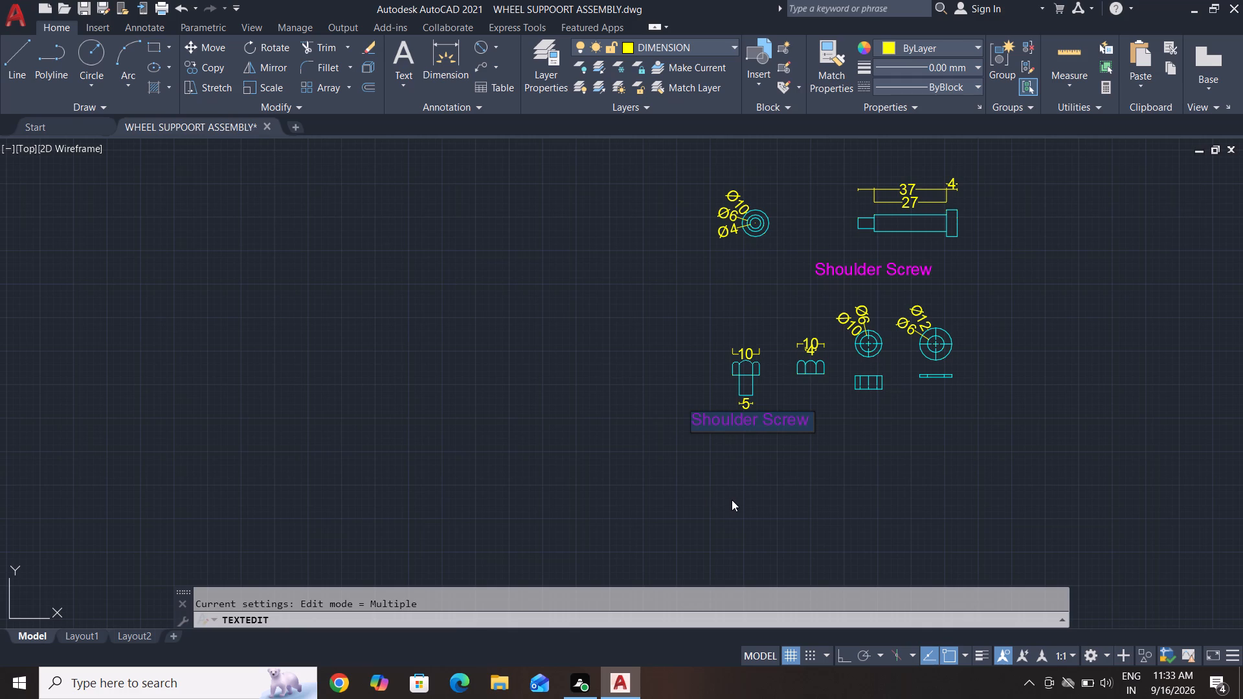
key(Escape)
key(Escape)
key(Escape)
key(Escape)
Replace the text of the copied caption below the small bolt with "Nut".
double_click(778, 419)
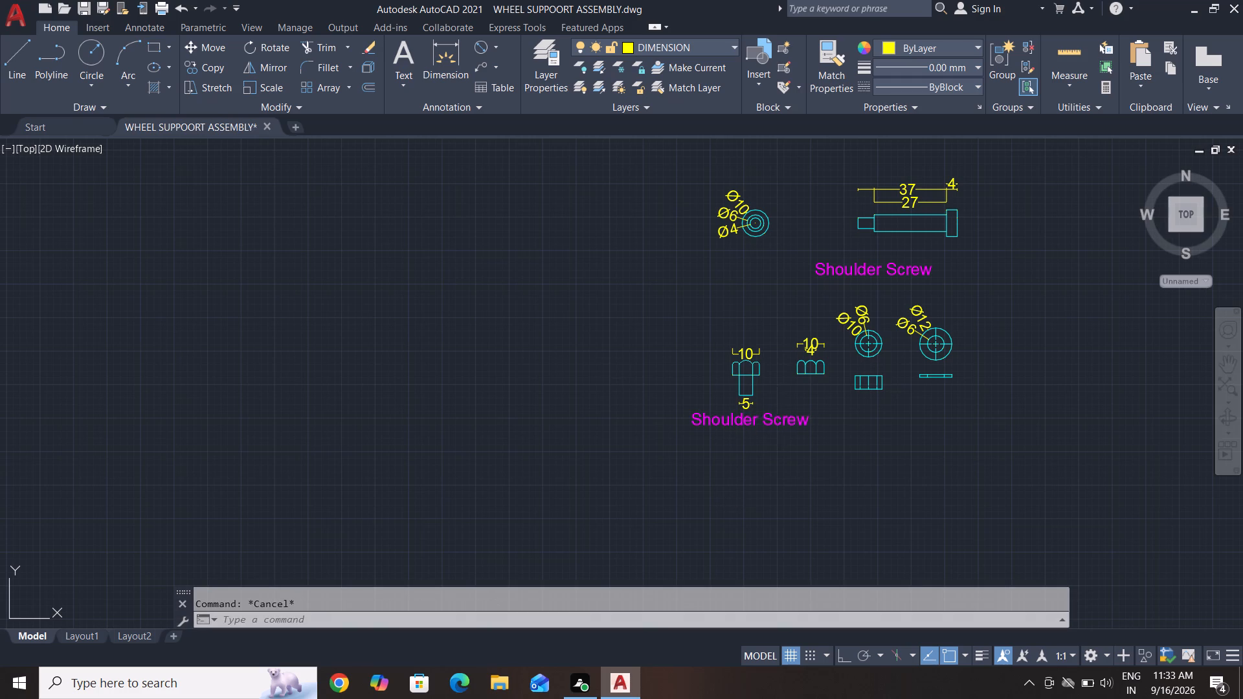
key(BackSpace)
key(BackSpace)
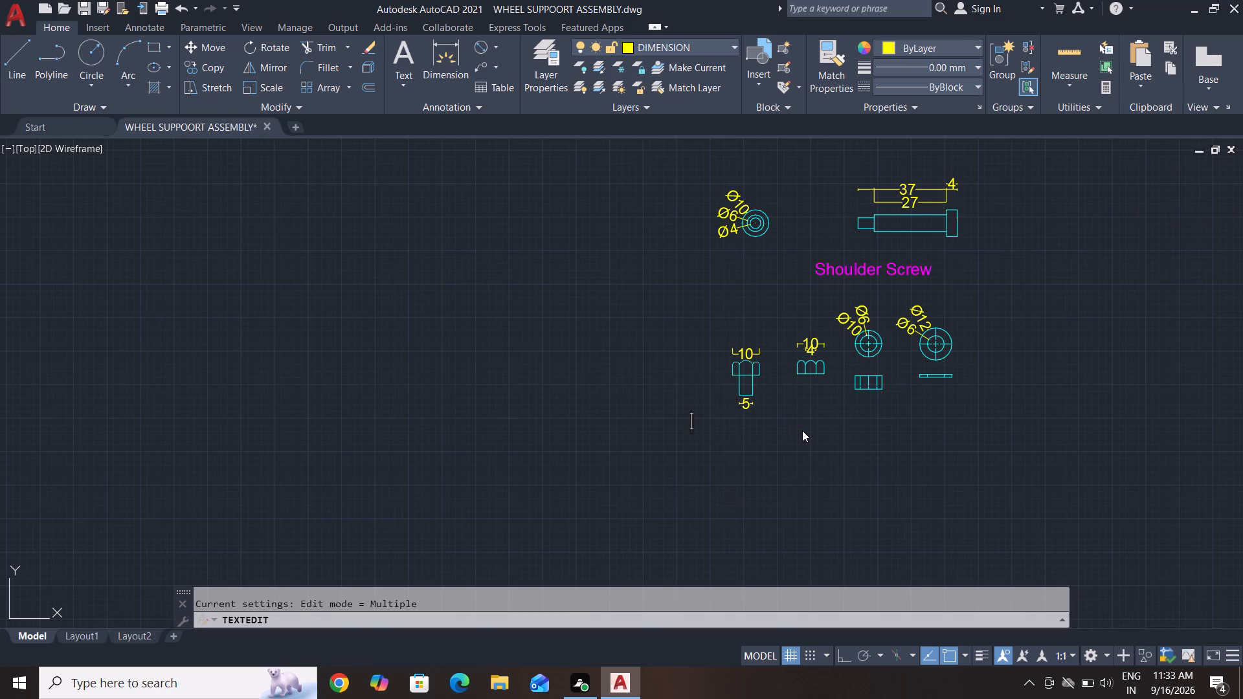
key(BackSpace)
text(nut)
key(BackSpace)
key(BackSpace)
key(BackSpace)
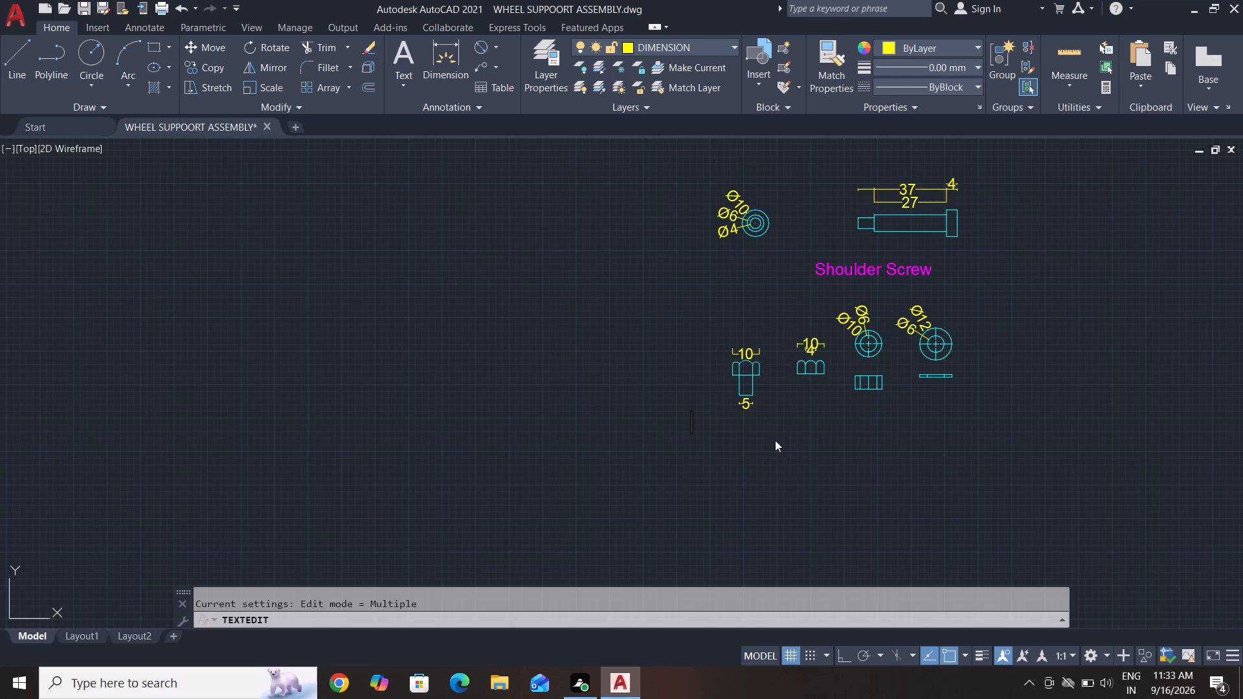
key(n)
key(BackSpace)
key(n)
text(ut)
click(699, 518)
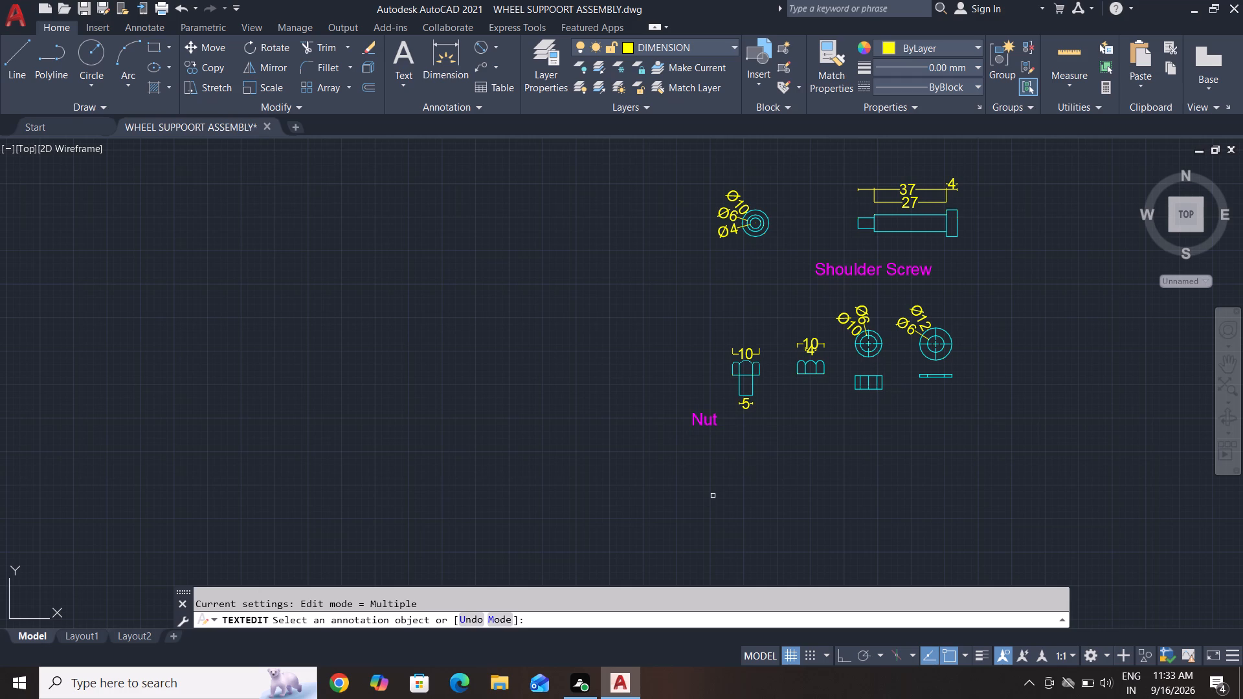
key(Escape)
key(Escape)
key(Escape)
key(Escape)
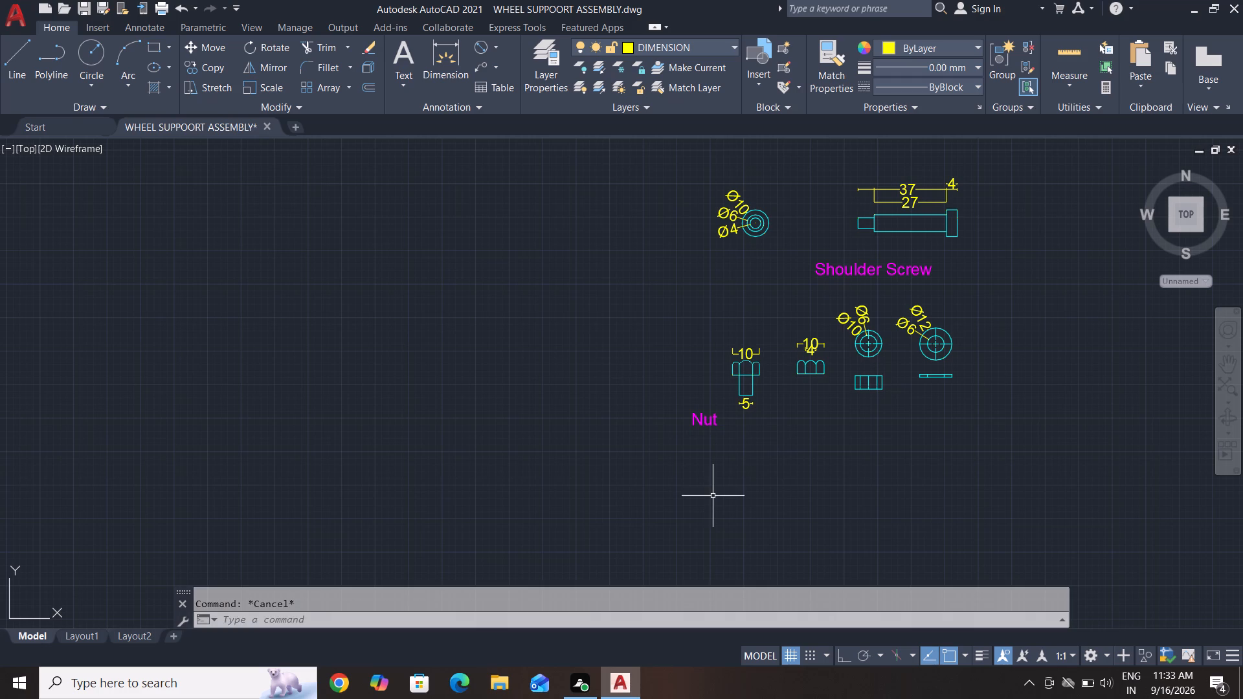
key(Escape)
key(Escape)
Copy the "Nut" caption horizontally to just below the side view of the ring-shaped part.
click(724, 401)
click(674, 447)
text(co)
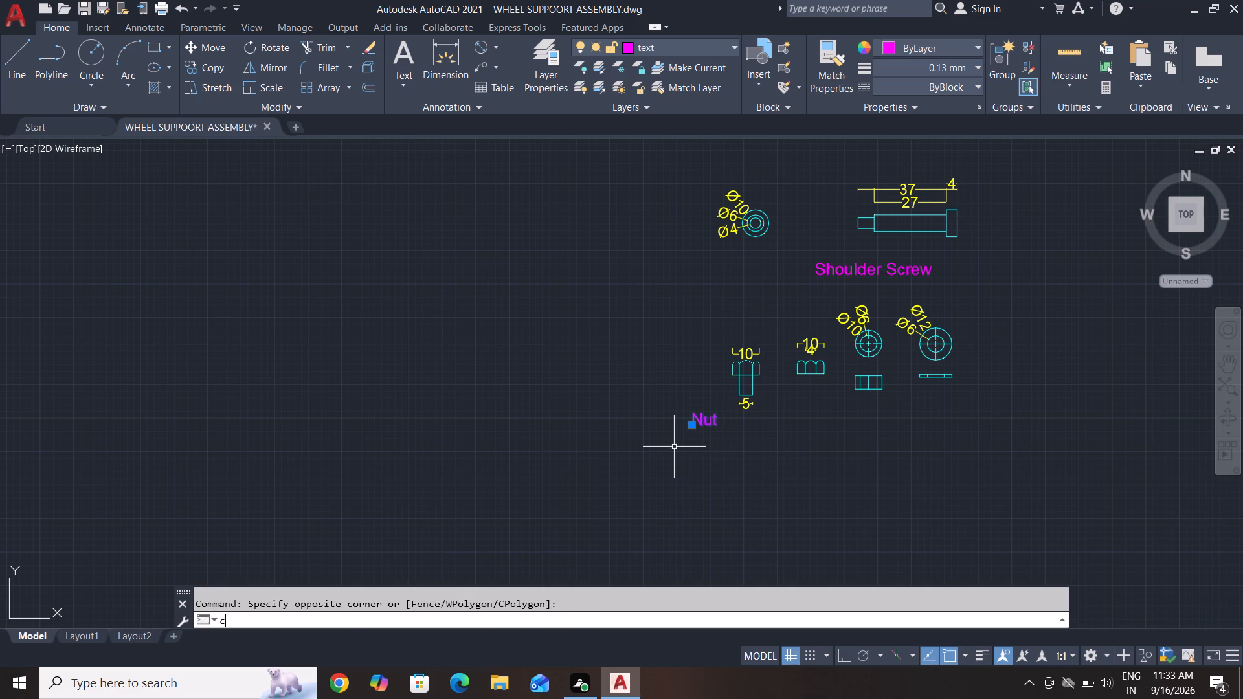
key(Return)
click(693, 426)
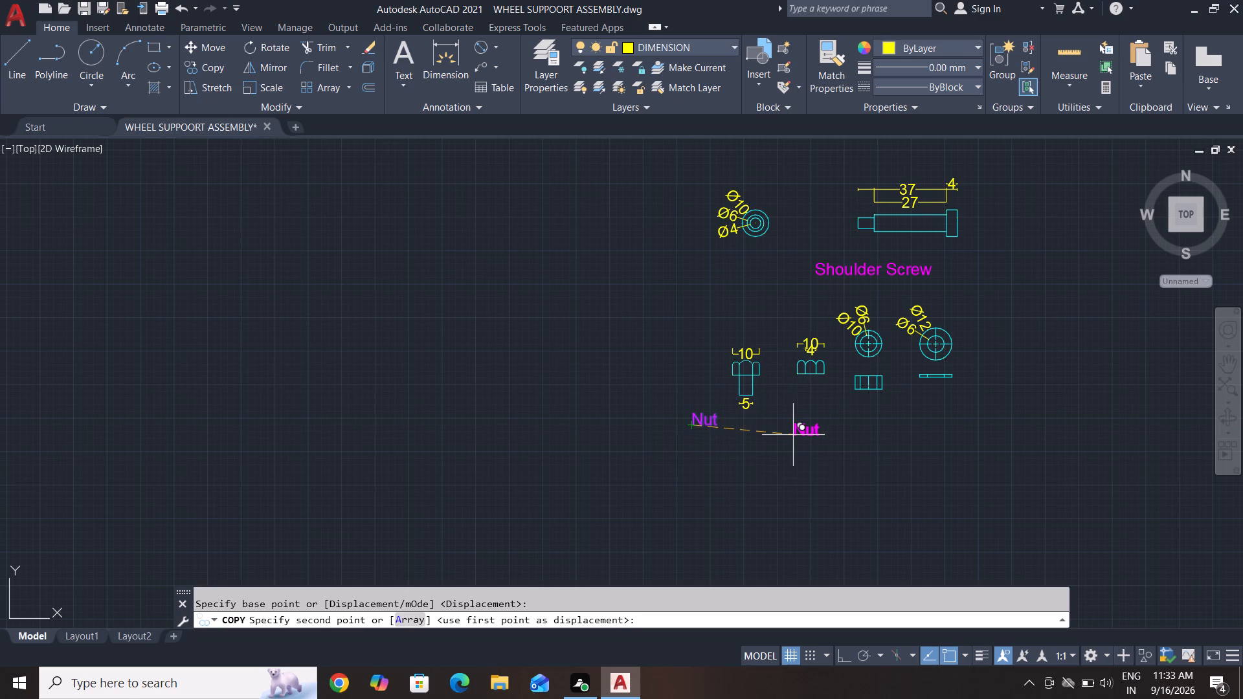
click(857, 425)
key(Escape)
key(Escape)
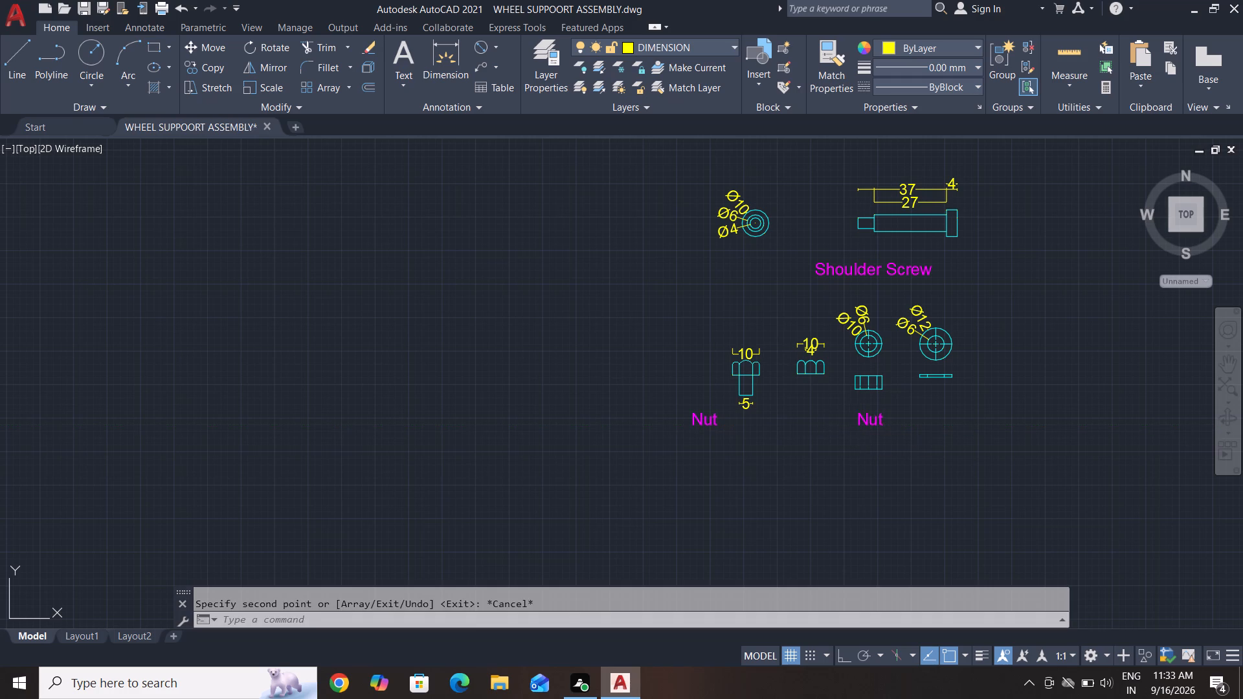
Replace the text of the copied caption below the ring-shaped part with "brushing".
double_click(870, 425)
key(BackSpace)
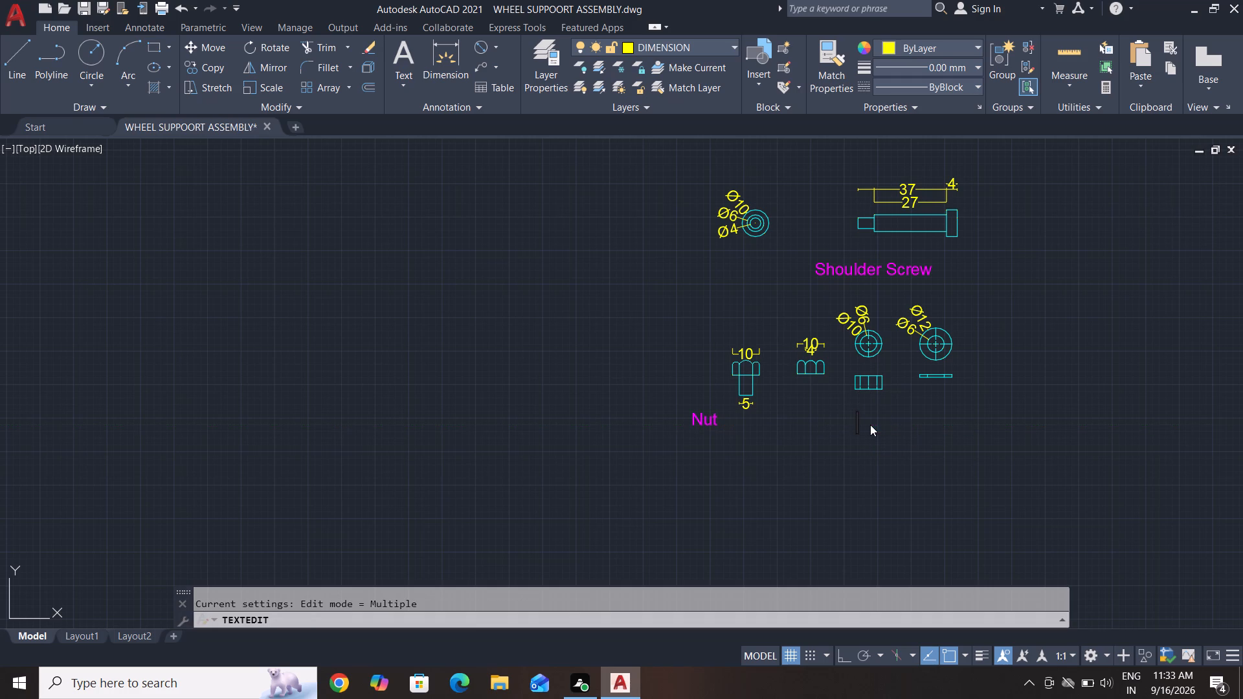
text(bru)
text(sh)
text(ing)
key(space)
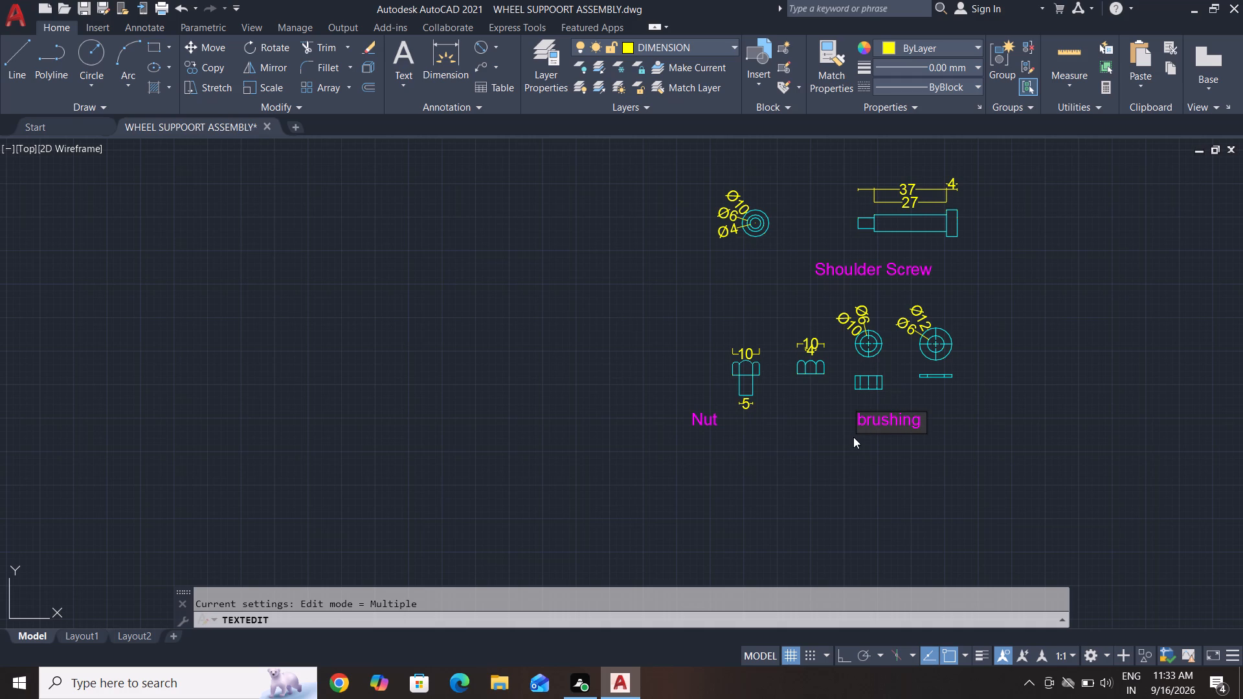
key(Return)
key(Escape)
key(Escape)
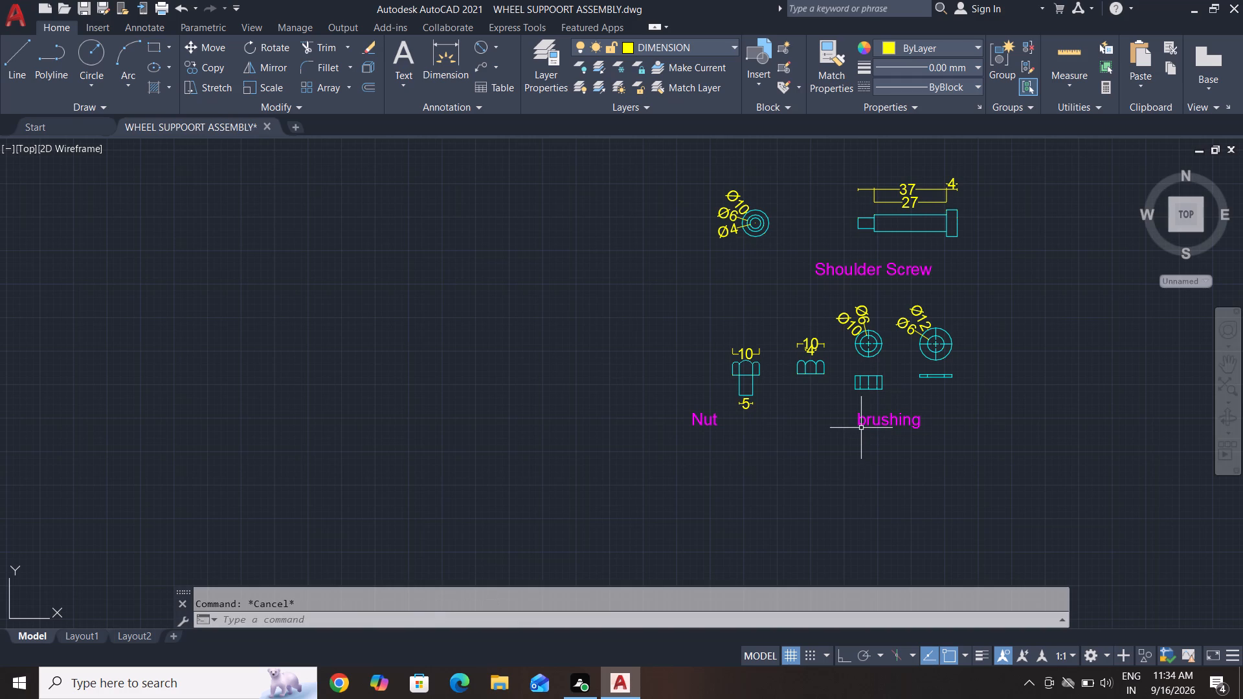
Reopen the "brushing" caption for editing and delete its lowercase initial "b".
double_click(865, 420)
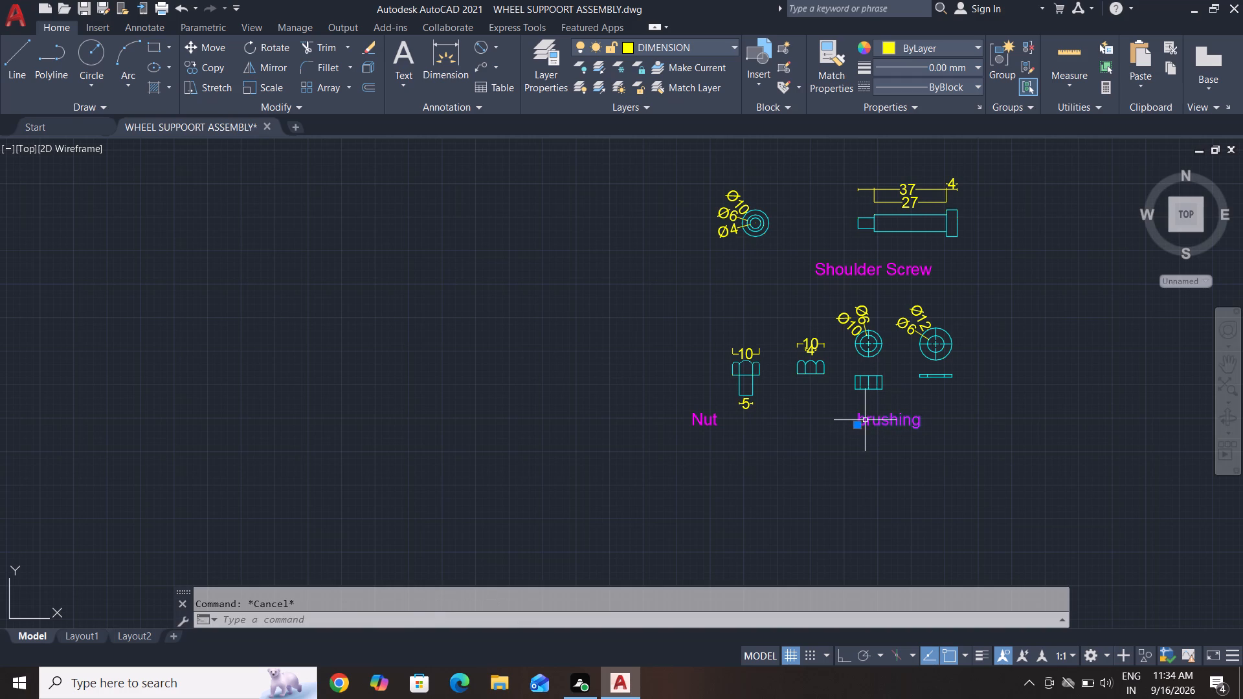
click(866, 425)
key(BackSpace)
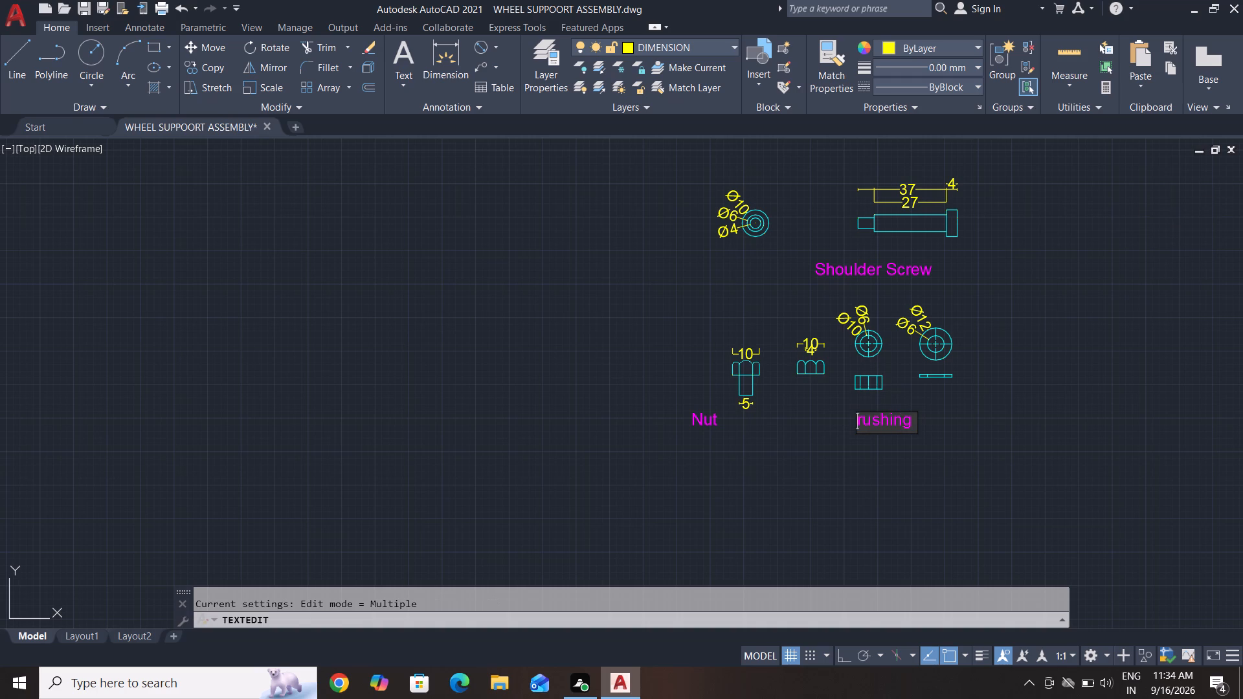
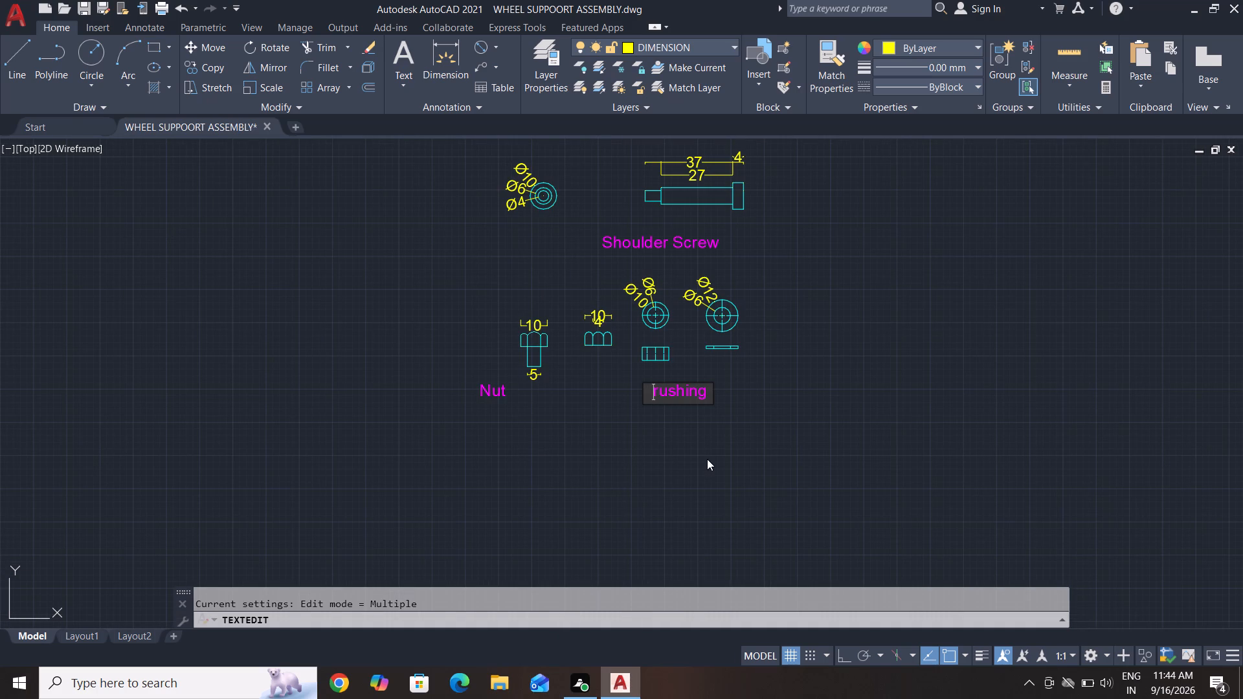
Remove the stray "r" and add a capital "B" so the caption below the ring-shaped part reads "Bushing".
click(657, 388)
key(BackSpace)
key(b)
key(Return)
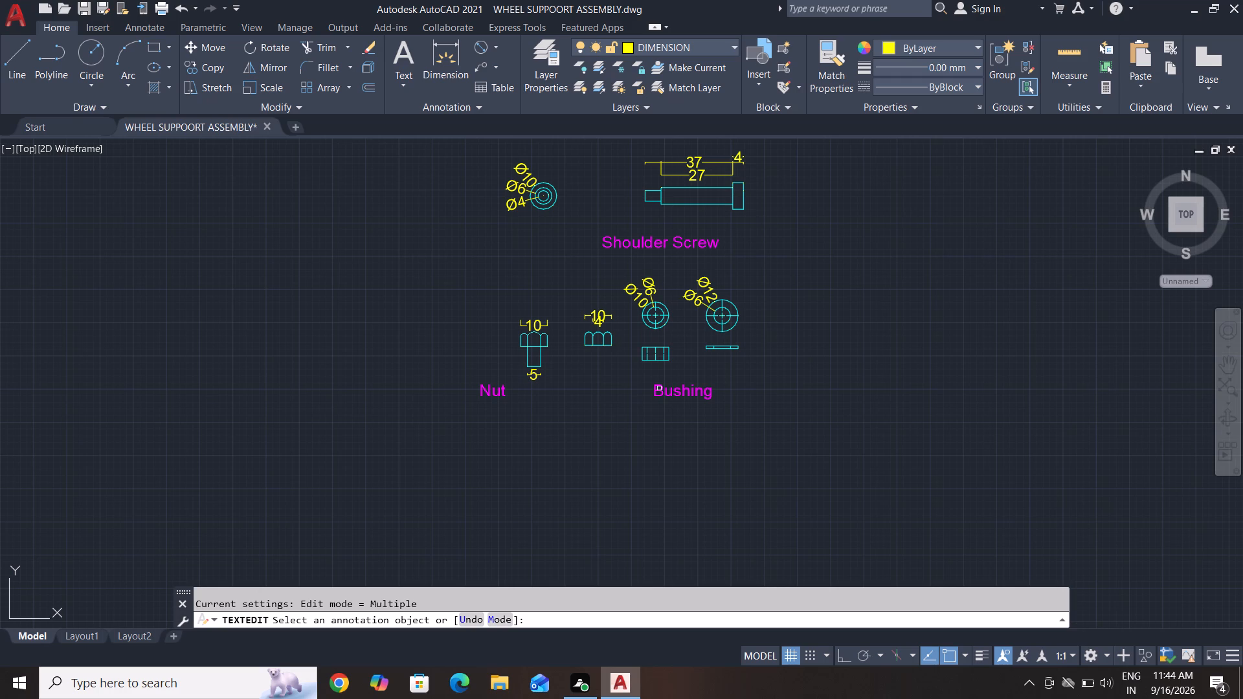
key(Escape)
key(Escape)
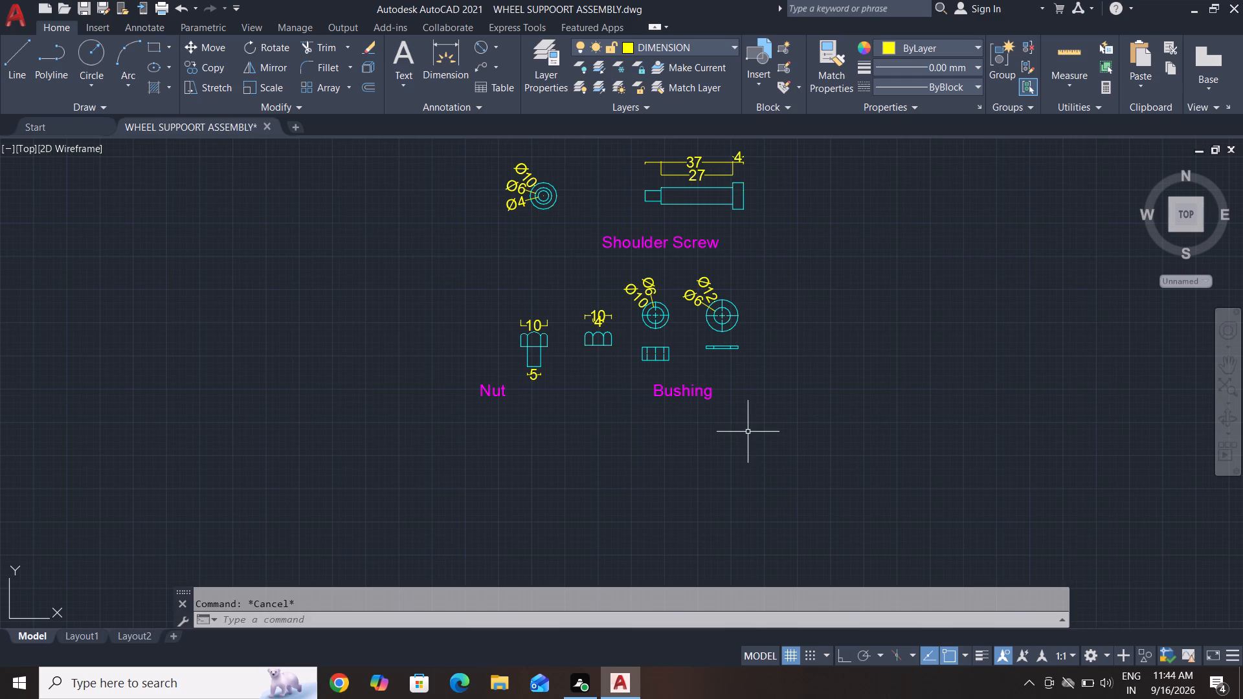
Copy the "Bushing" caption to just below the side view of the washer.
scroll(697, 426, up, 1)
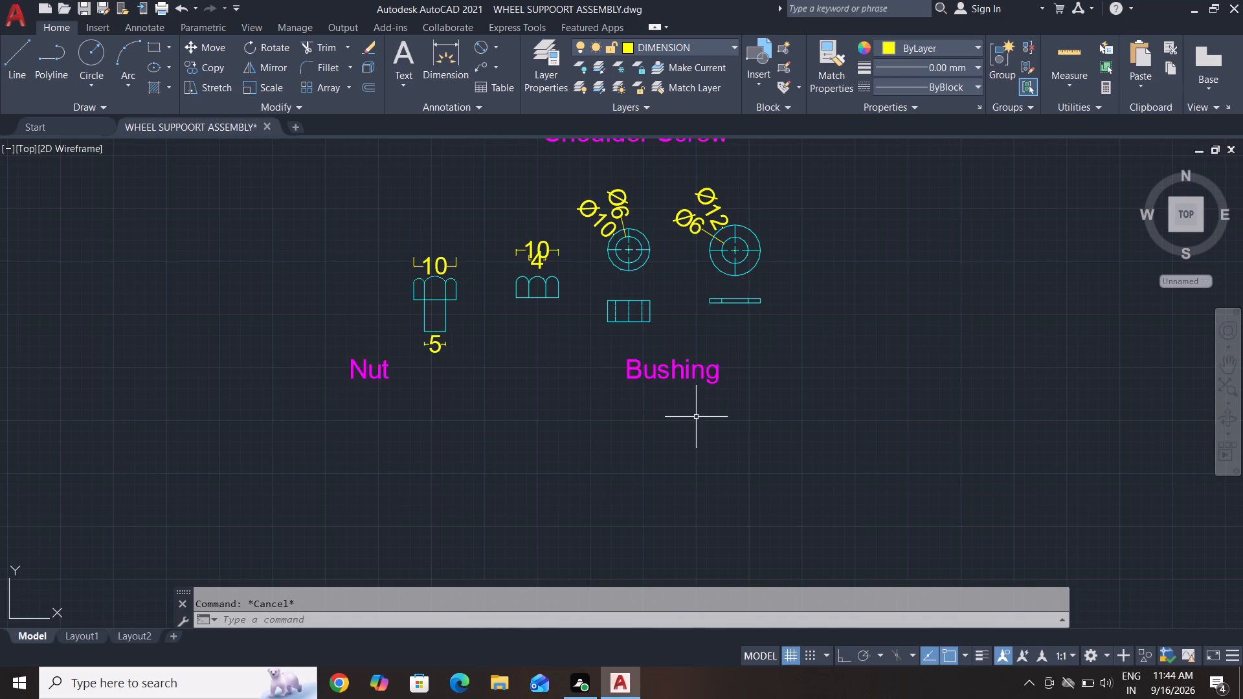
click(741, 351)
click(546, 411)
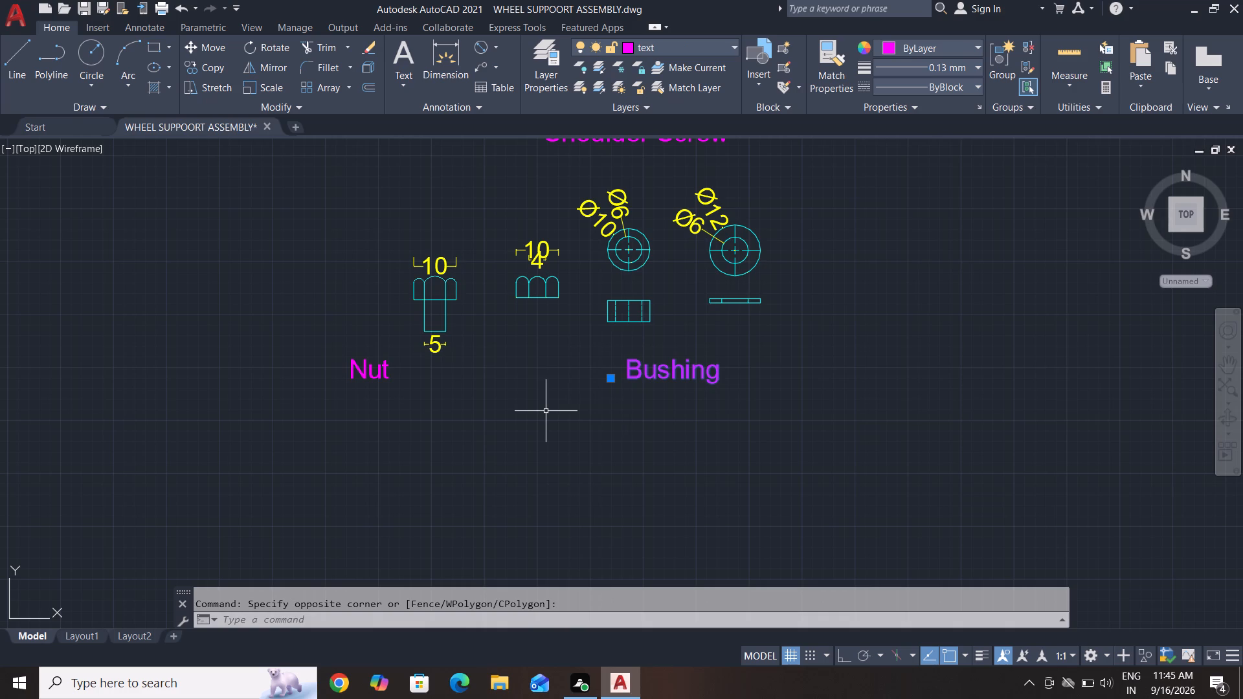
text(CO)
key(Return)
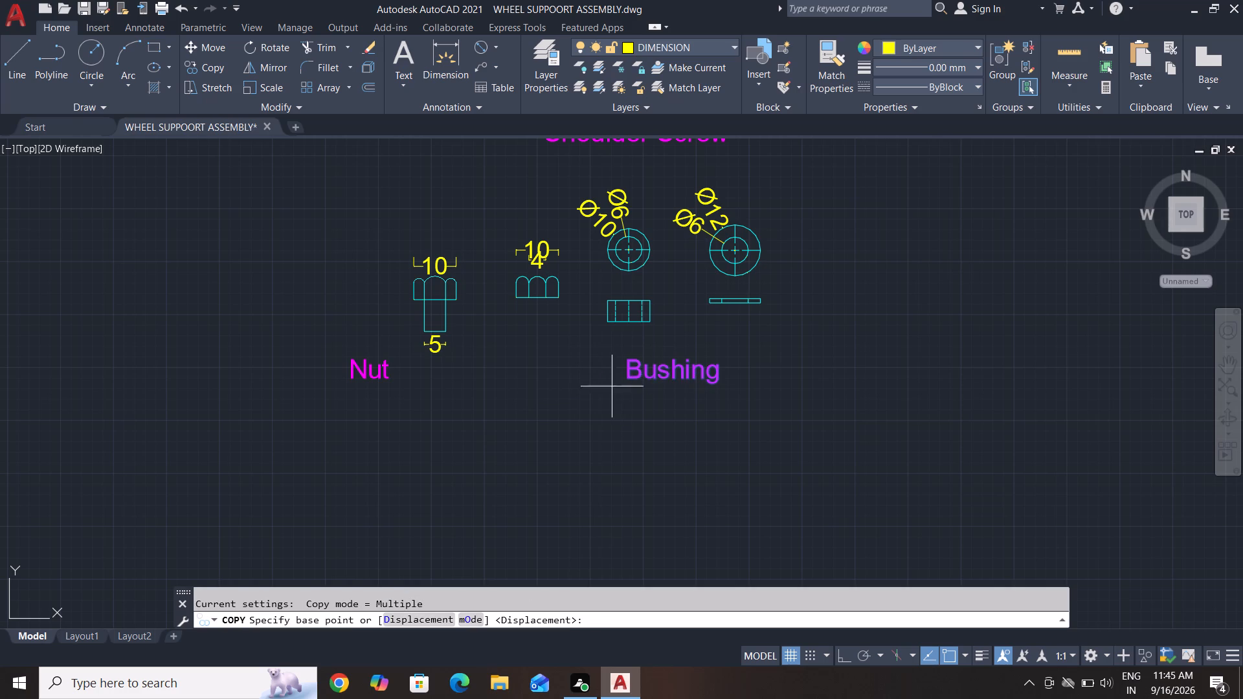
click(632, 375)
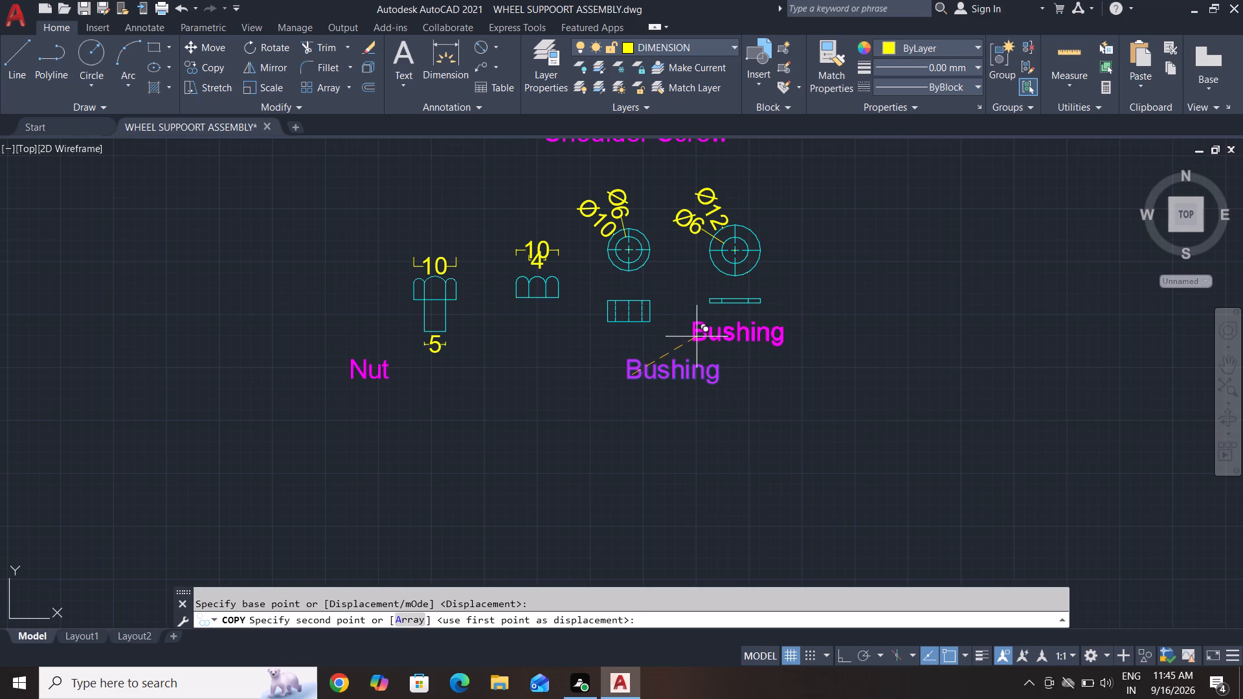
click(700, 329)
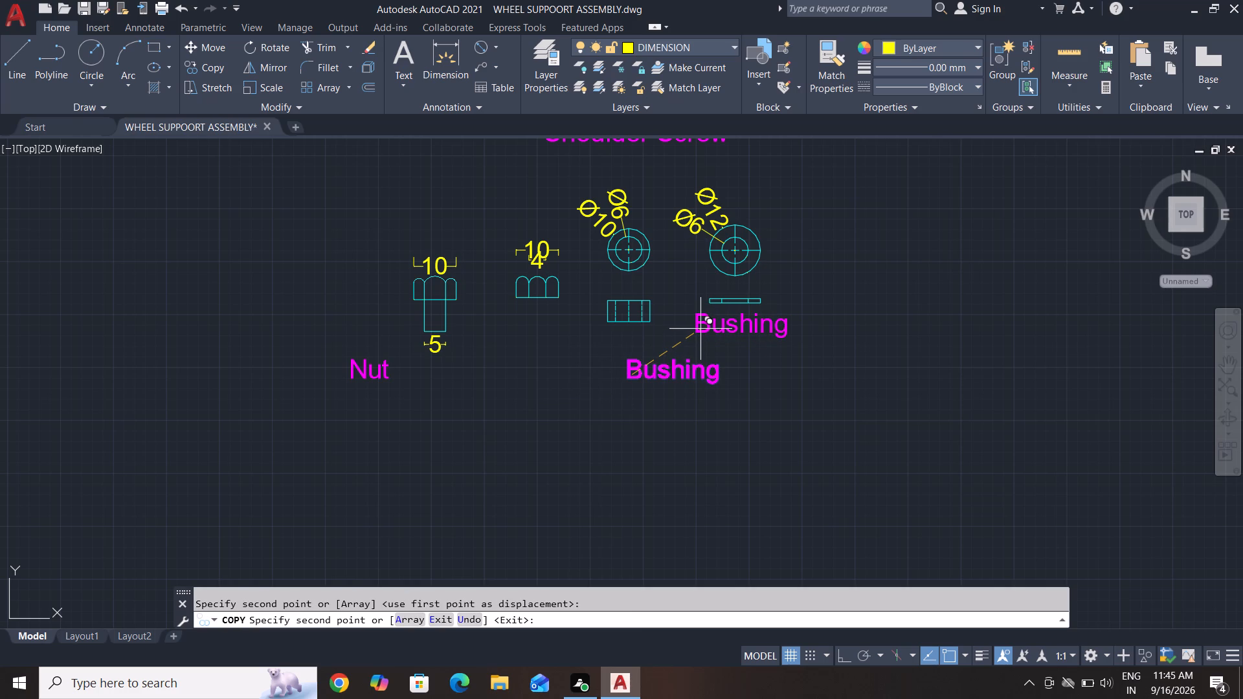
key(Escape)
key(Escape)
key(Escape)
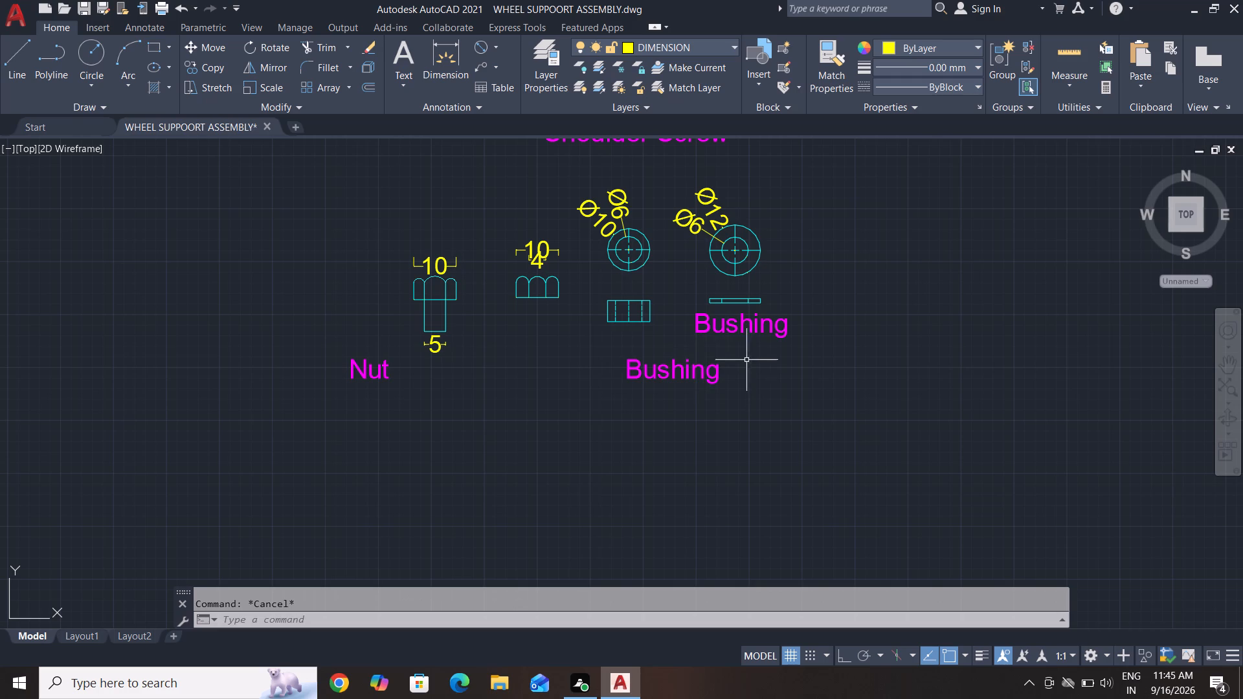
Move the original "Bushing" caption up to sit centred just below the side view of the ring-shaped part.
click(743, 353)
click(535, 410)
key(m)
key(Return)
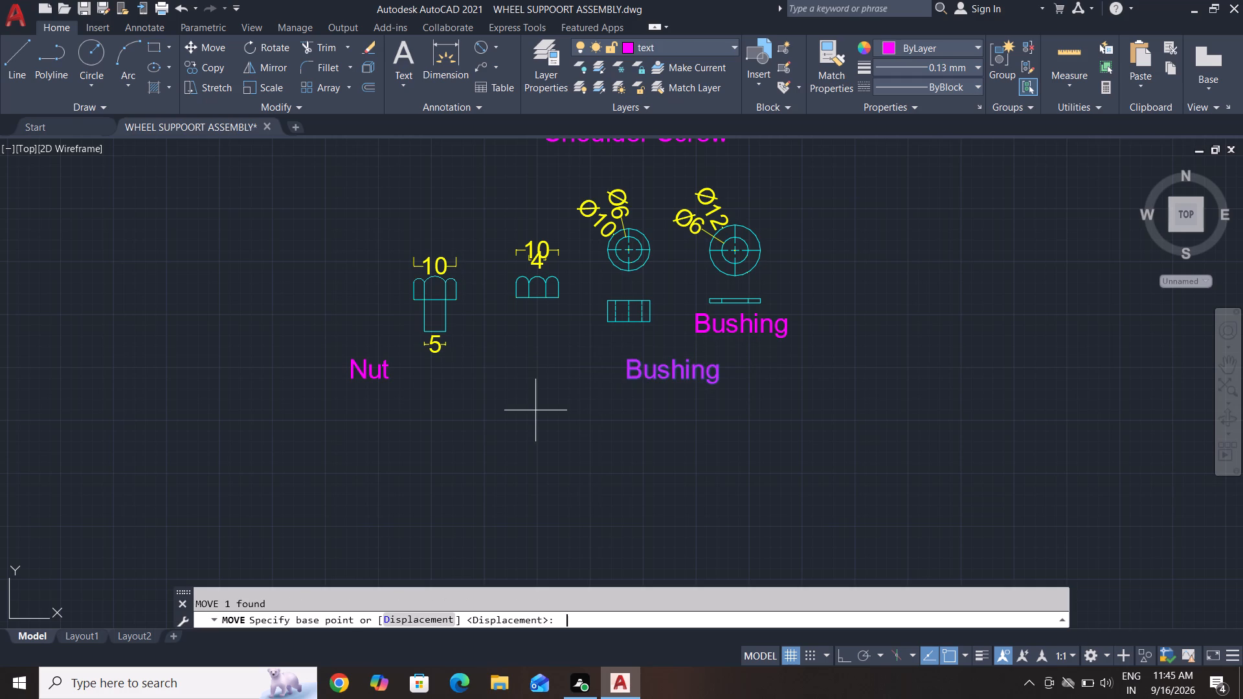
click(680, 376)
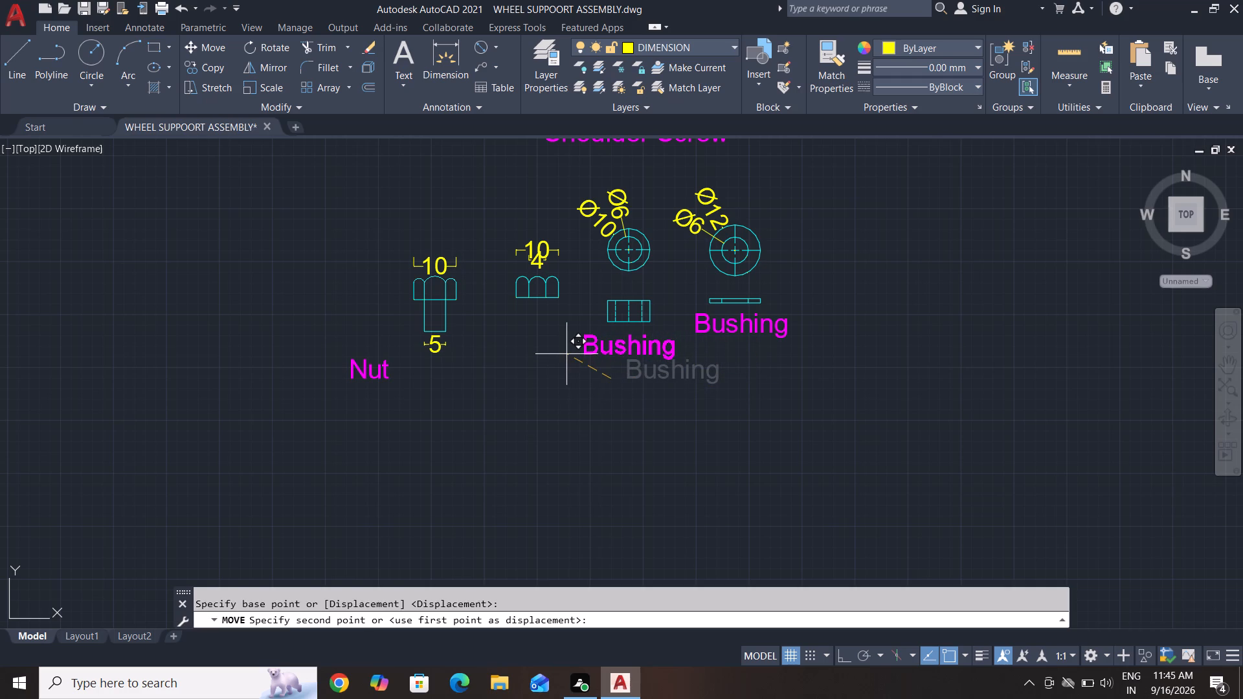
click(566, 354)
key(Escape)
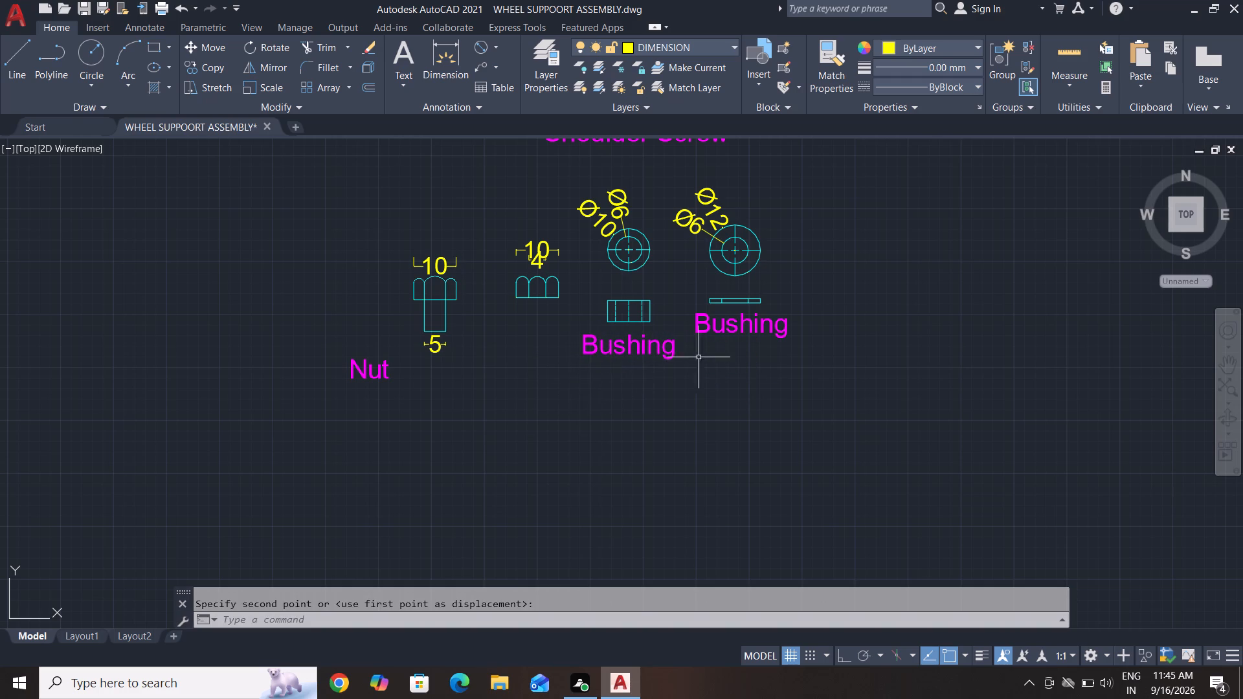
key(Escape)
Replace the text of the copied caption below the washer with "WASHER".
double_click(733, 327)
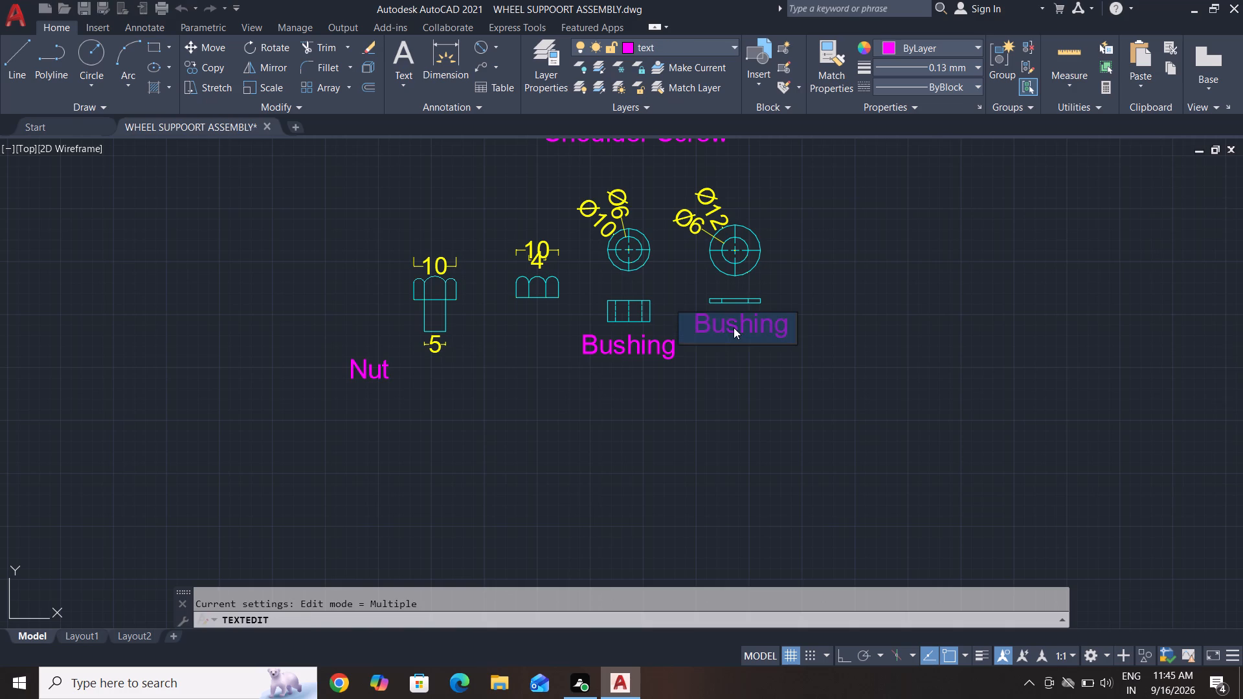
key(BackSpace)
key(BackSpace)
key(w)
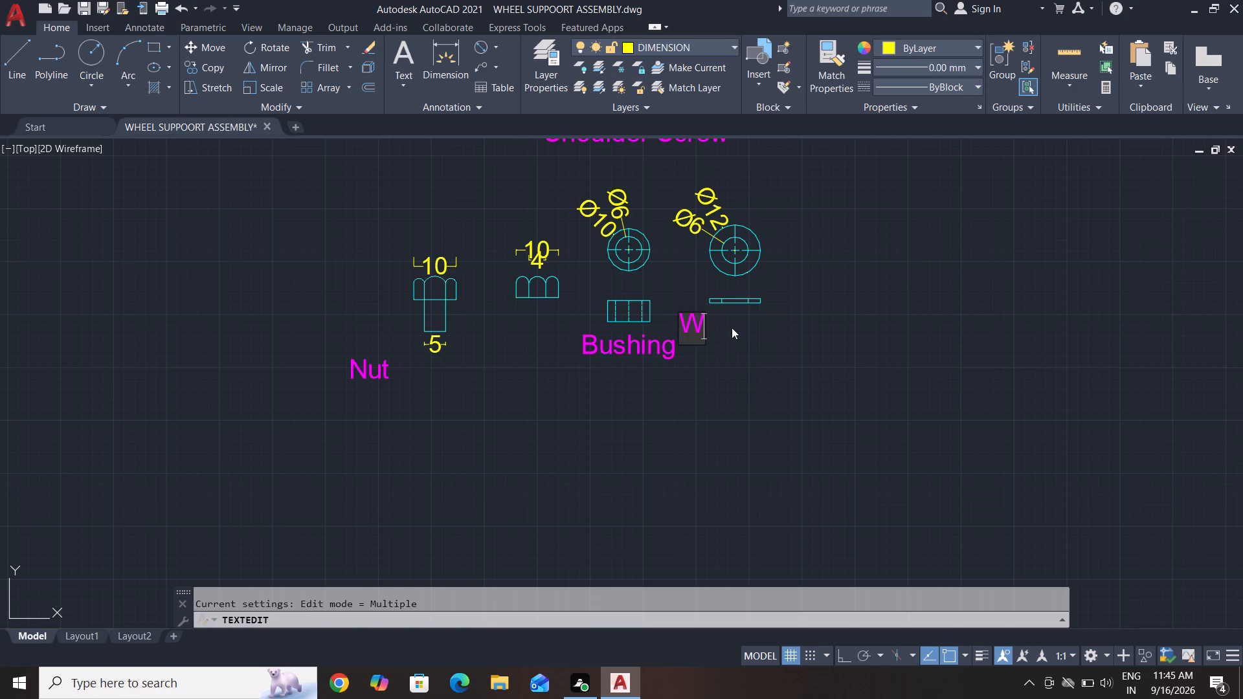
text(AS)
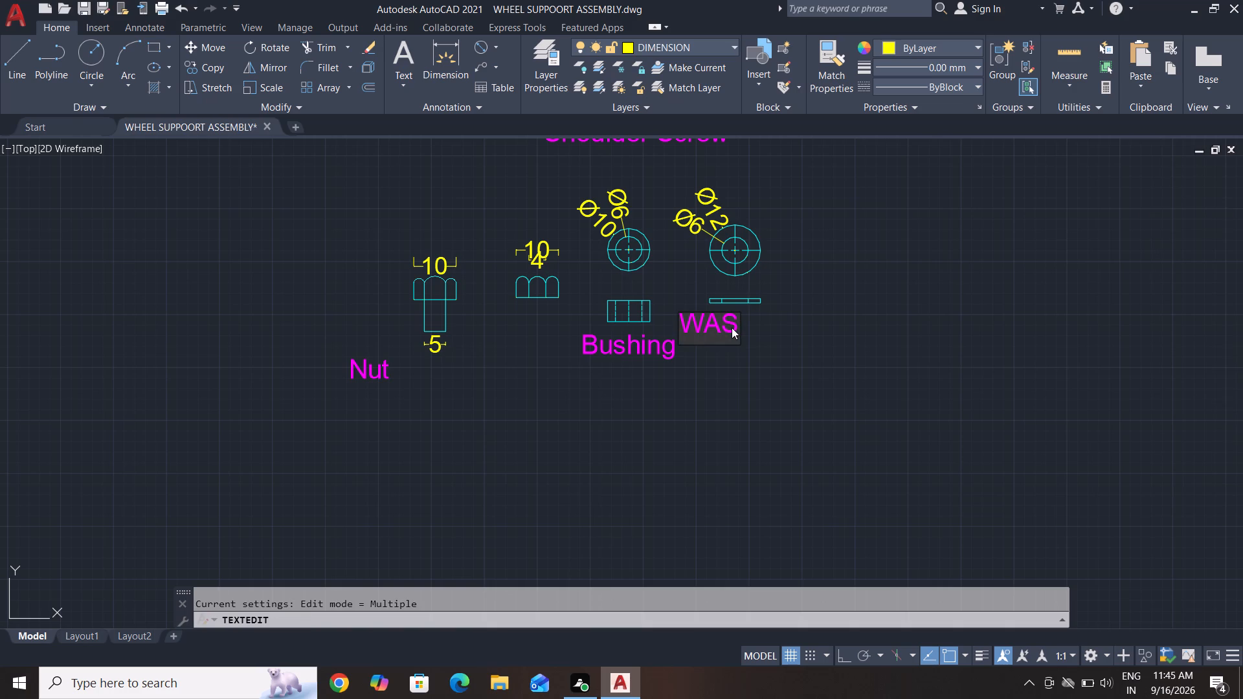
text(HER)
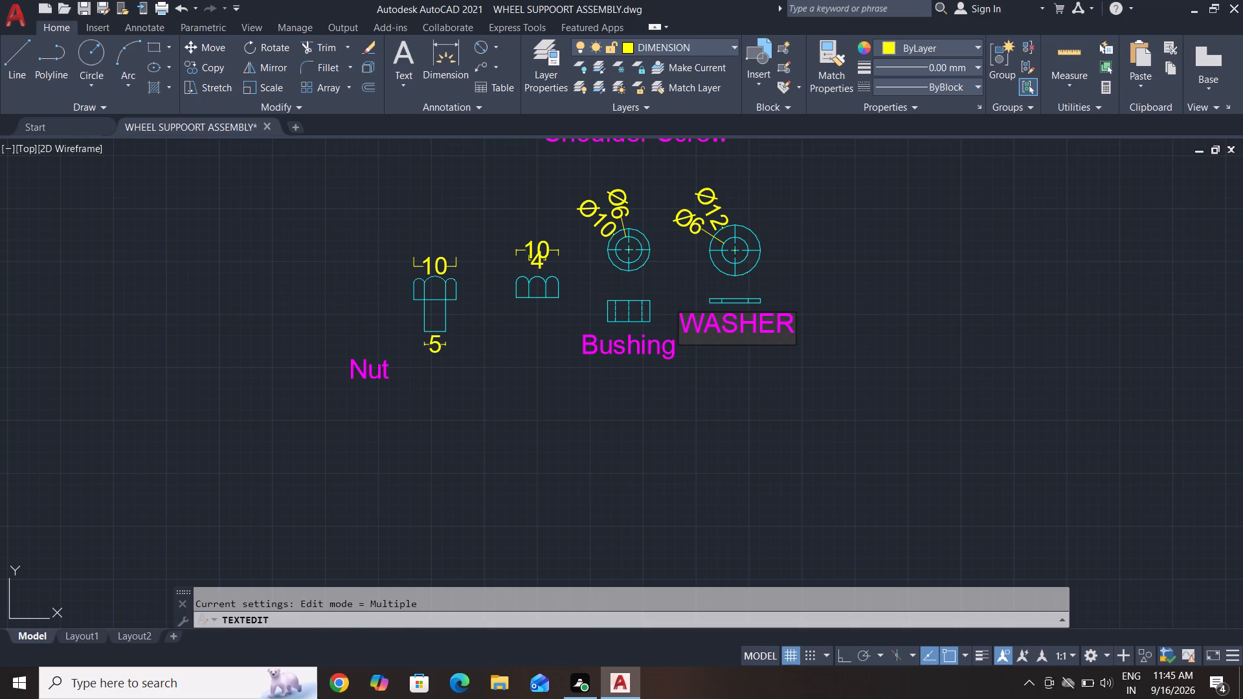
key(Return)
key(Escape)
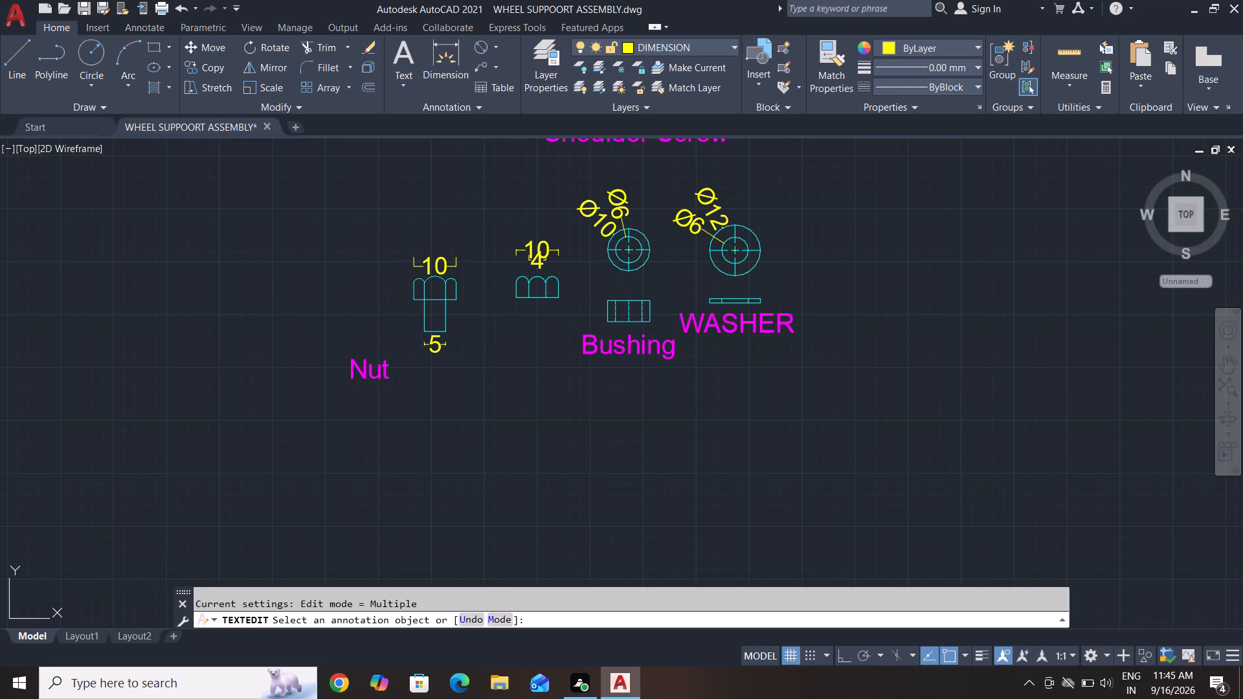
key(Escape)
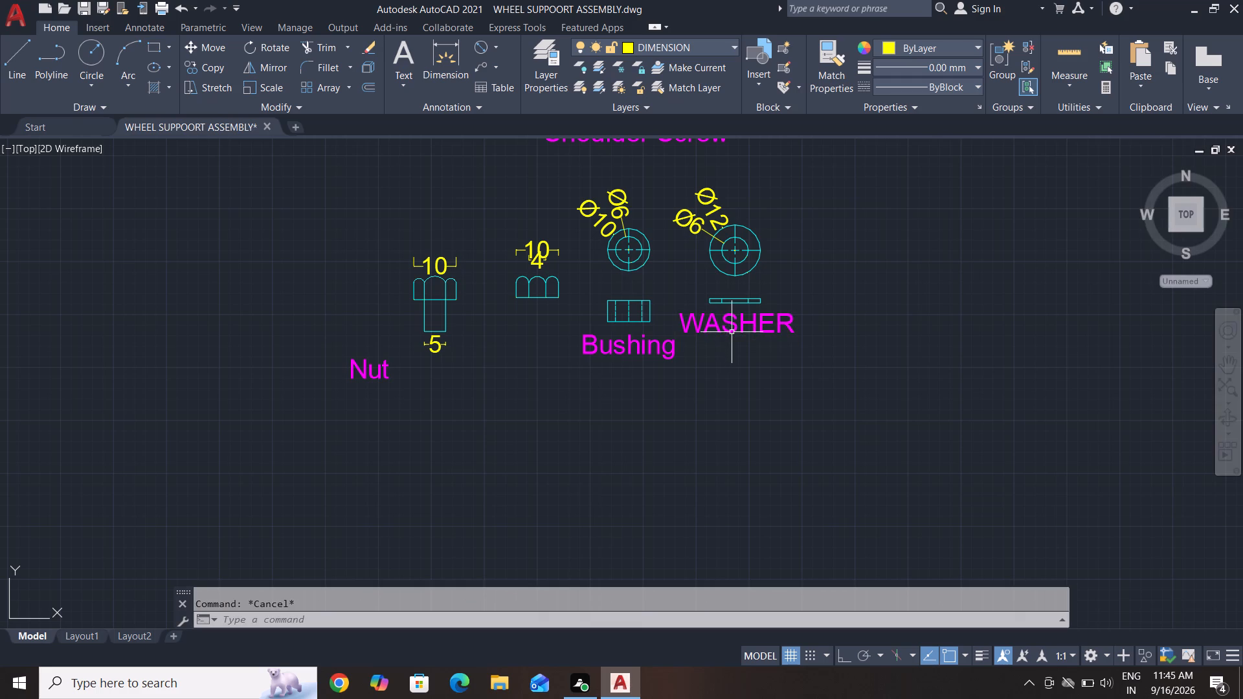
Retype the caption below the washer as "Washer", with only the initial letter capitalised.
double_click(732, 332)
key(BackSpace)
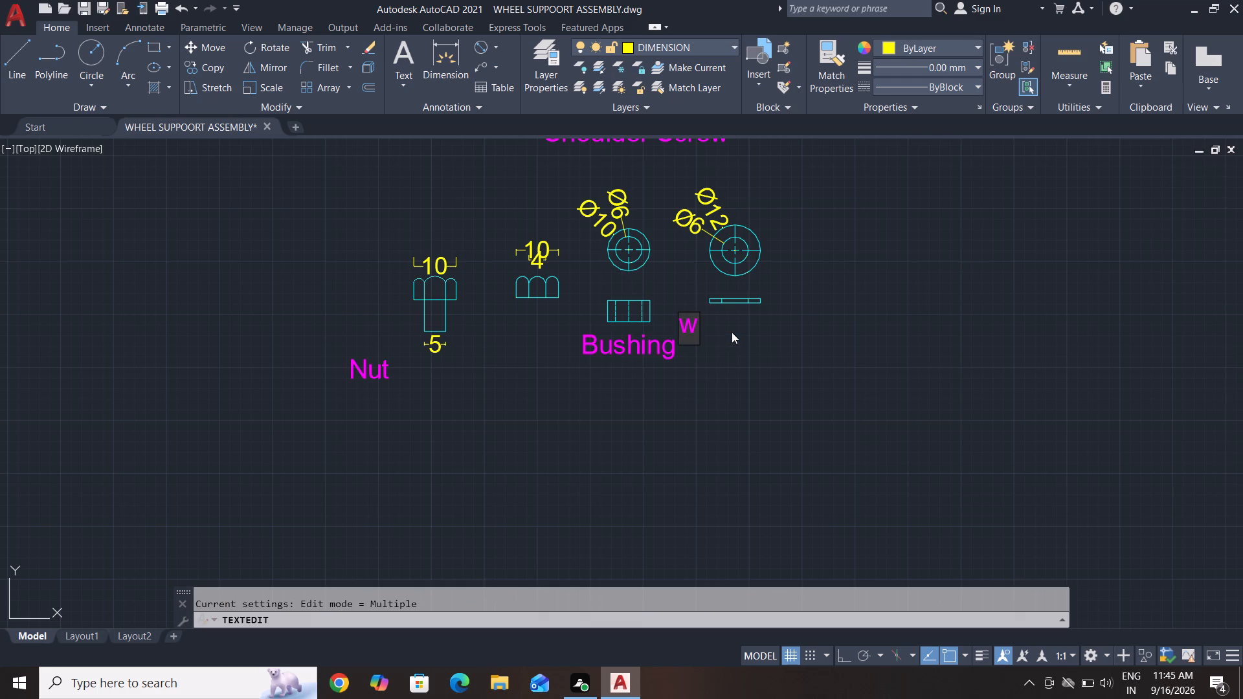
text(as)
text(her)
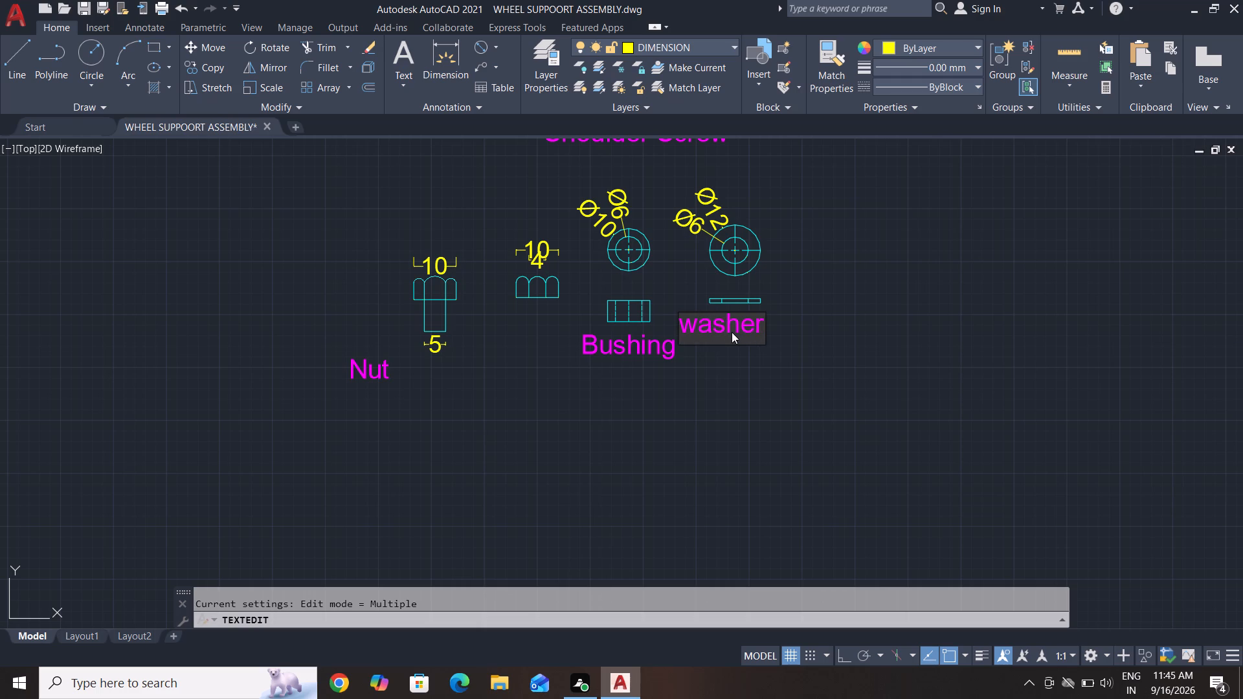
click(705, 333)
key(BackSpace)
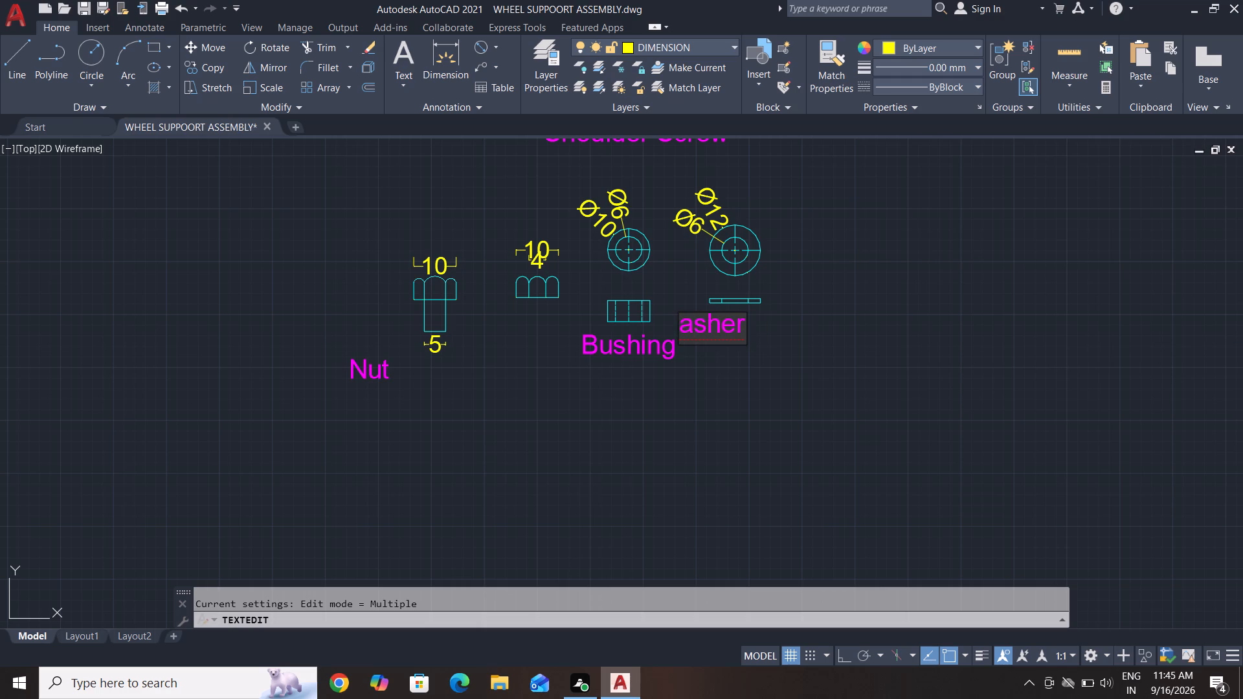
key(w)
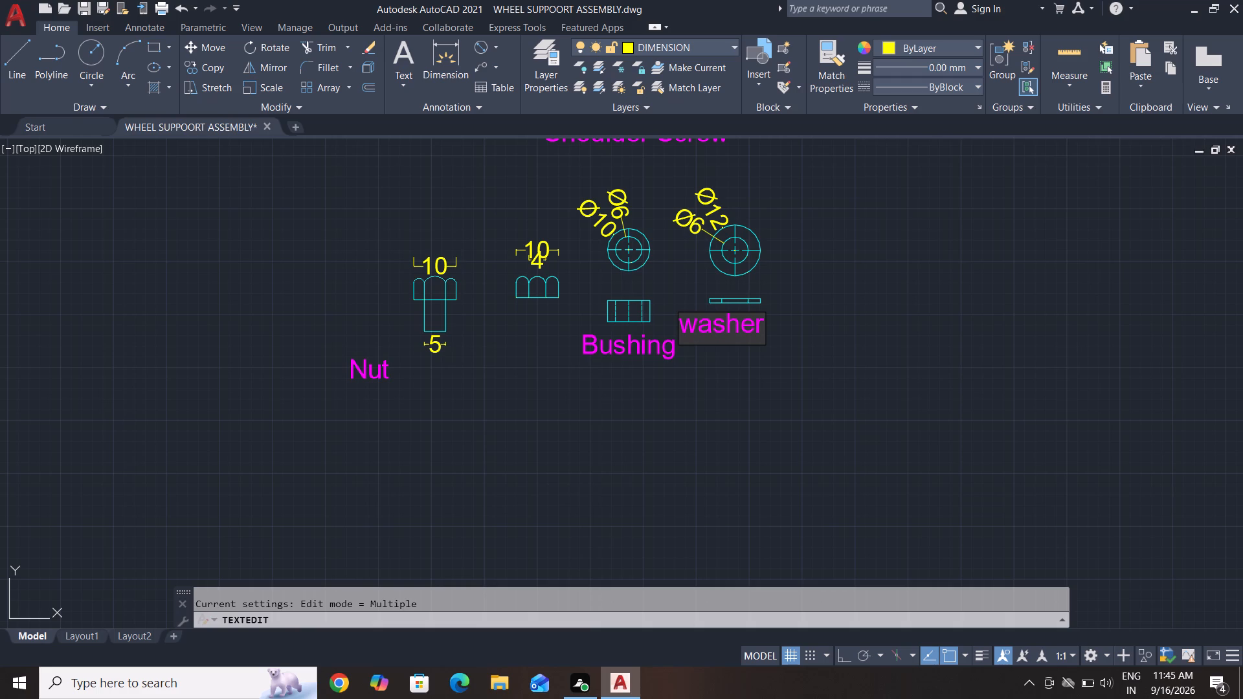
key(BackSpace)
key(w)
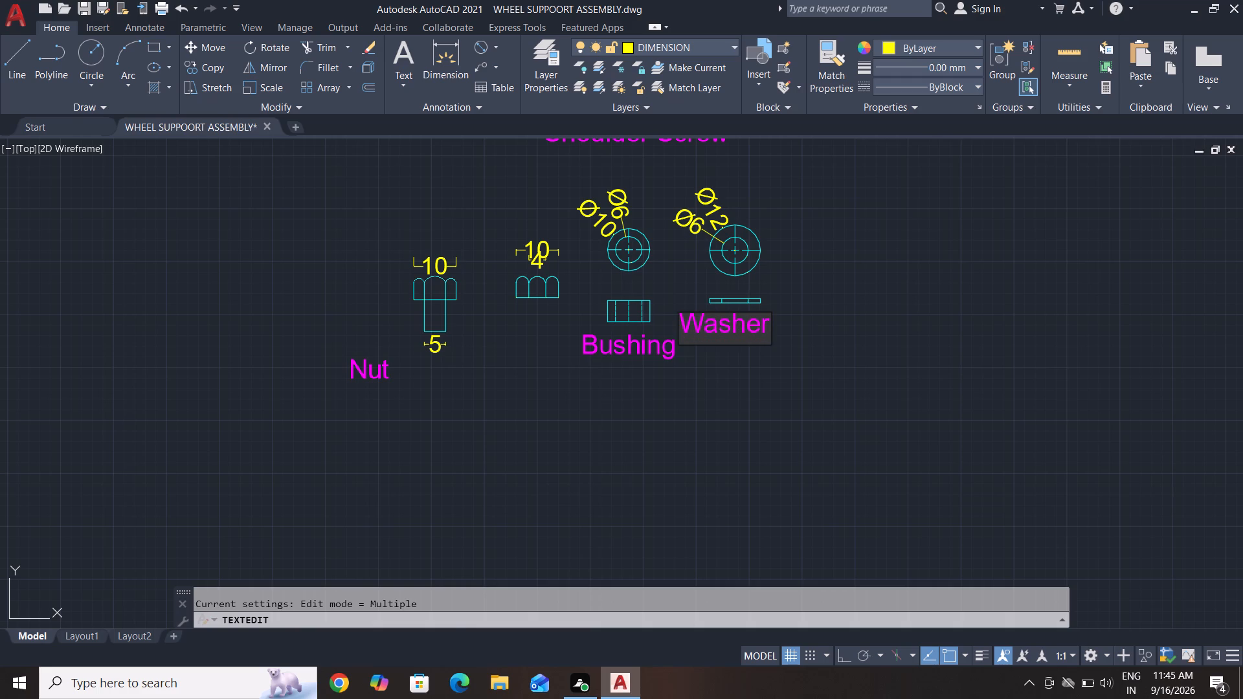
key(Return)
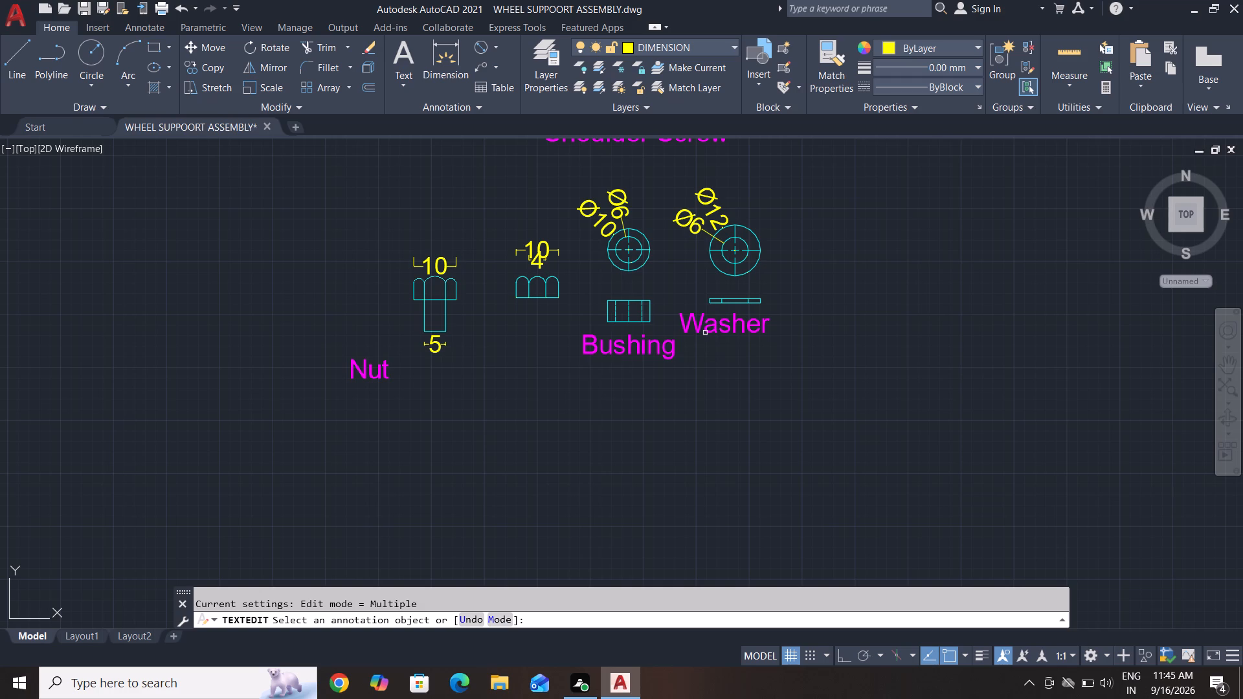
key(Escape)
key(Escape)
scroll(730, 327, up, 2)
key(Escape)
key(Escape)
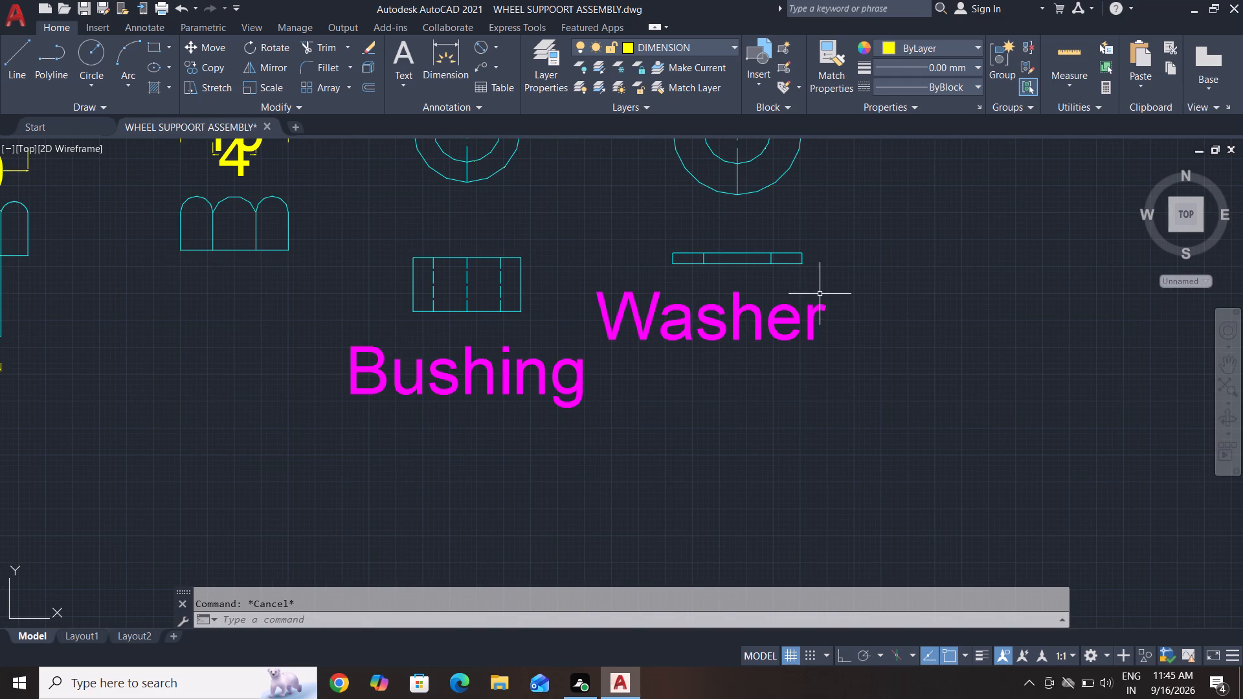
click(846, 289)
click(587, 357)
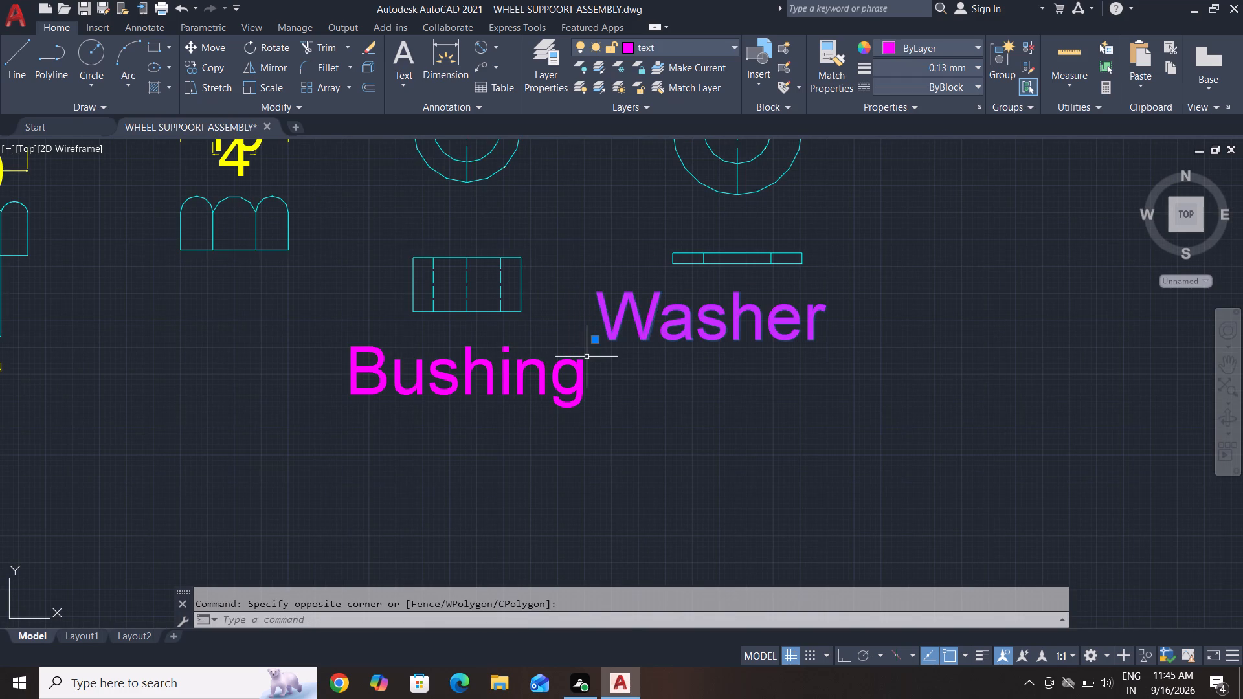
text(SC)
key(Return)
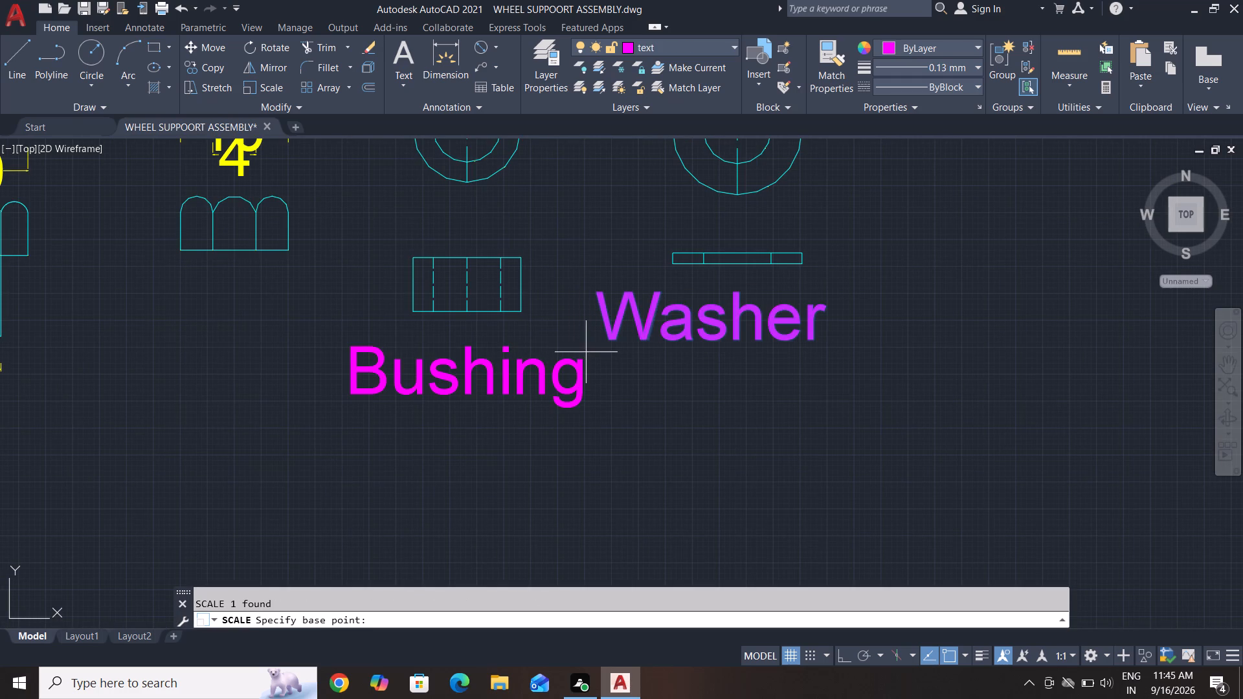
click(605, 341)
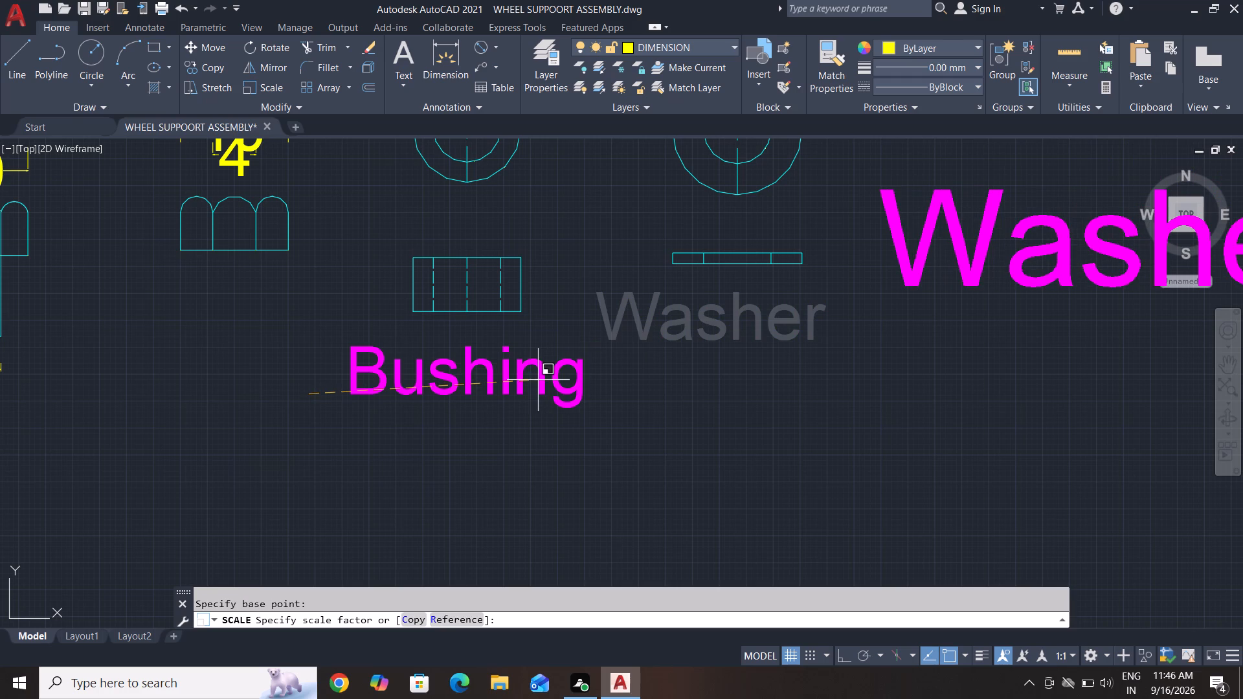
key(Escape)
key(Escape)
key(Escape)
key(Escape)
Scale the "Washer" caption down slightly about the insertion point at its lower-left corner.
drag(888, 275, 876, 288)
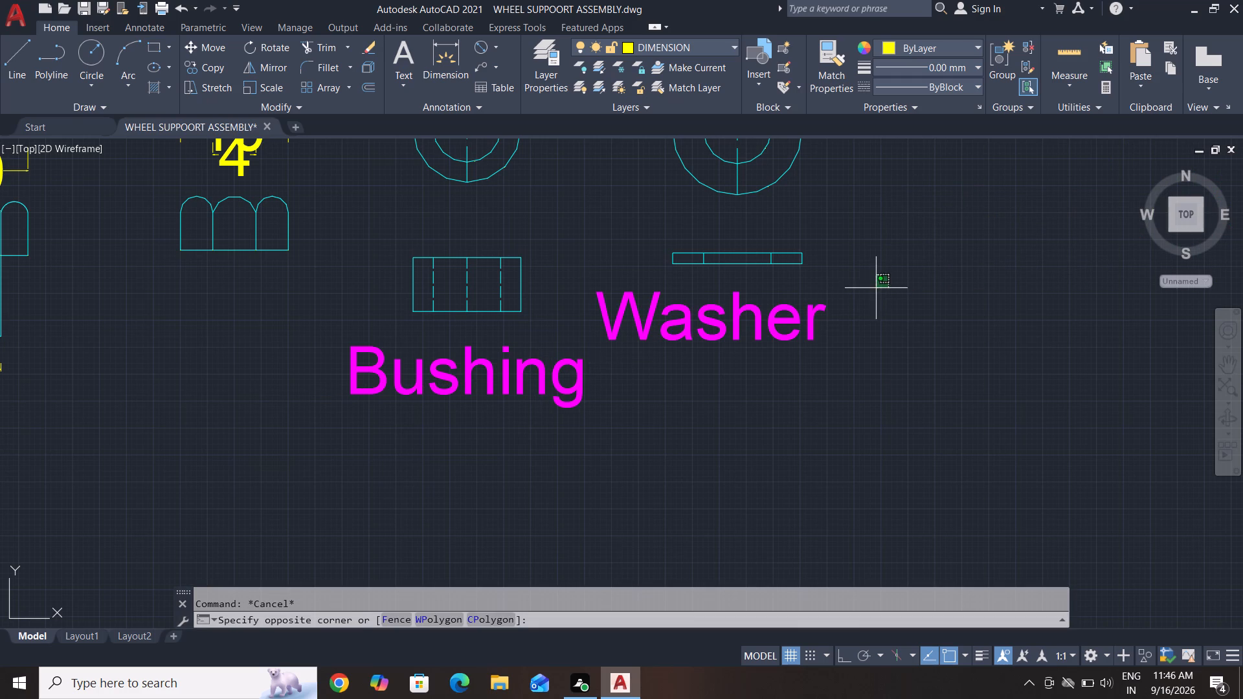
click(589, 351)
text(SC)
key(Return)
click(603, 341)
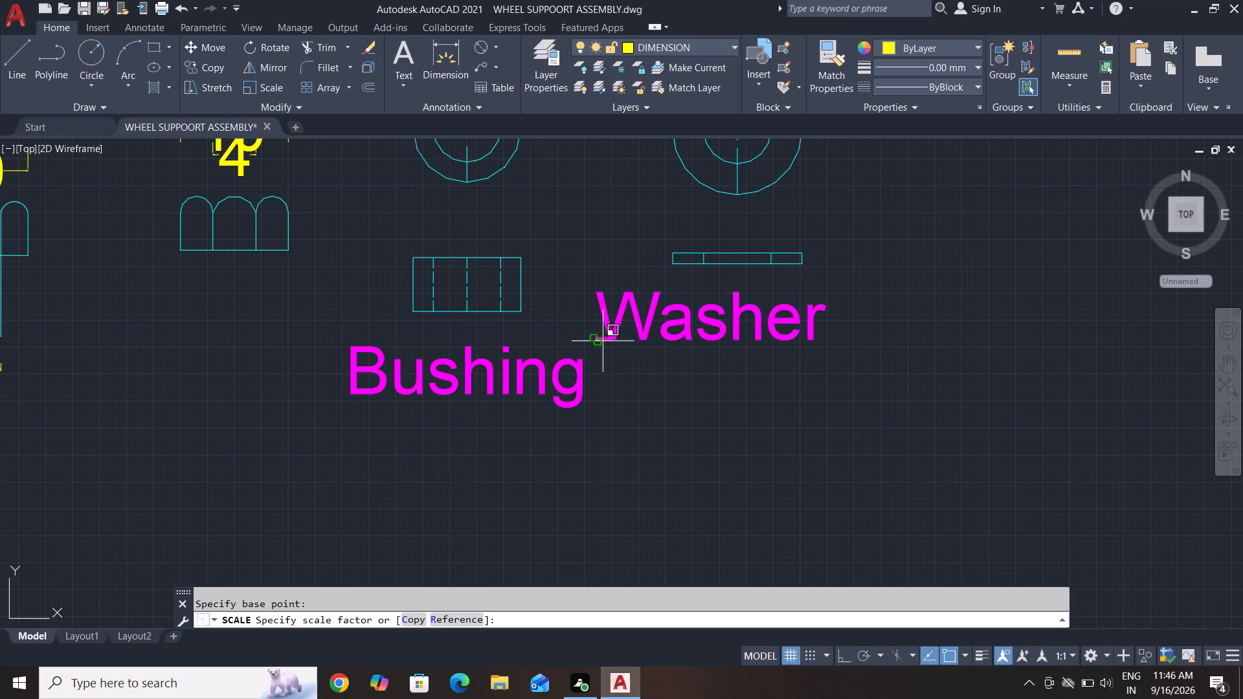
click(693, 327)
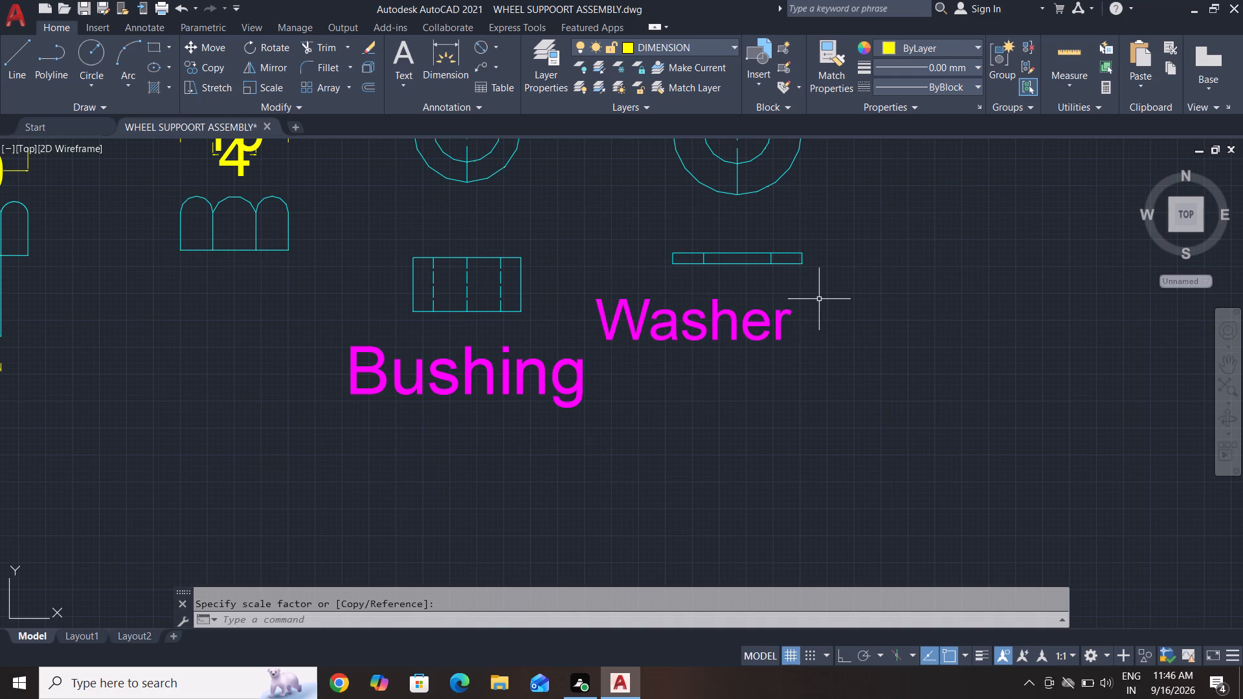
key(Escape)
key(Escape)
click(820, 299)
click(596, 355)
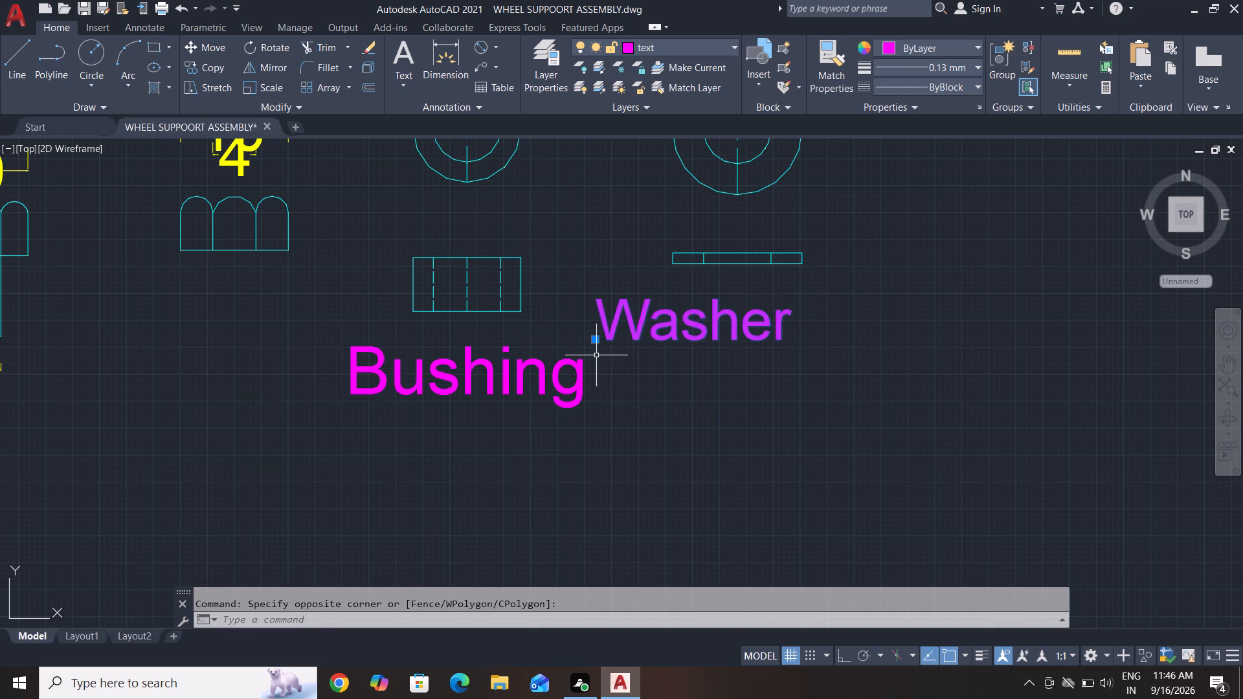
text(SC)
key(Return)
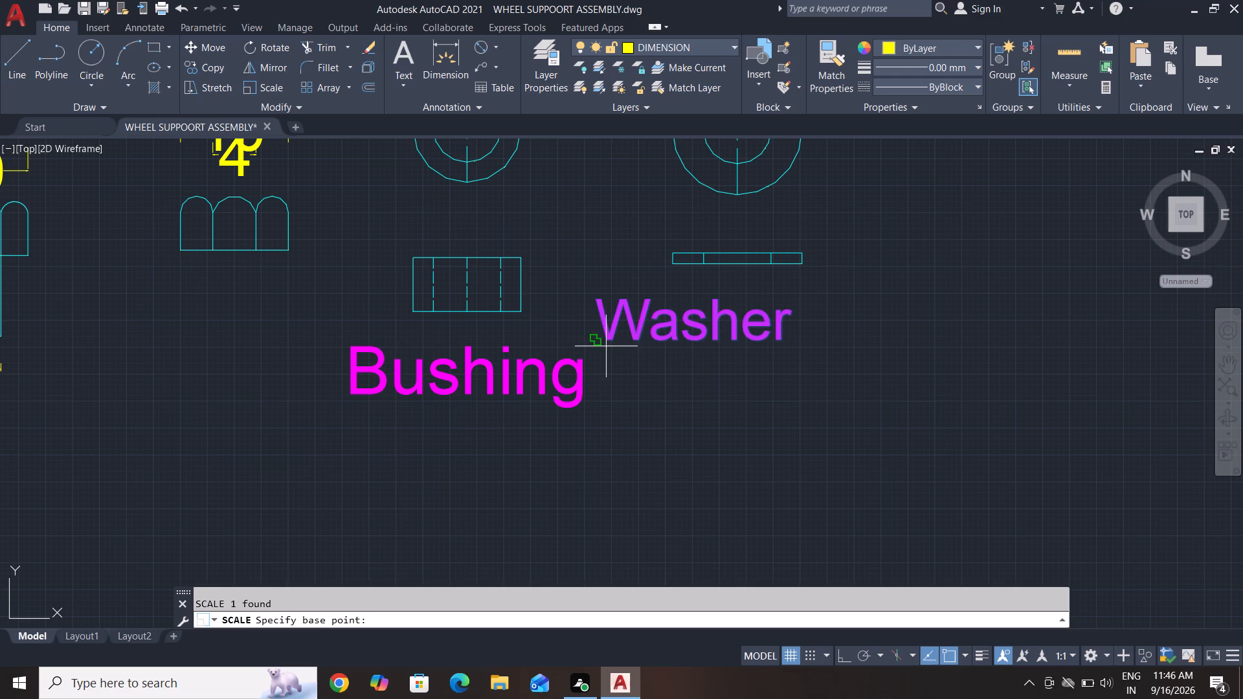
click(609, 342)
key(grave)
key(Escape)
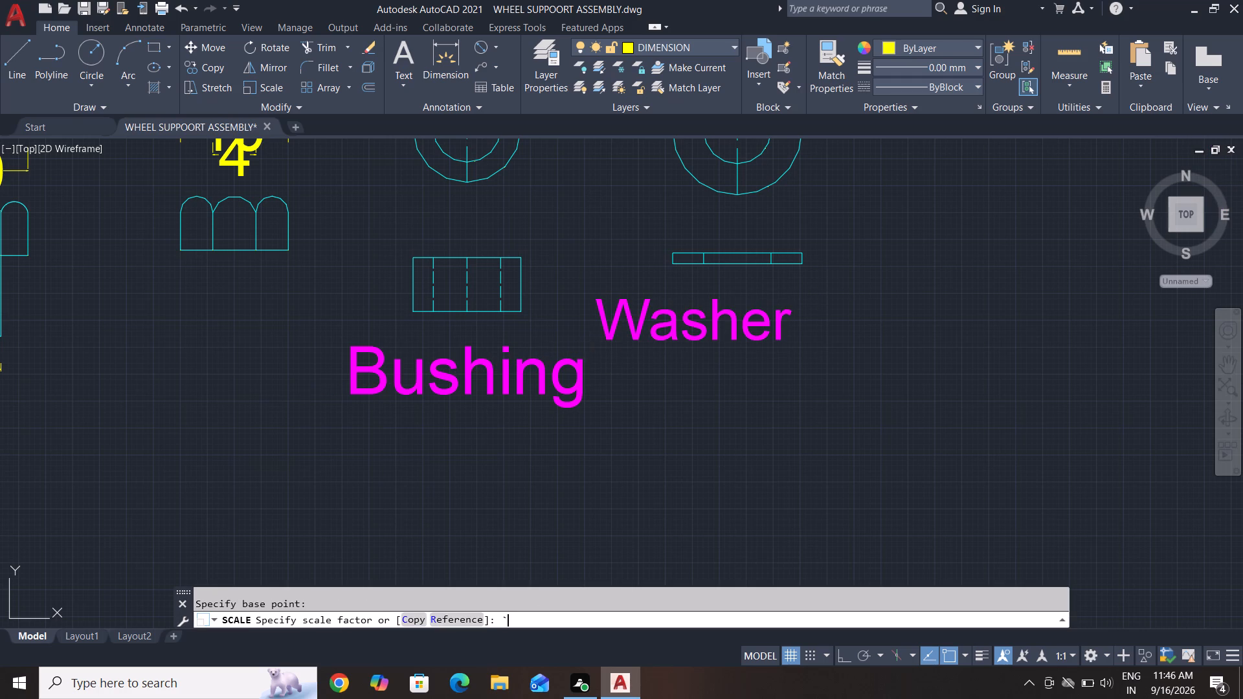
Scale the "Washer" caption down about its lower-left insertion point until it is roughly as wide as the washer's side view.
key(Escape)
key(Escape)
key(Escape)
key(Escape)
key(Escape)
click(816, 290)
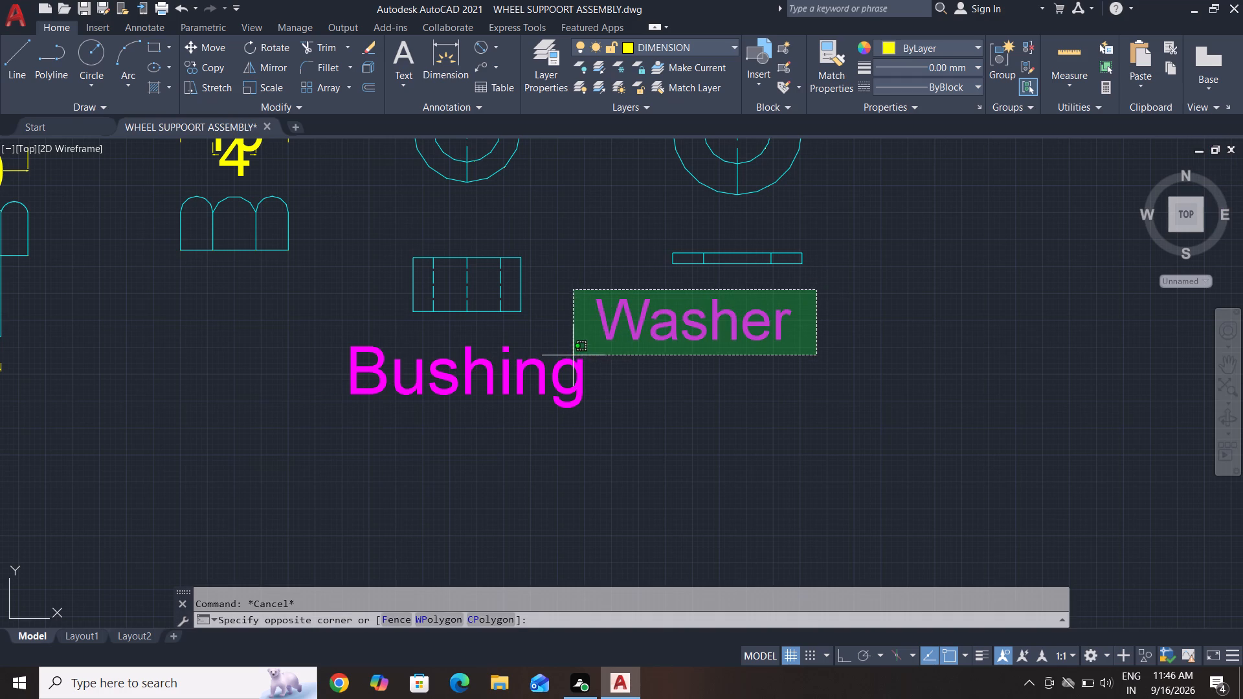
click(600, 348)
text(SC)
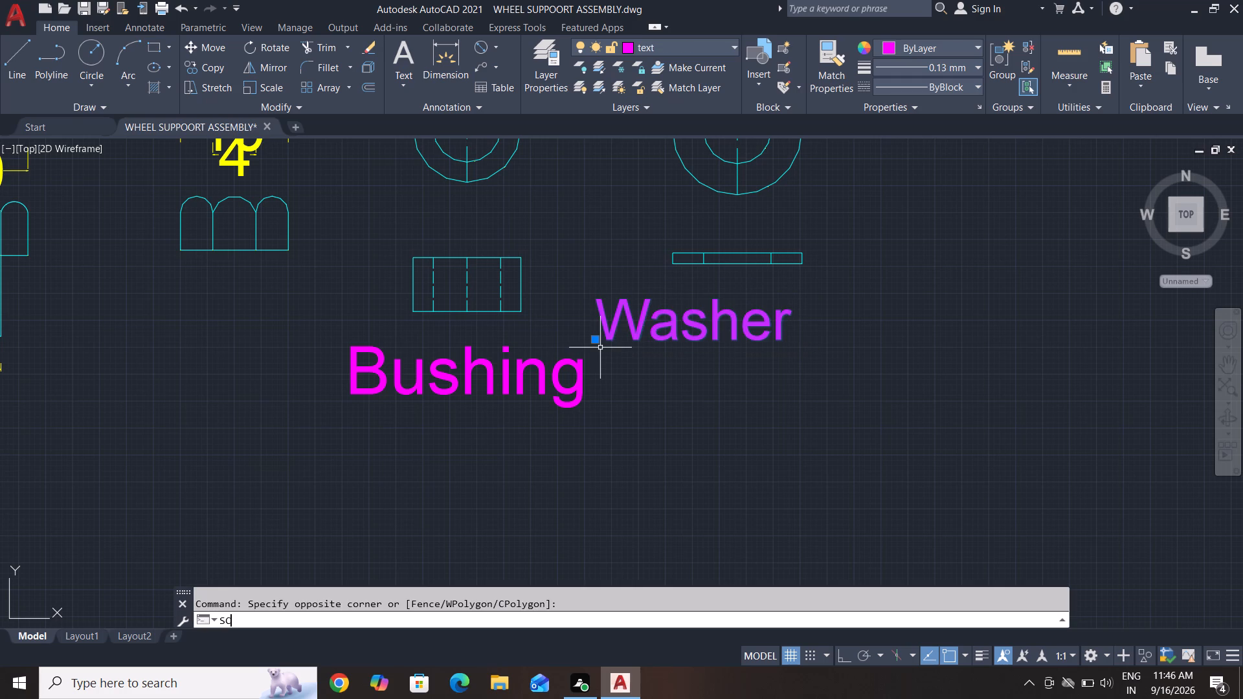
key(Return)
click(601, 342)
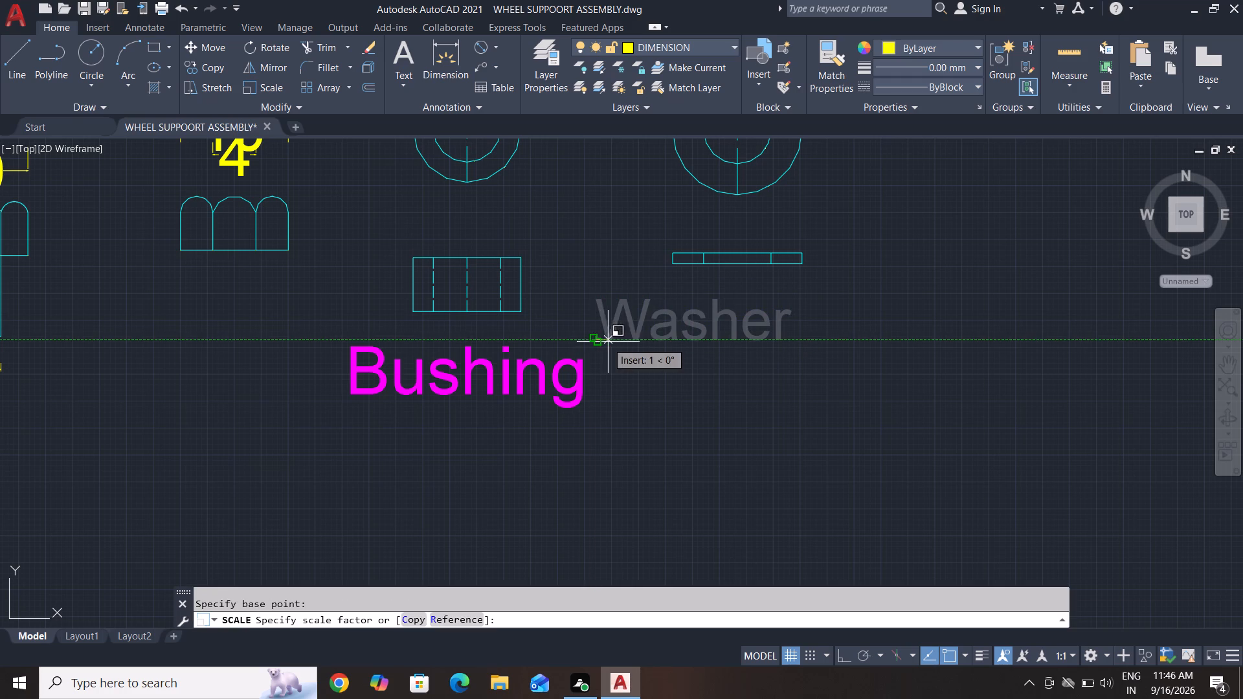
click(656, 326)
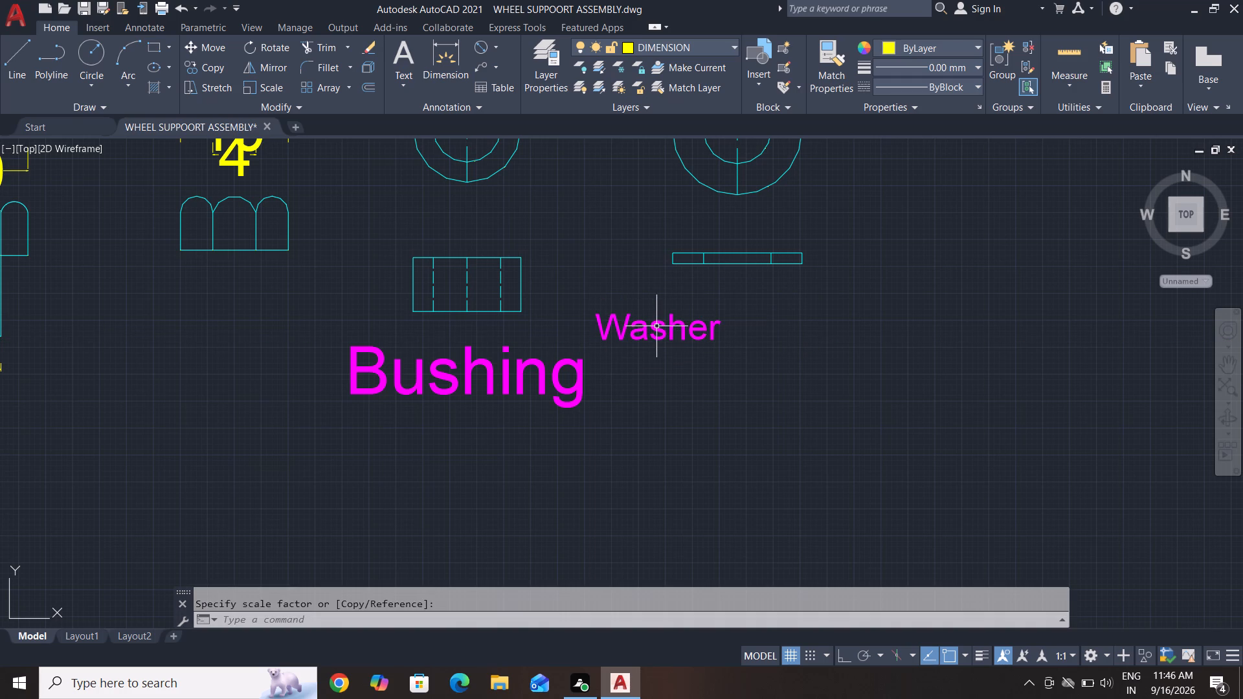
Move the "Washer" caption so it sits centred just below the washer's side view.
click(740, 305)
click(599, 344)
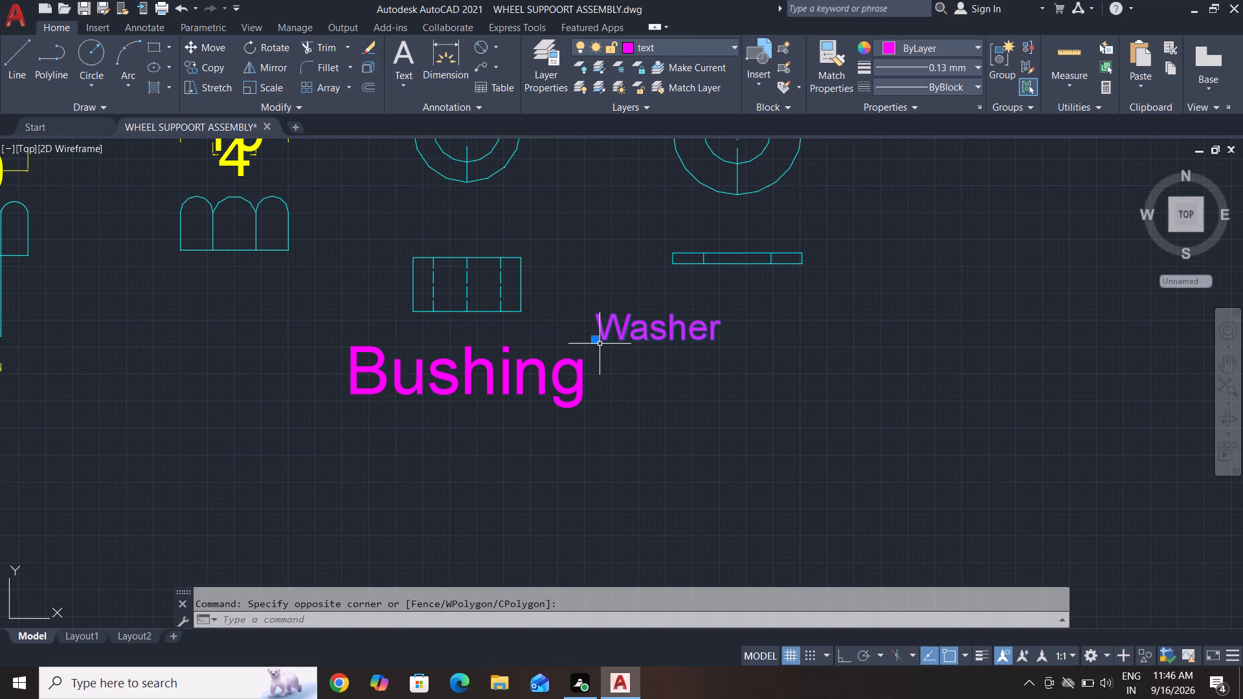
key(m)
key(Return)
click(602, 342)
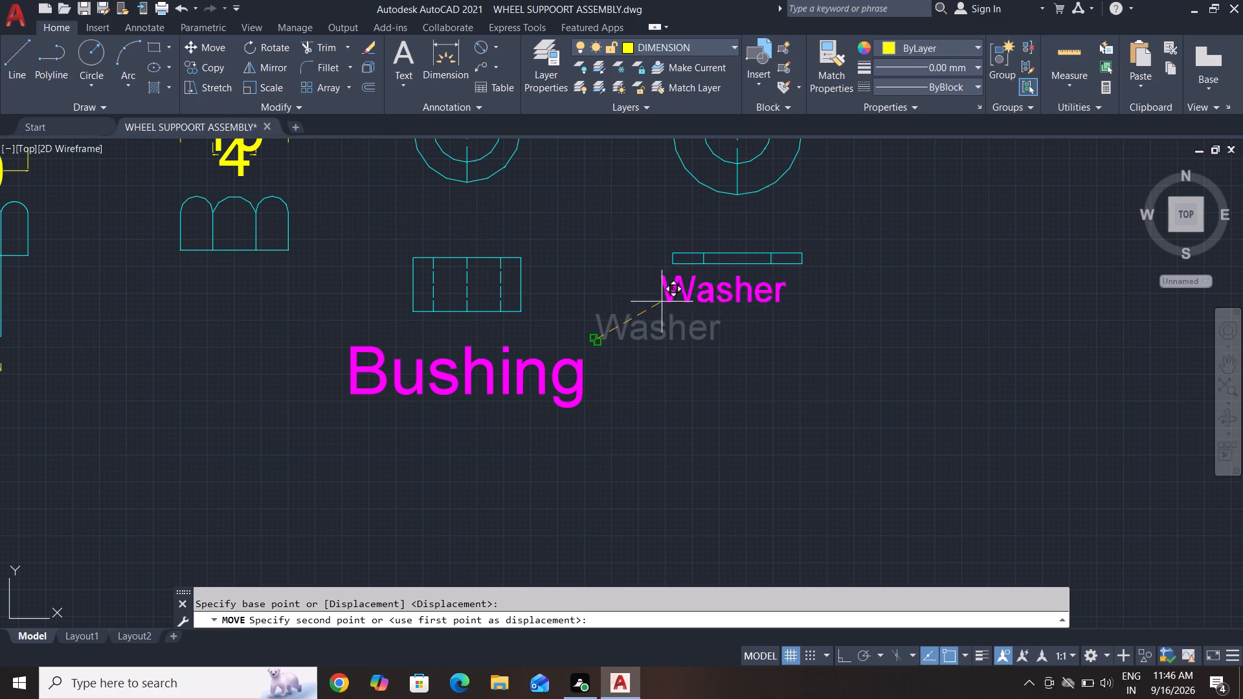
click(677, 319)
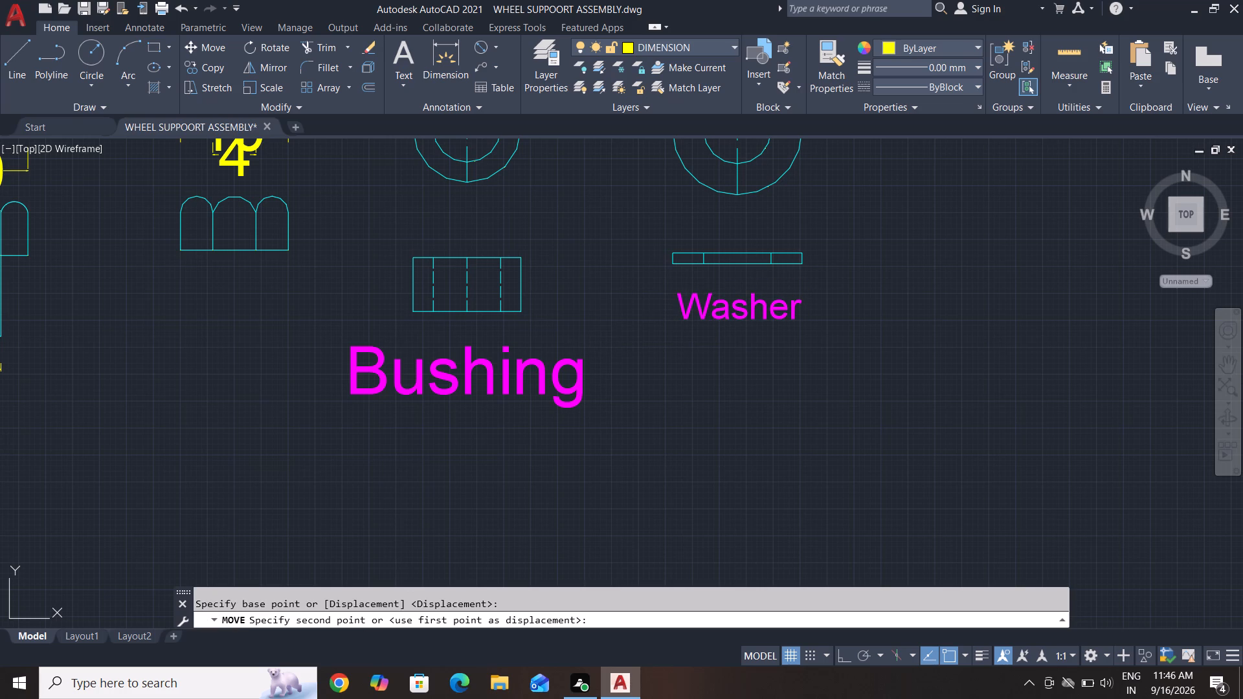
key(Escape)
key(Escape)
key(Escape)
Scale the "Bushing" caption down to roughly three quarters of its size about the lower-left corner of its letters.
click(617, 337)
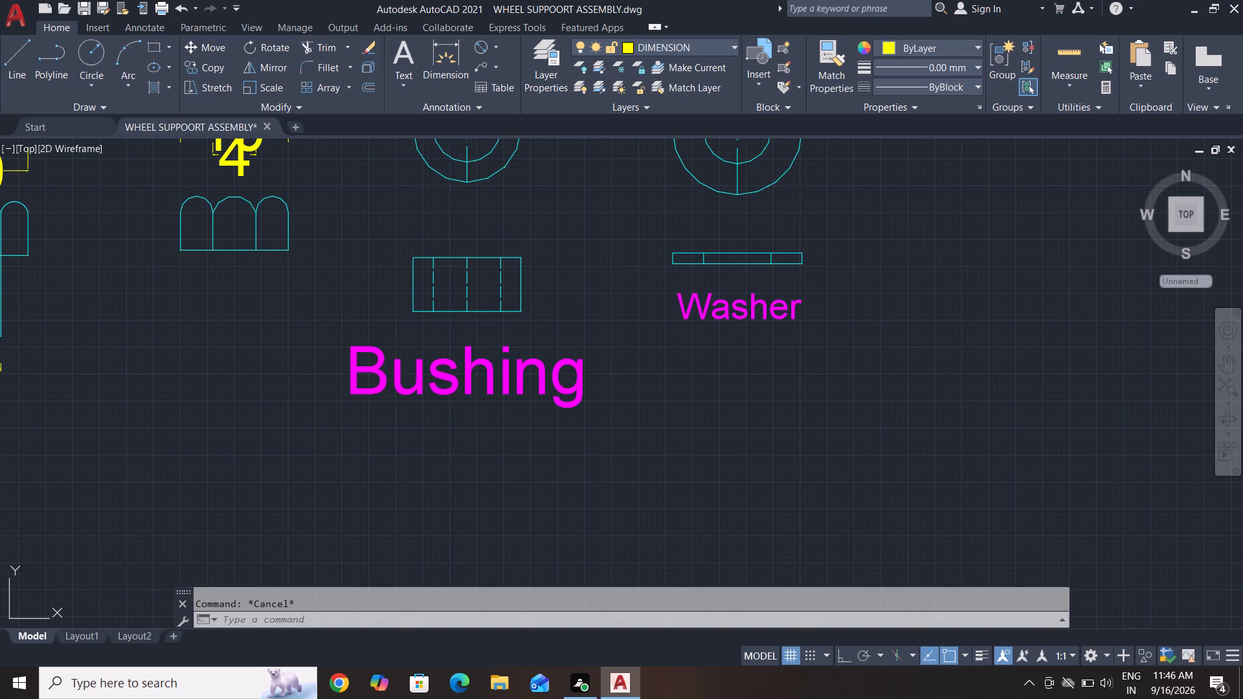
click(308, 468)
text(SC)
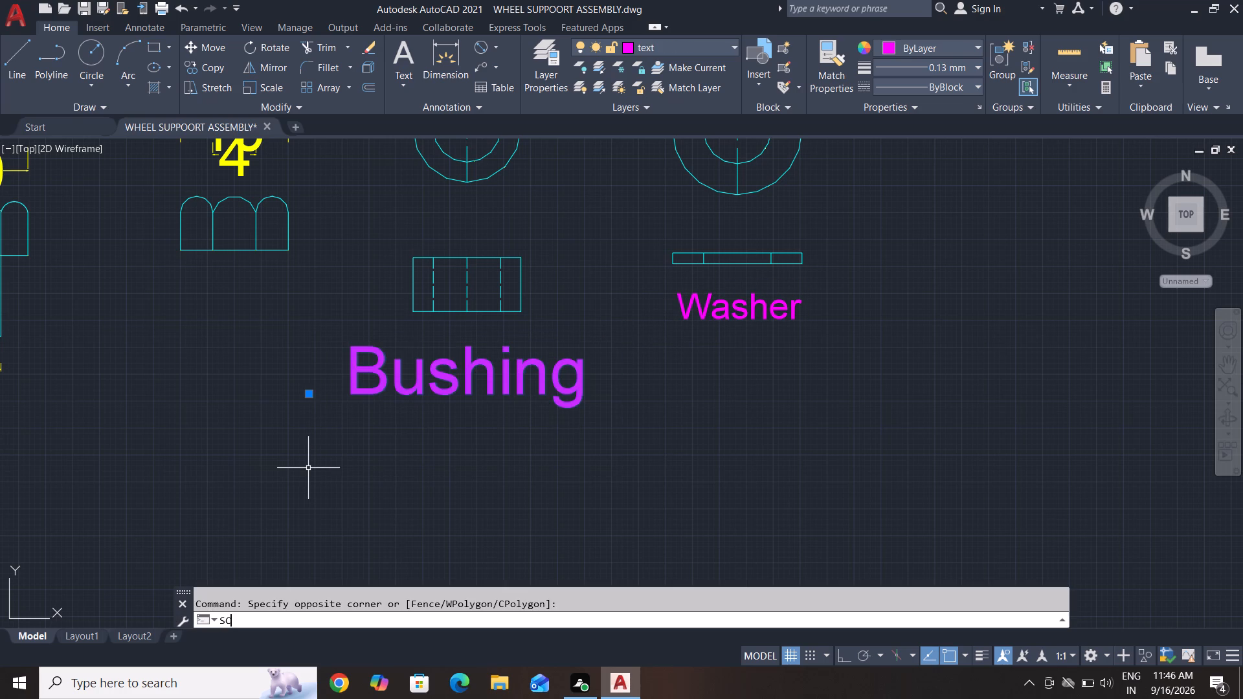
key(Return)
click(354, 395)
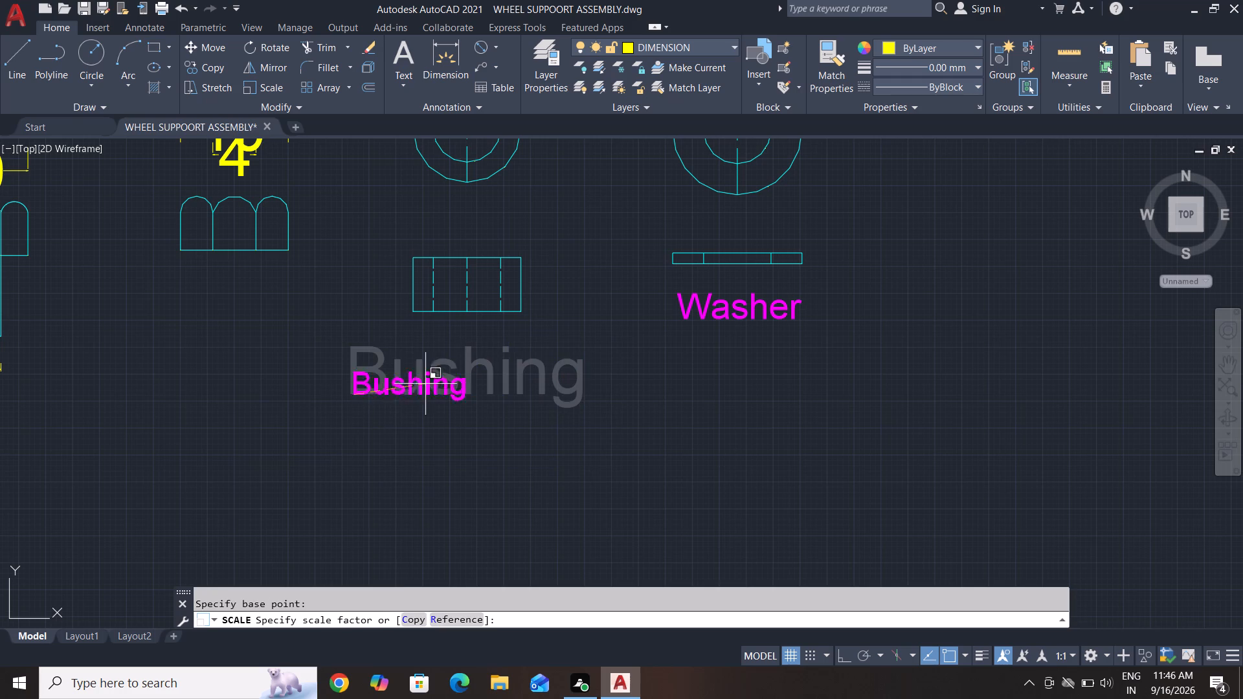
click(462, 375)
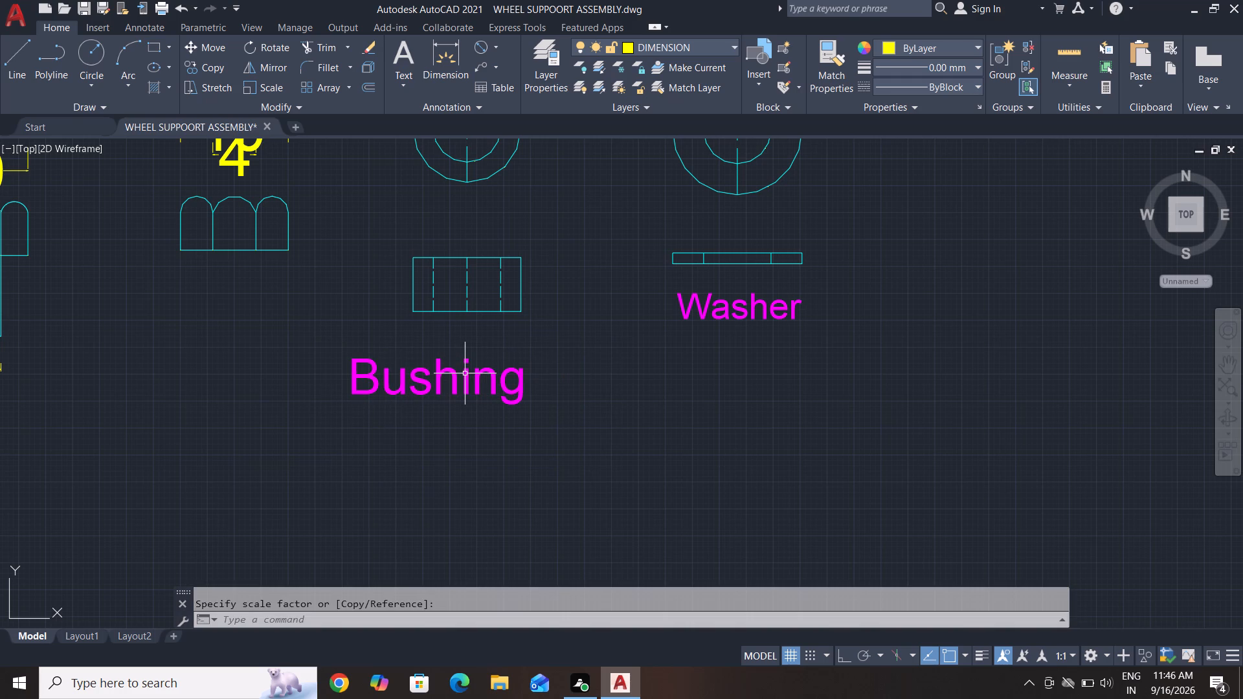
Move the reduced "Bushing" caption up so it sits centred just below the bushing's side view.
drag(537, 351, 538, 359)
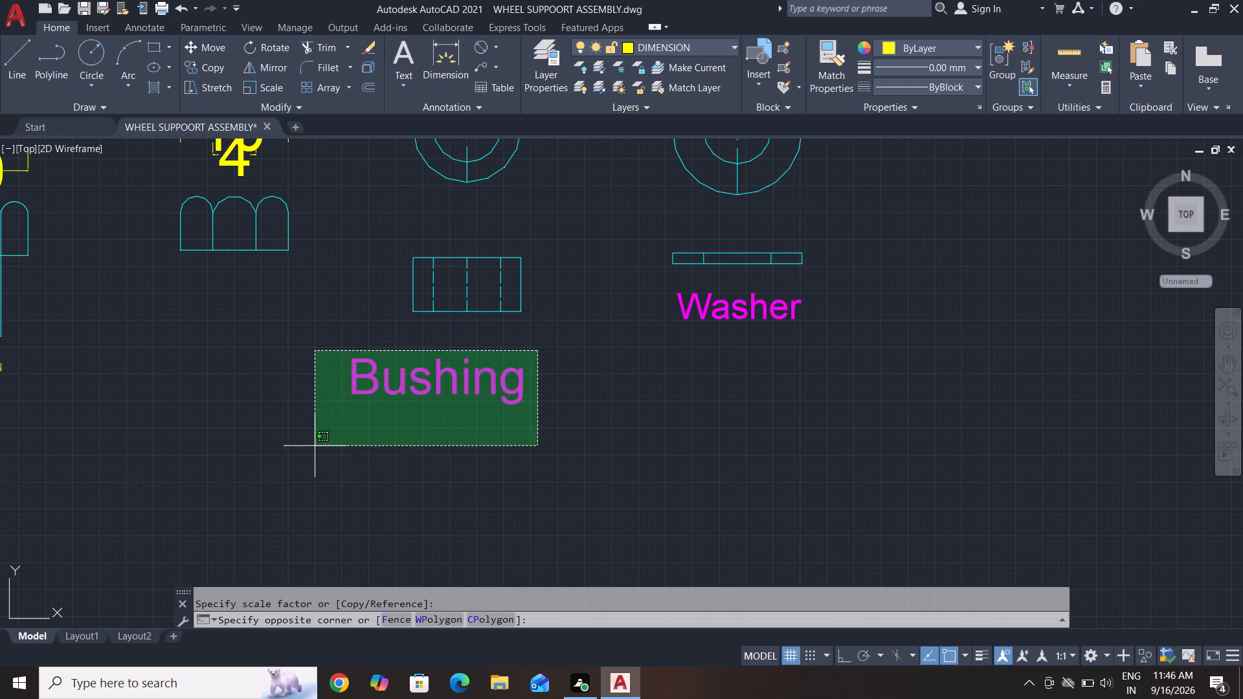
click(298, 448)
key(m)
key(Return)
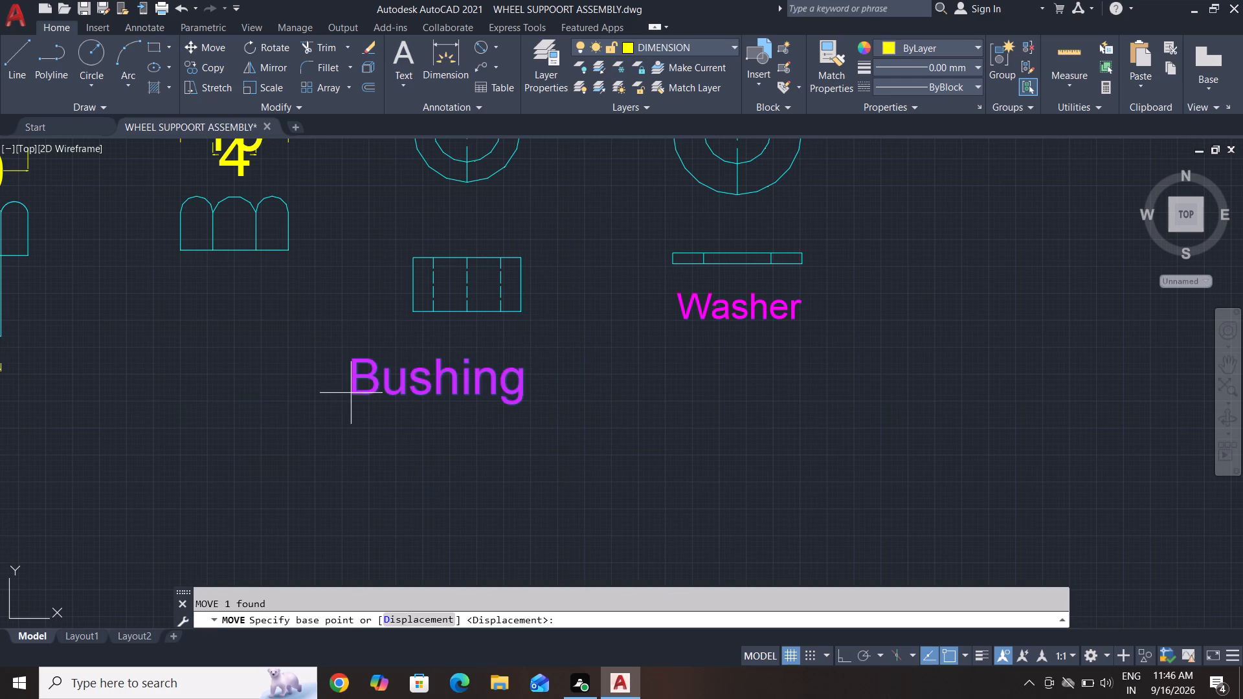
click(352, 392)
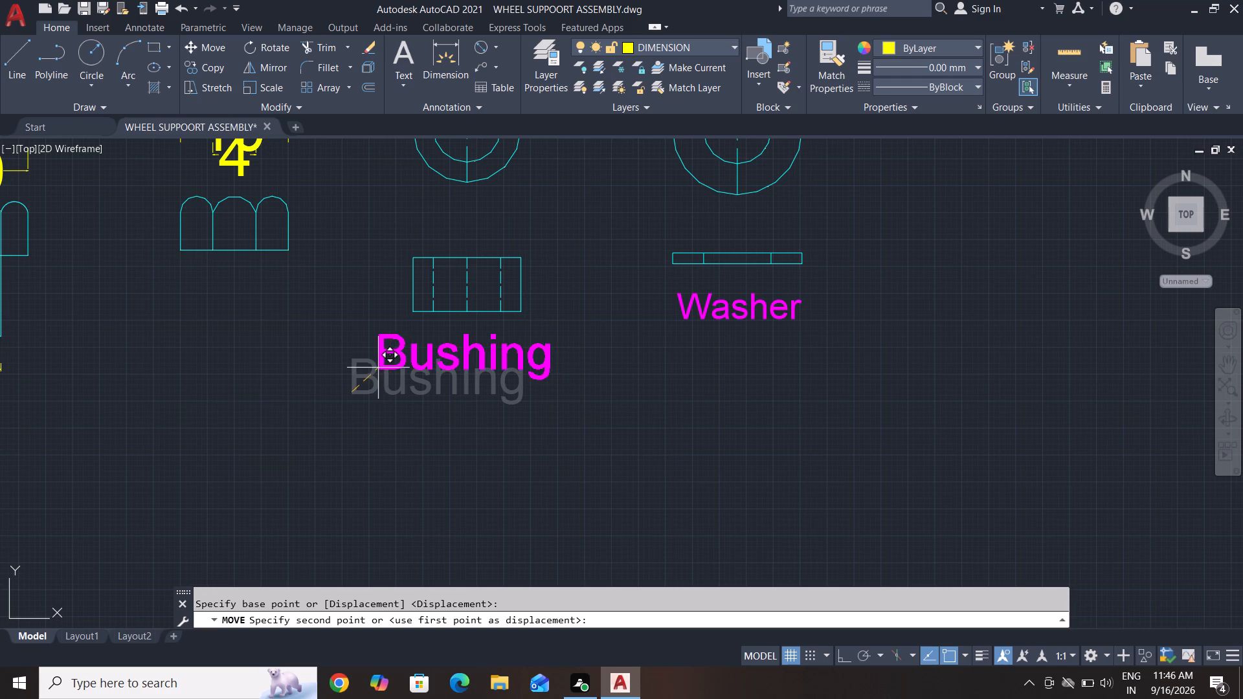
click(378, 368)
Delete the overall-width dimension that overlaps the 4 dimension above the nut's side view.
scroll(630, 390, down, 1)
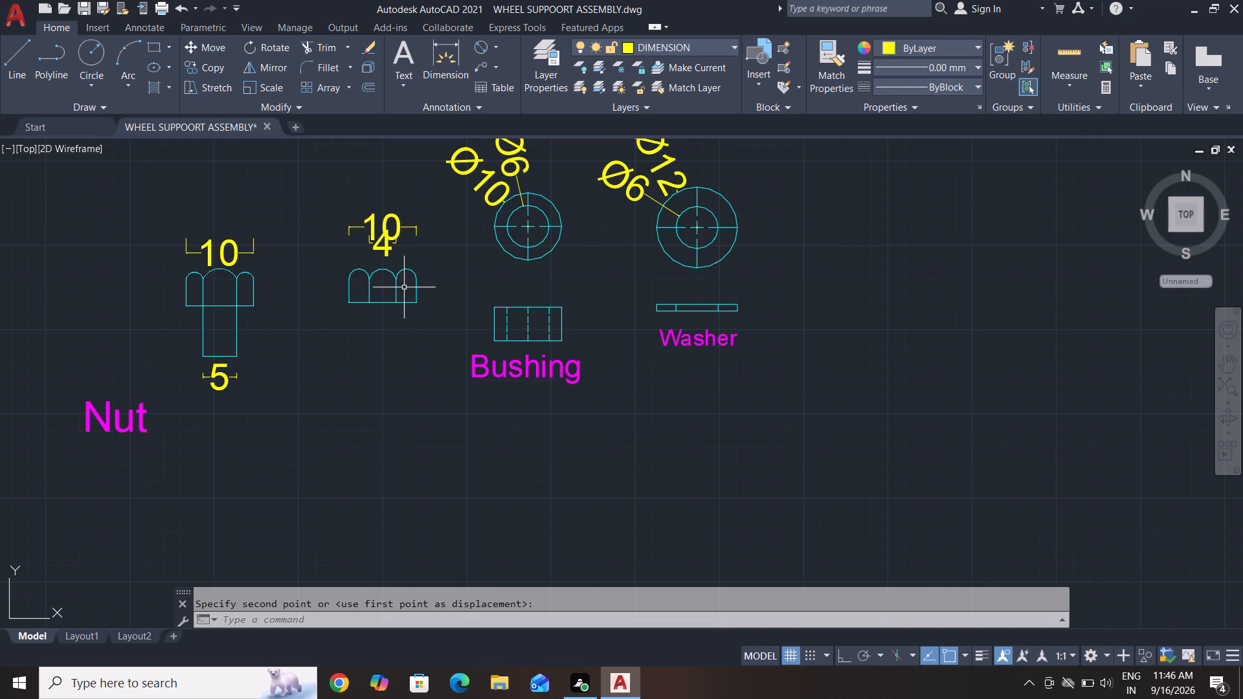
middle_drag(416, 292, 522, 360)
key(Escape)
key(Escape)
scroll(507, 300, up, 2)
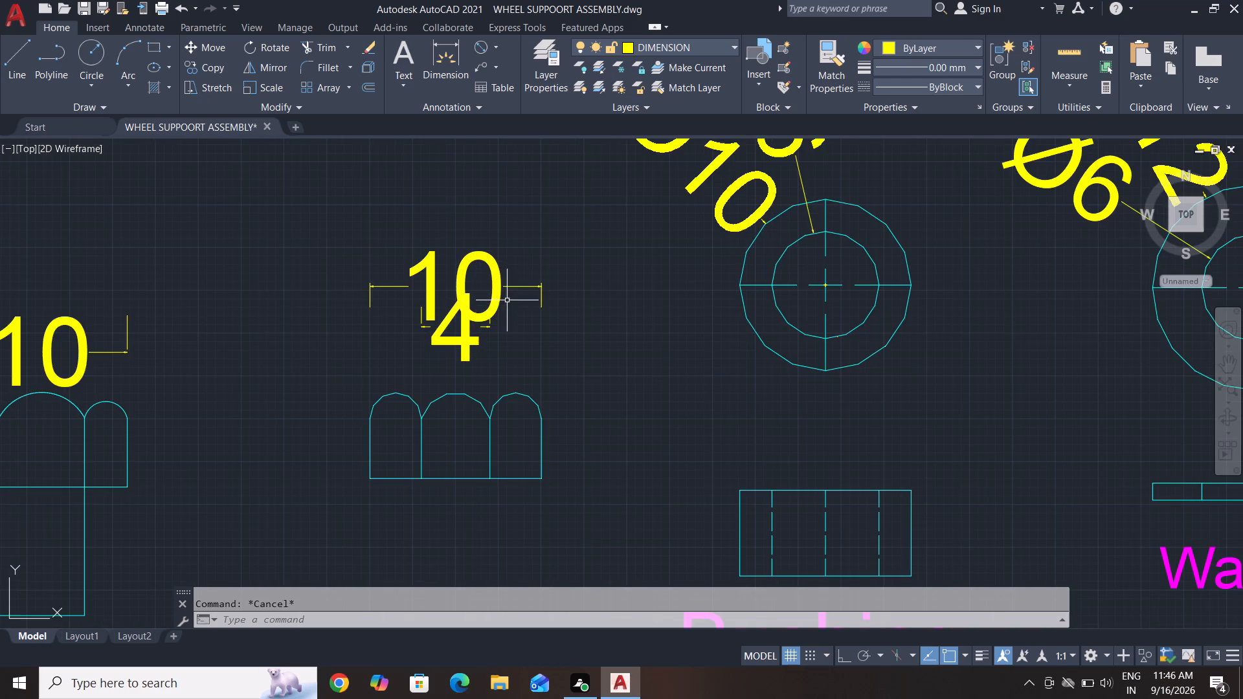
key(Escape)
key(Escape)
click(493, 274)
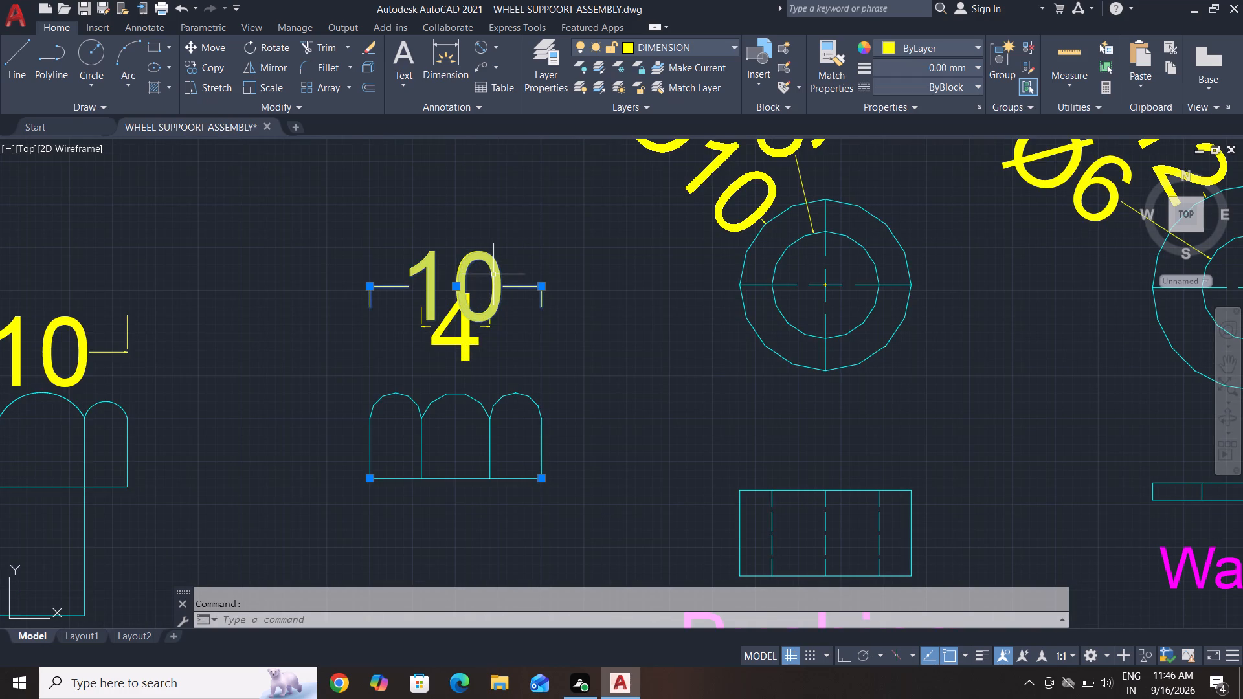
key(Delete)
key(Escape)
key(Escape)
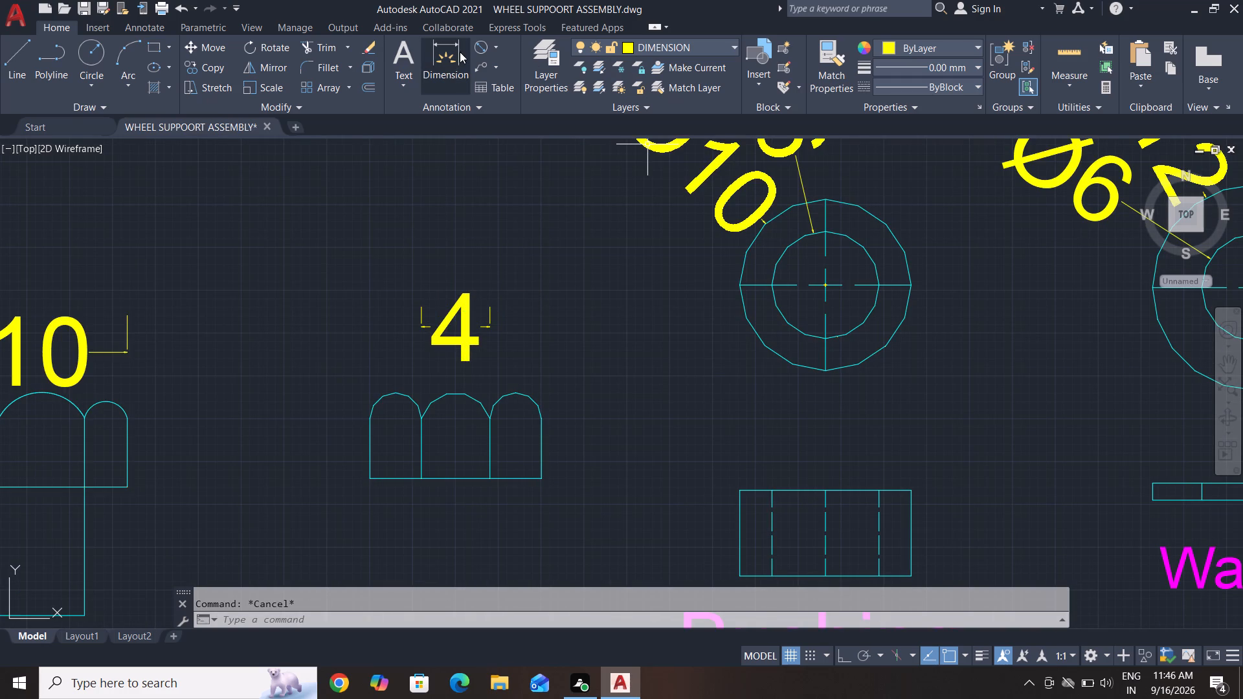
Add a linear dimension for the nut's overall width, placed clear above the 4 dimension.
click(494, 52)
click(526, 85)
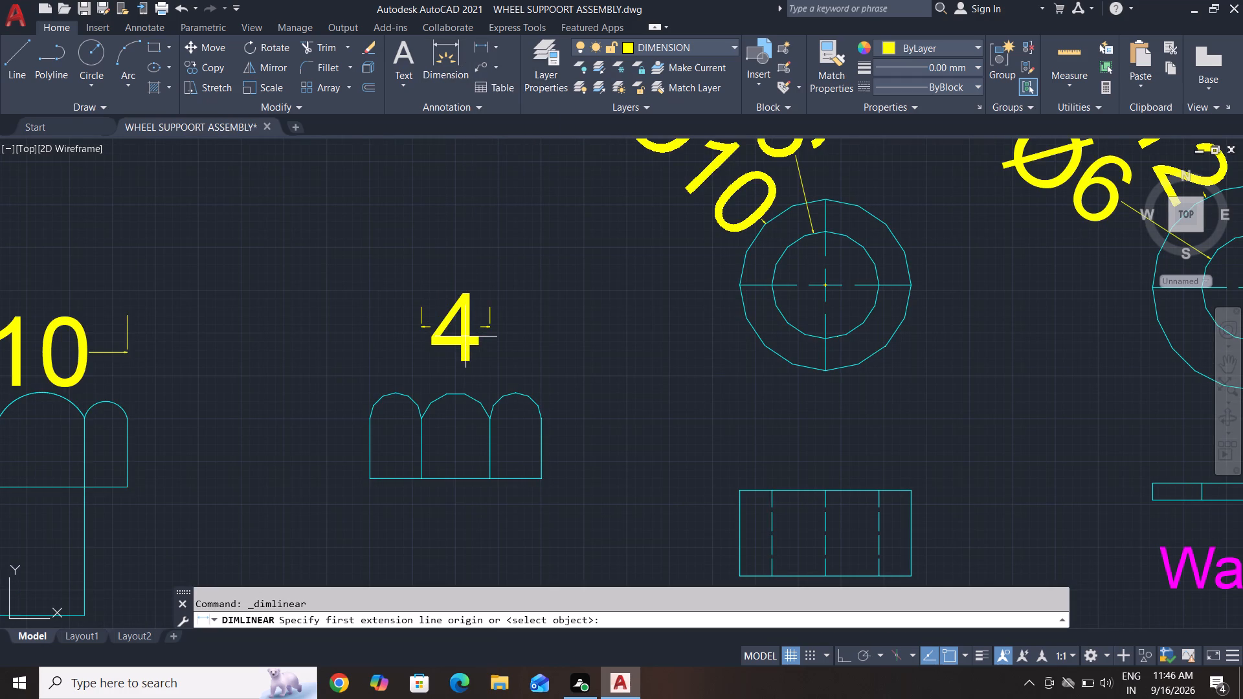
click(475, 44)
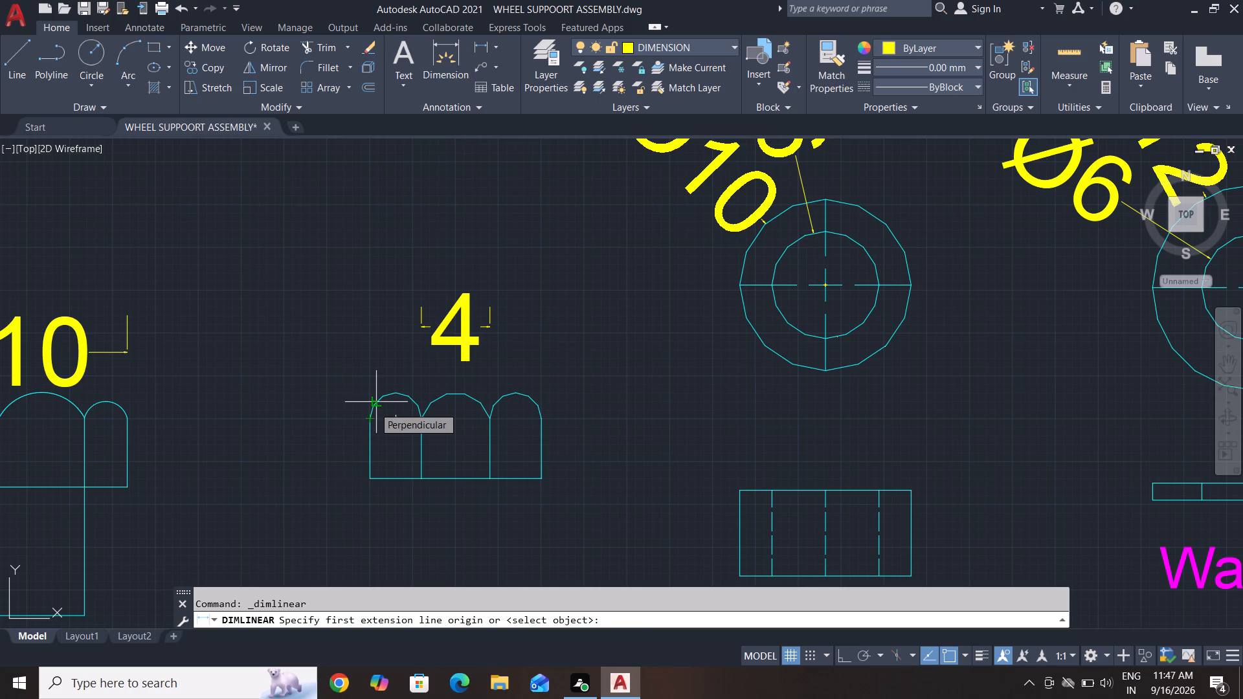
click(368, 421)
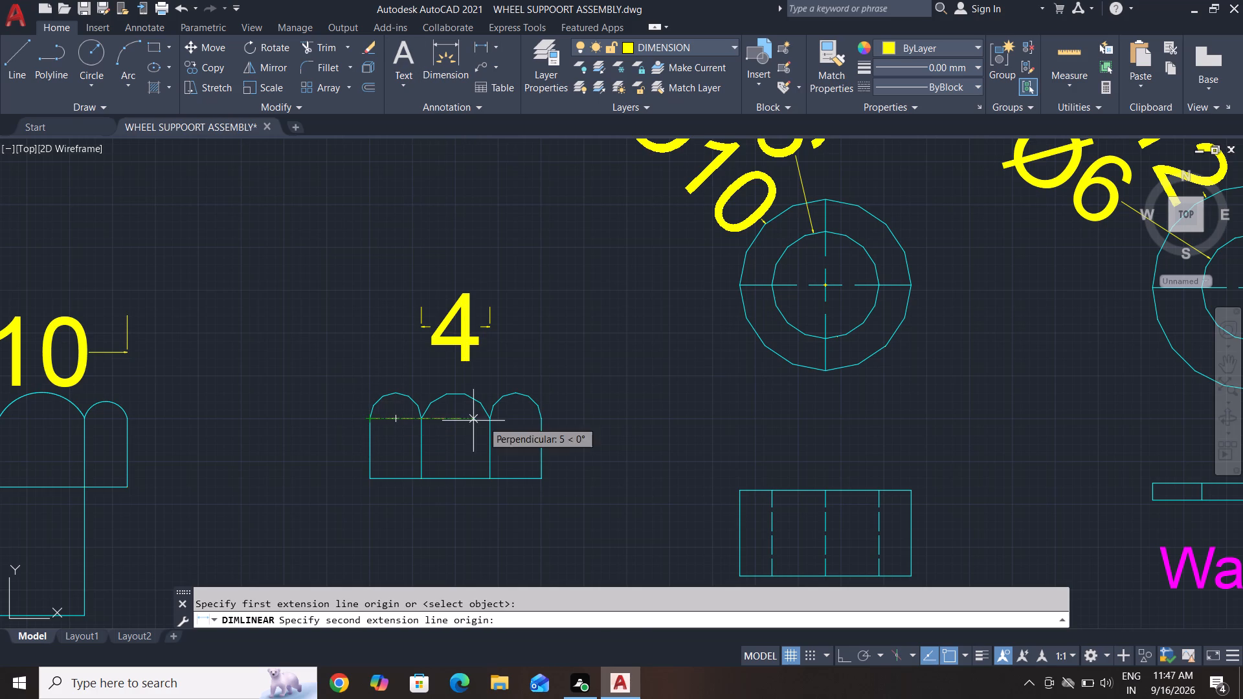
click(543, 418)
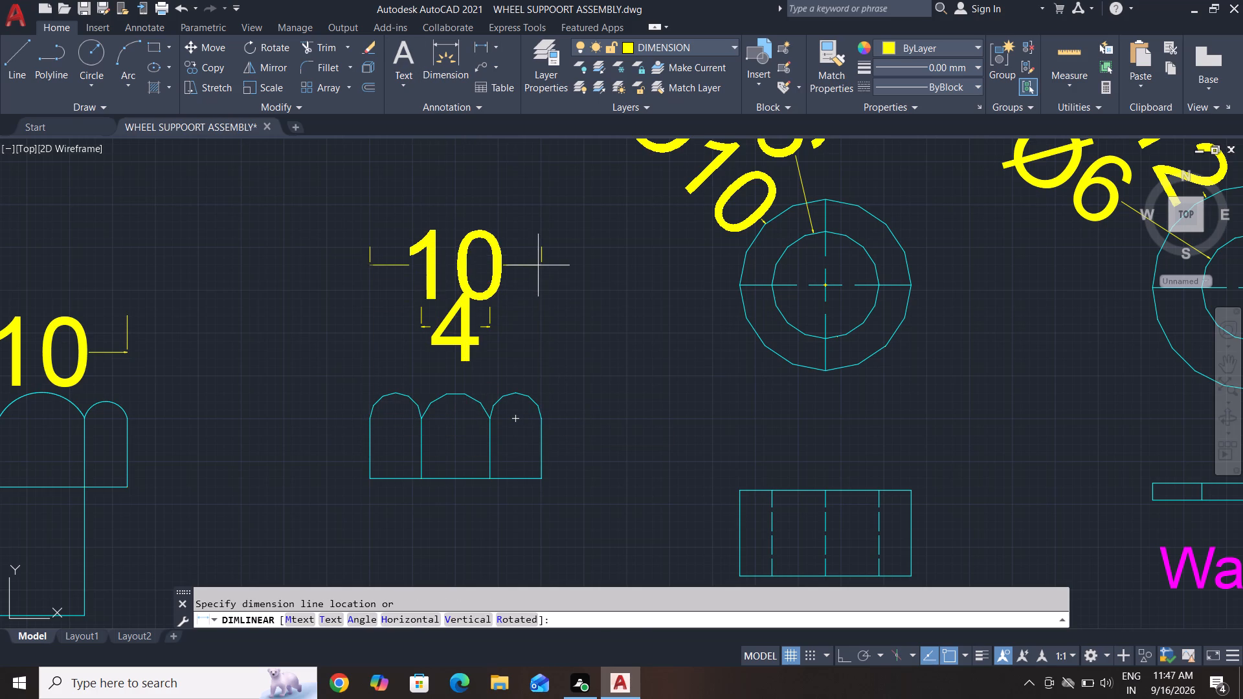
click(539, 234)
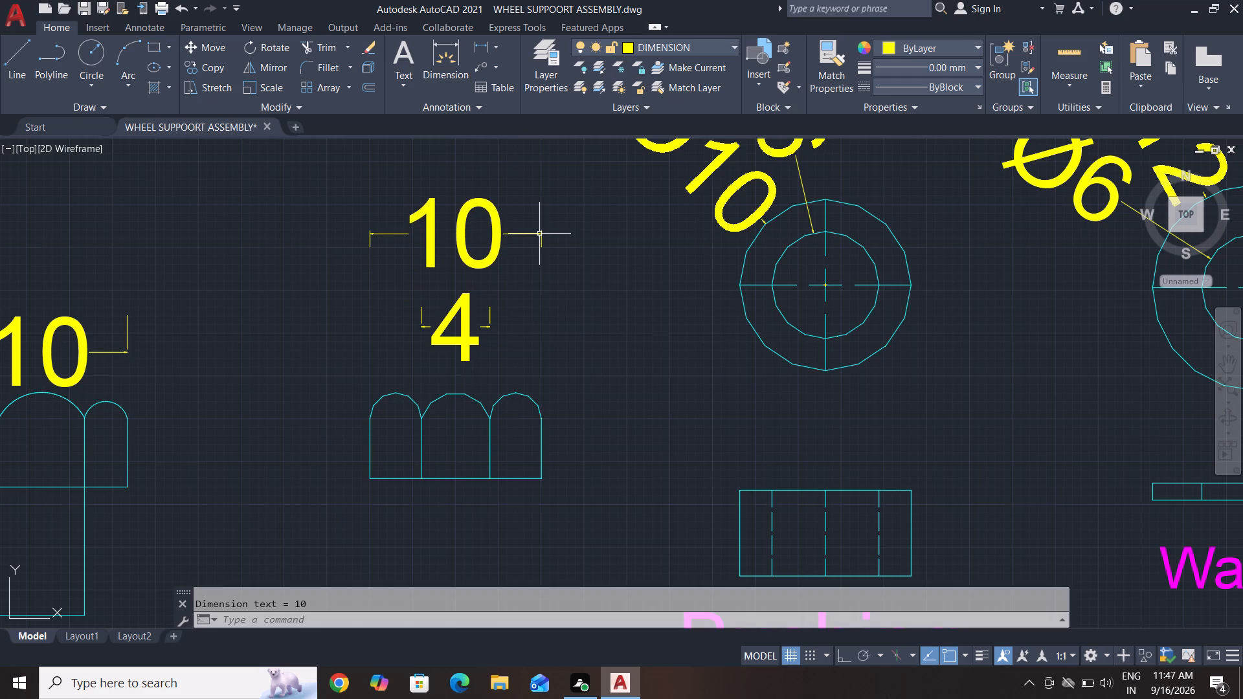
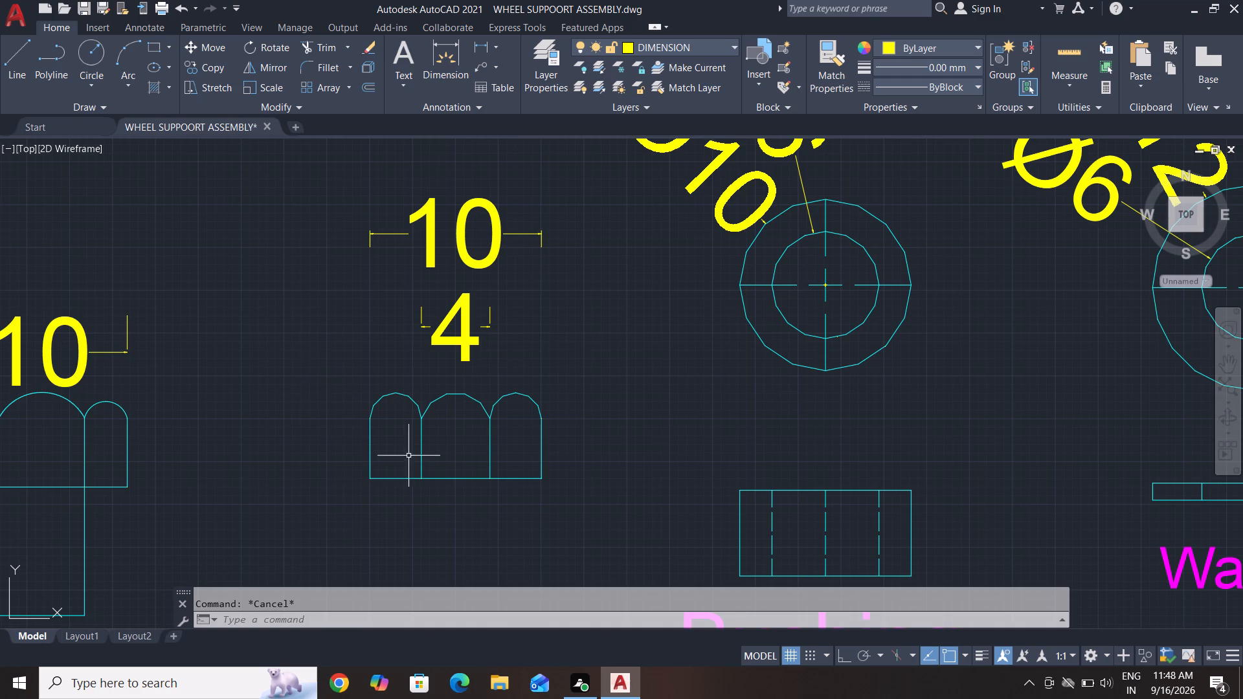
Copy the "Bushing" caption to just below the nut's side view.
scroll(543, 423, down, 2)
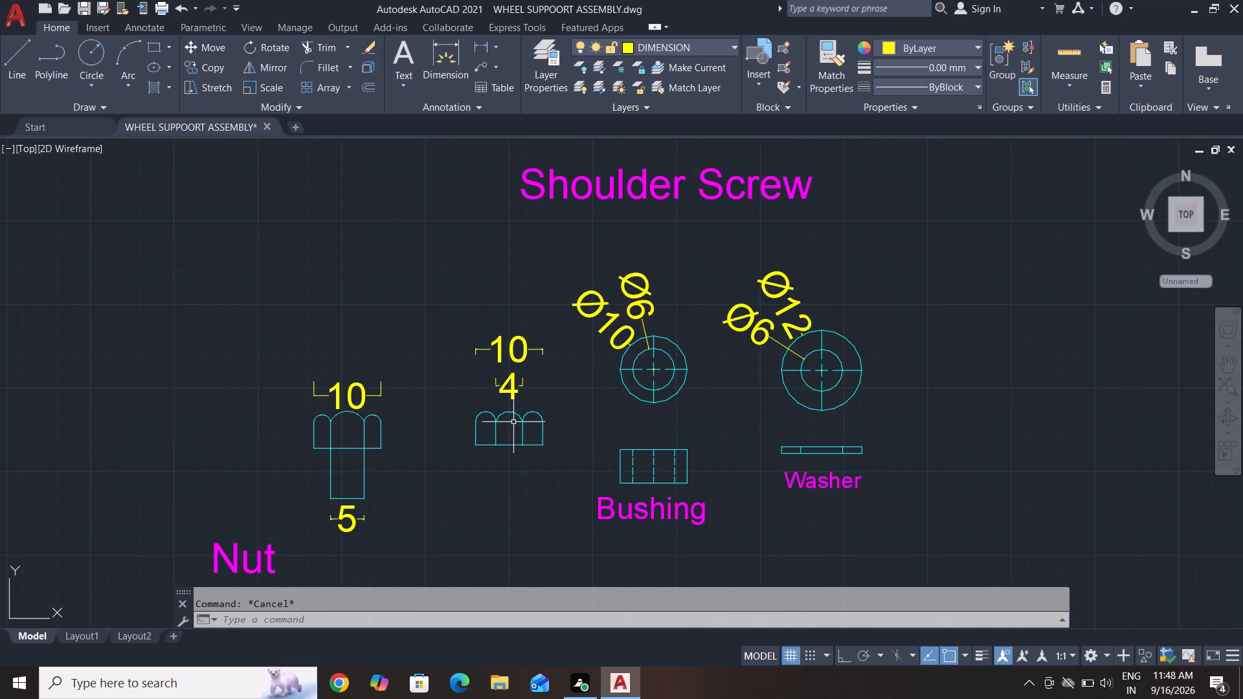
middle_drag(513, 412, 511, 370)
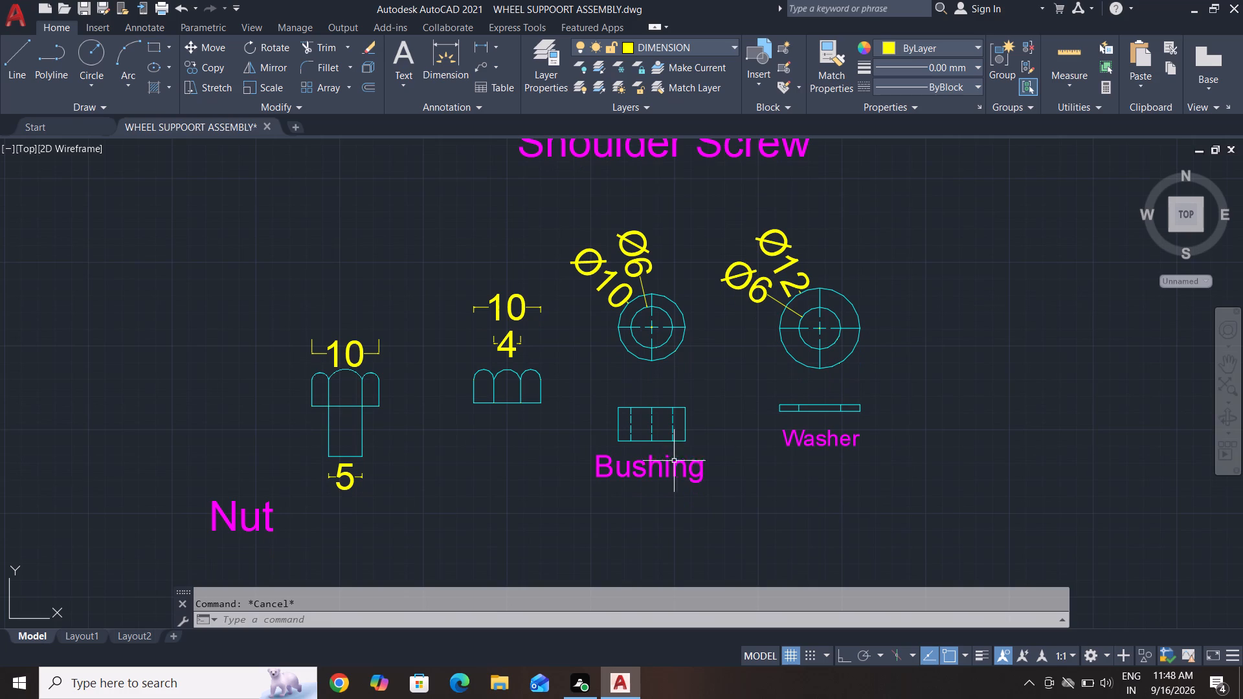
click(660, 469)
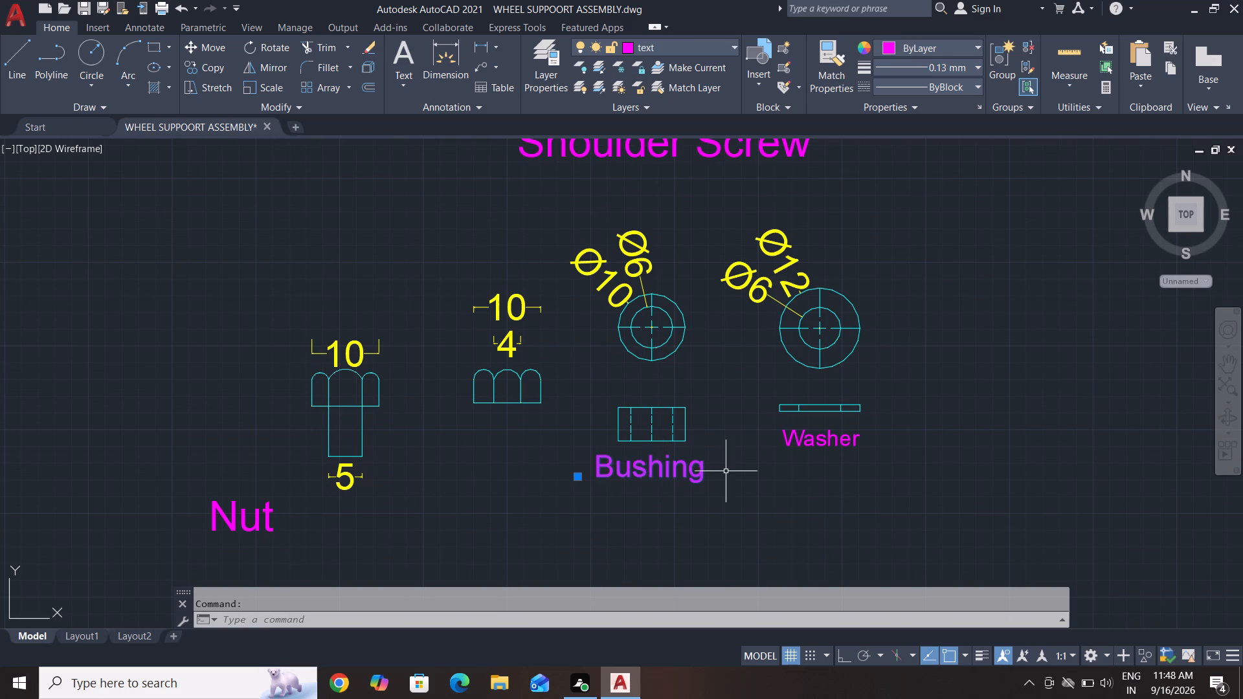
key(c)
key(o)
key(Return)
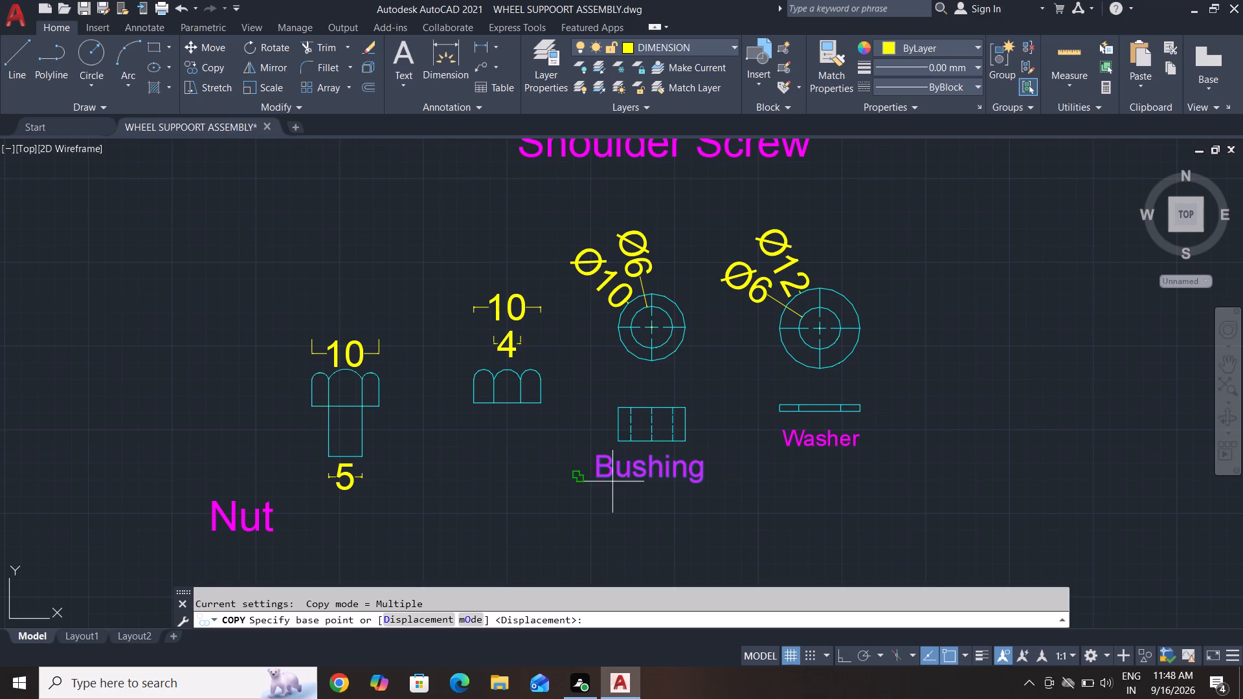
click(597, 477)
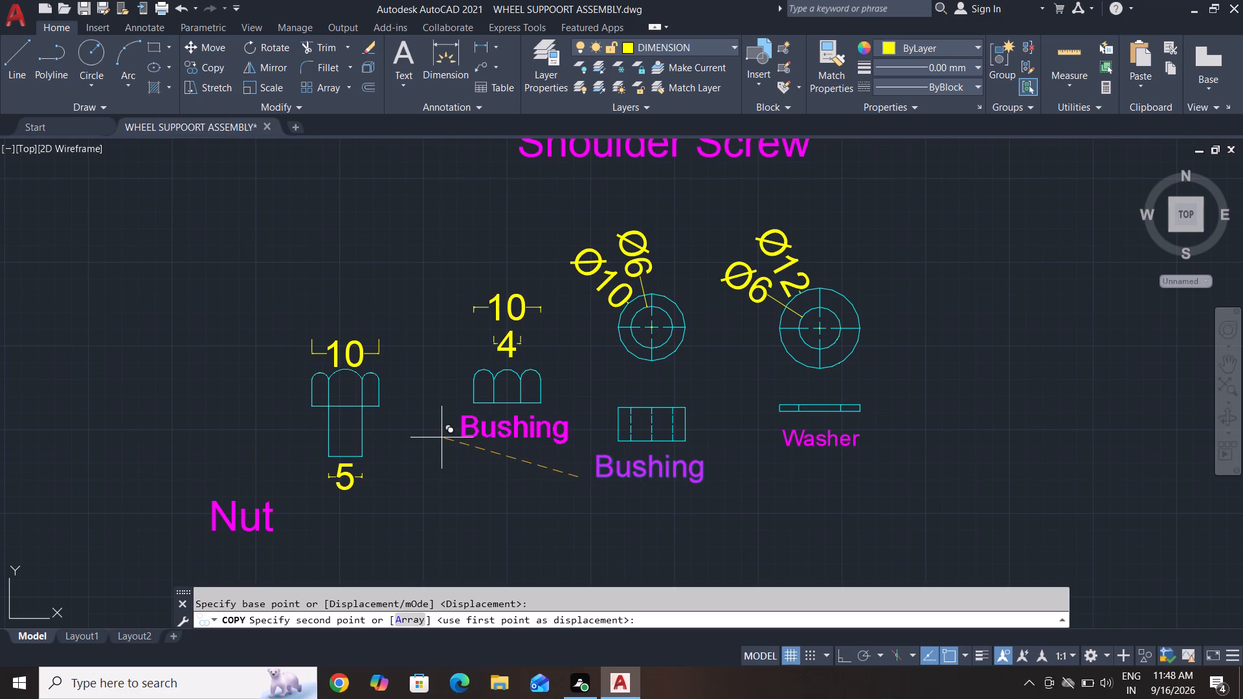
click(438, 436)
key(Escape)
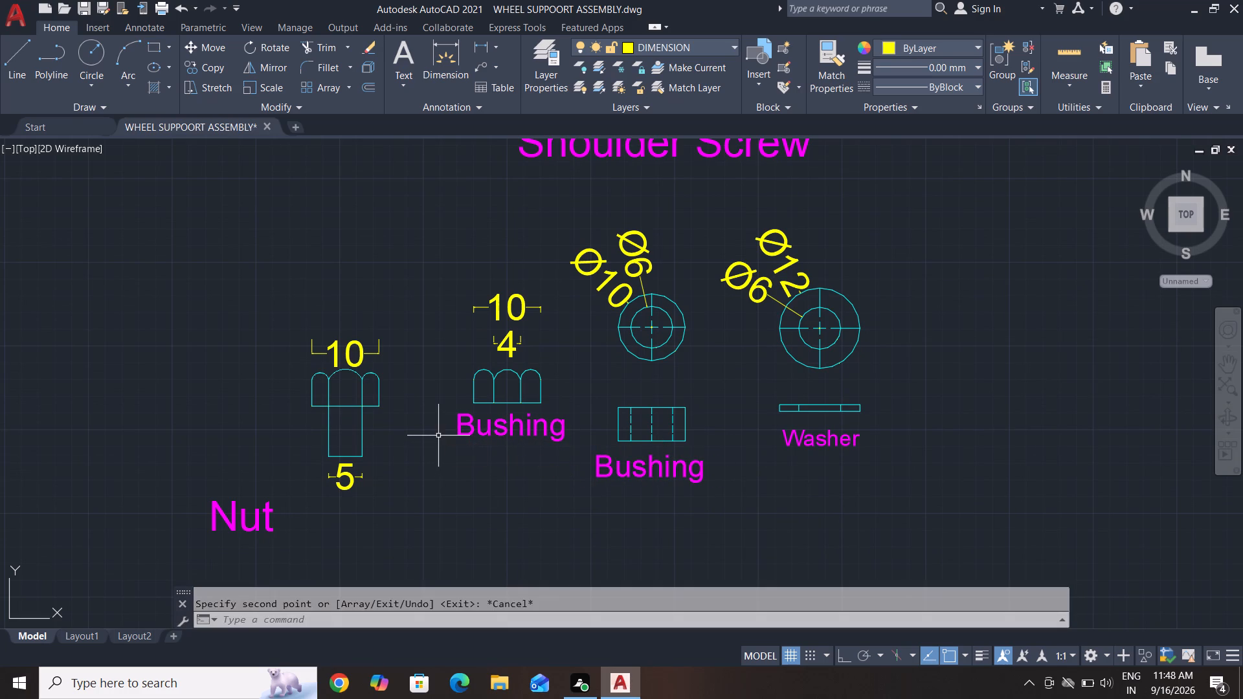
key(Escape)
Change the text of the copied caption below the nut's side view to "Nut".
double_click(553, 430)
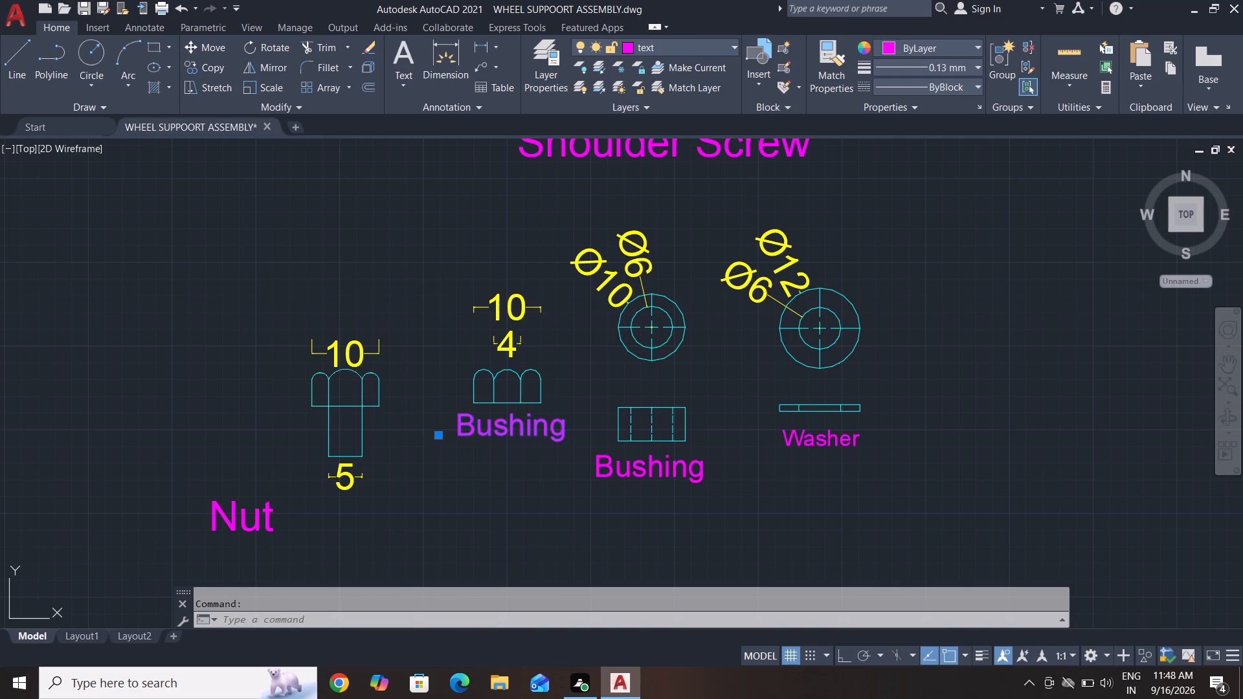
click(568, 434)
key(BackSpace)
key(BackSpace)
key(BackSpace)
key(BackSpace)
key(BackSpace)
key(BackSpace)
key(BackSpace)
key(BackSpace)
key(BackSpace)
key(BackSpace)
key(BackSpace)
key(BackSpace)
key(BackSpace)
key(BackSpace)
key(BackSpace)
key(BackSpace)
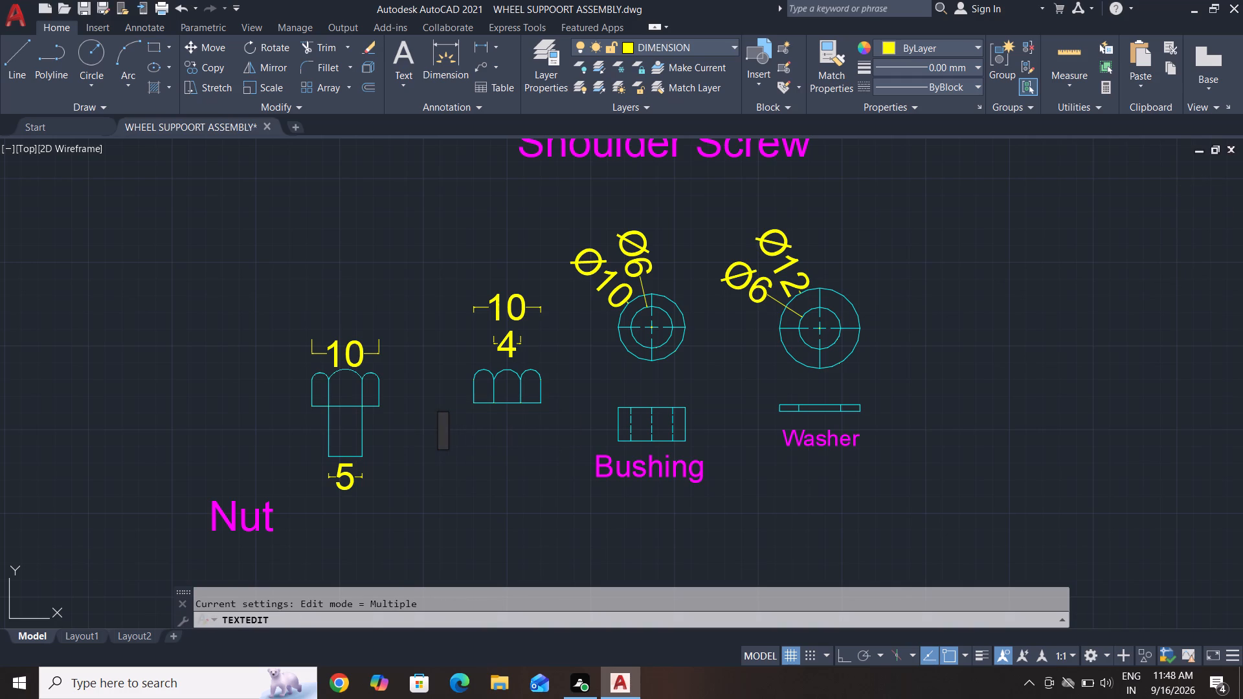
key(n)
key(BackSpace)
text(ut)
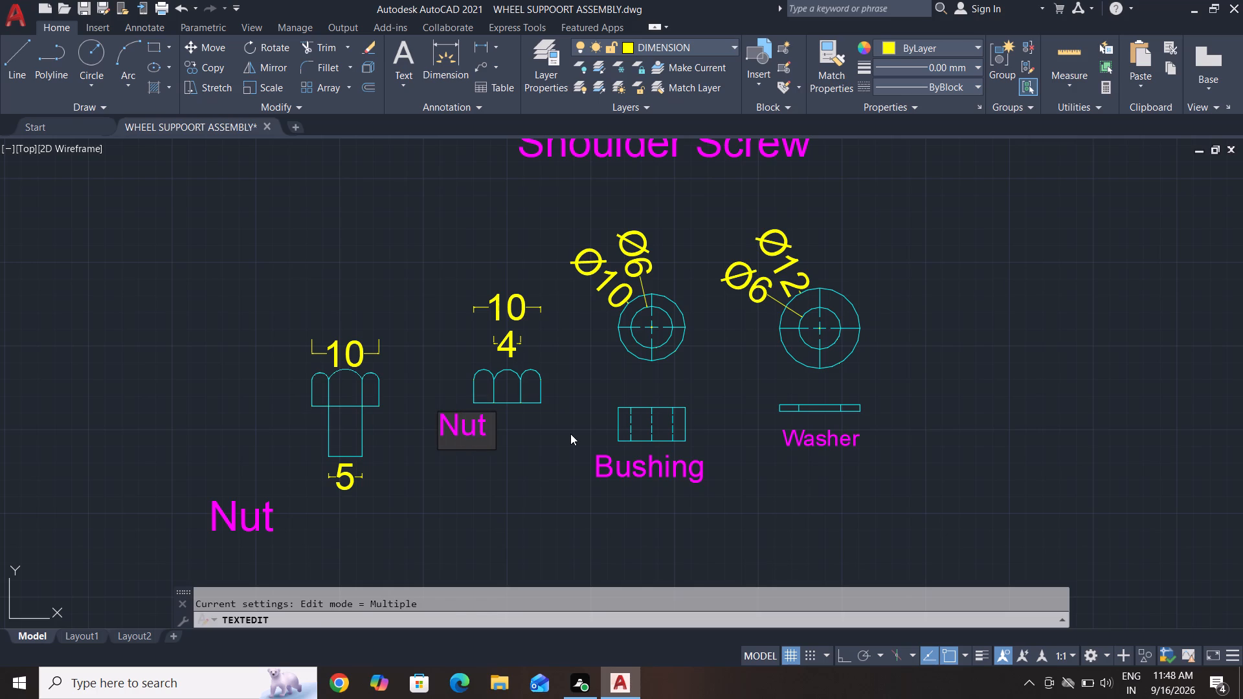
key(Return)
key(Escape)
key(Escape)
key(Escape)
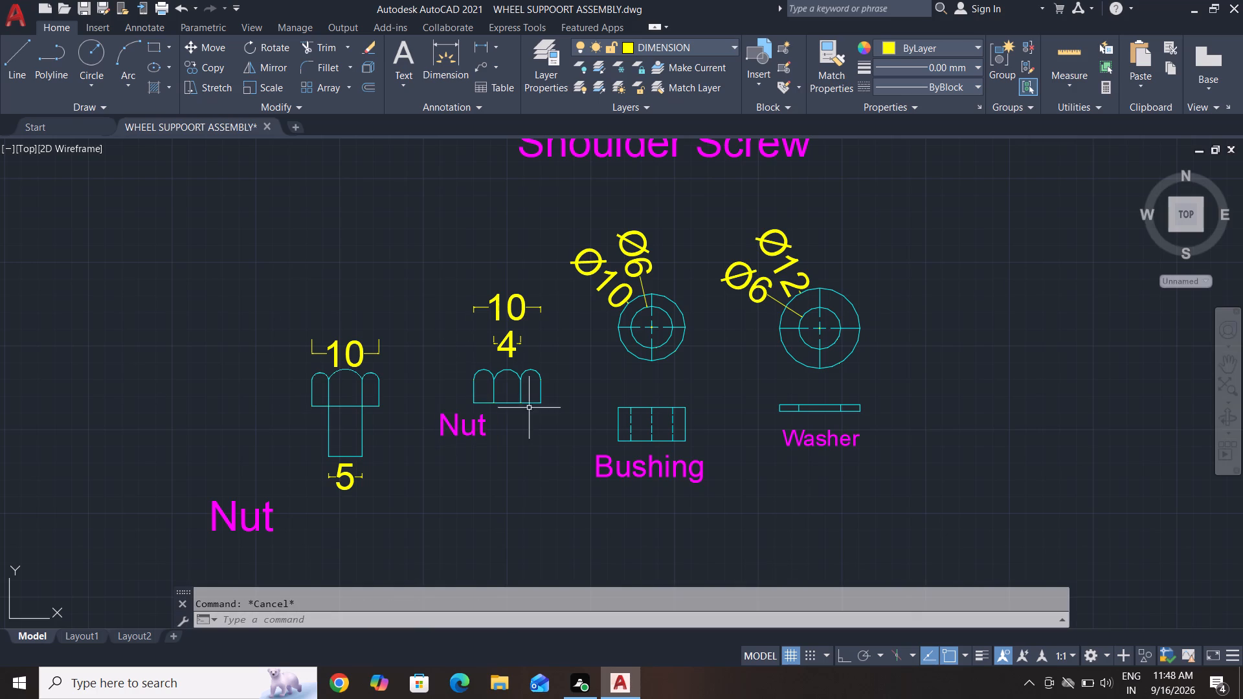
Move the new "Nut" caption sideways so it sits centred just below the nut's side view.
scroll(510, 415, up, 2)
click(493, 410)
click(310, 512)
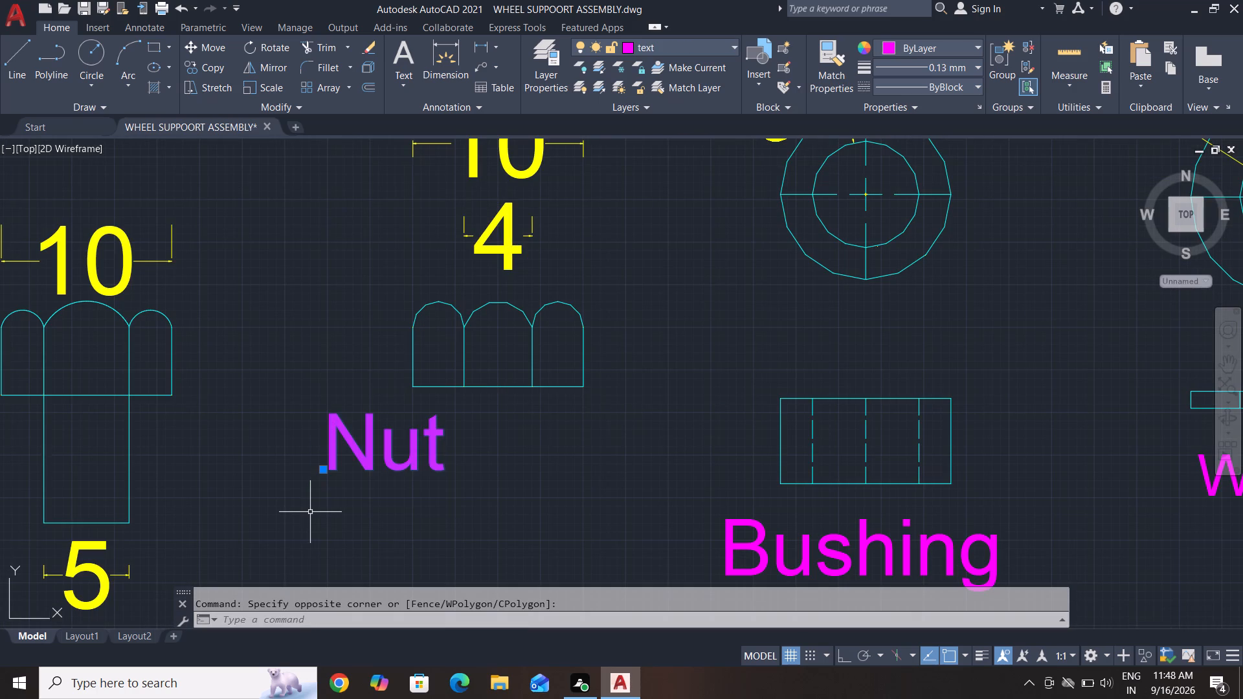
key(m)
key(Return)
click(325, 472)
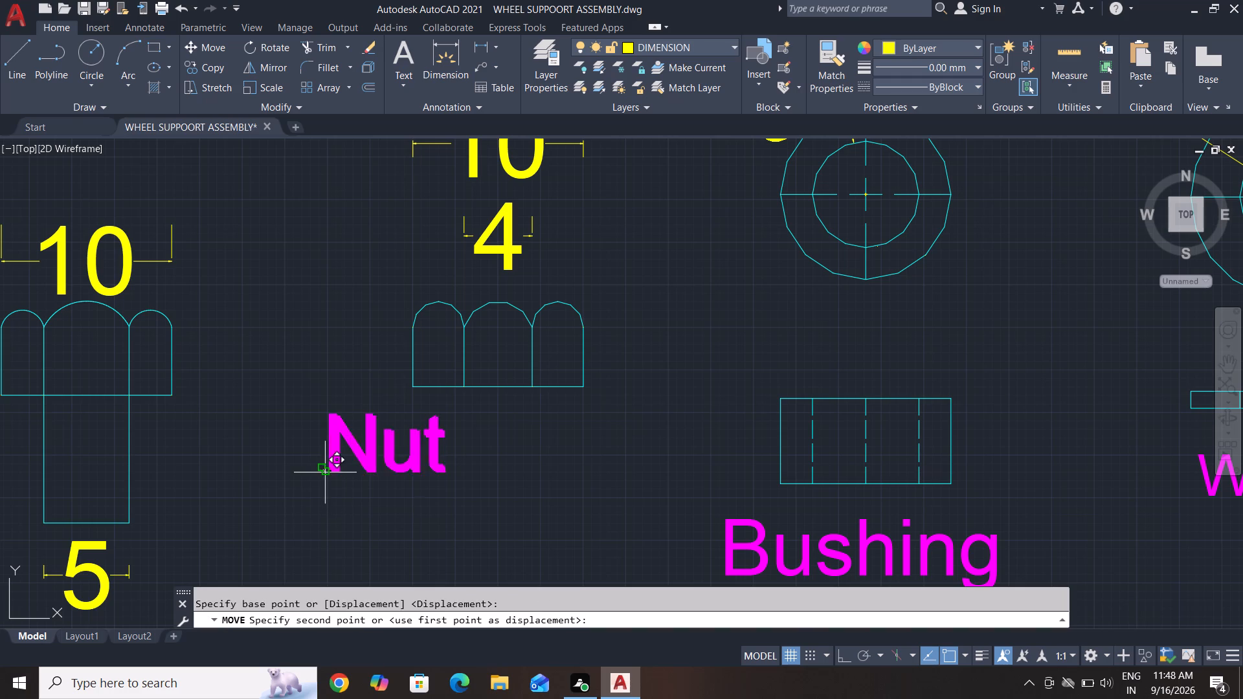
click(432, 462)
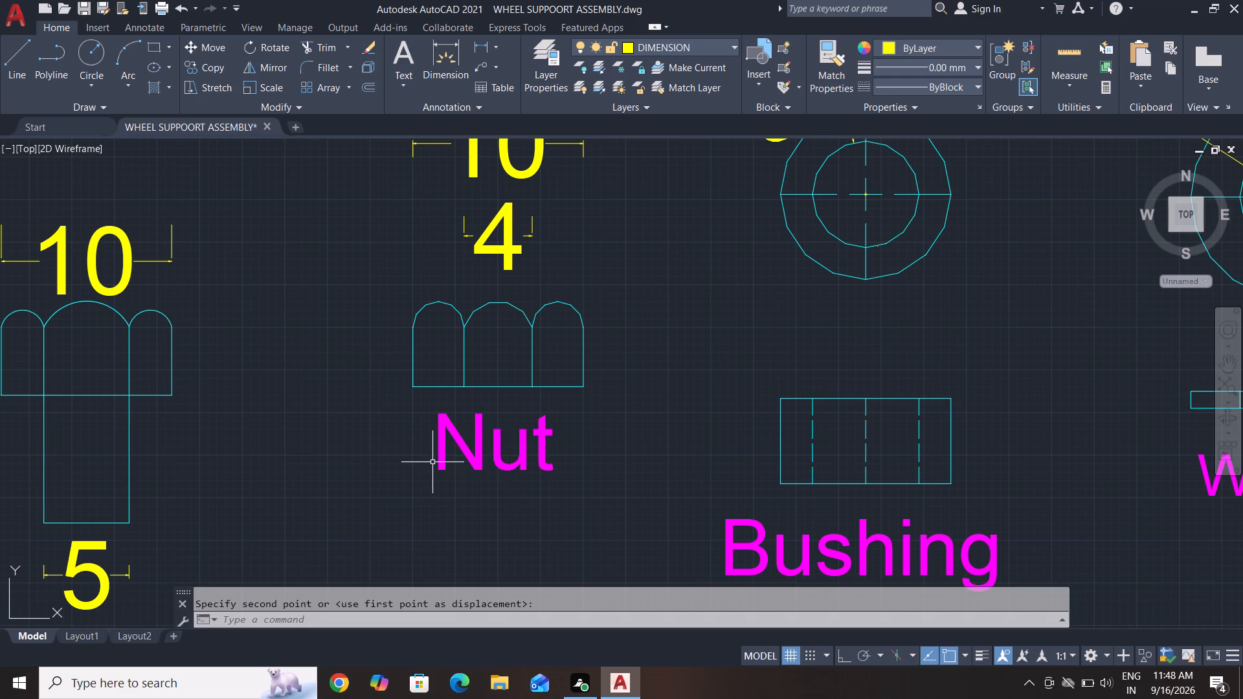
key(Escape)
key(Escape)
key(Escape)
Make BASE the current layer.
scroll(432, 462, down, 1)
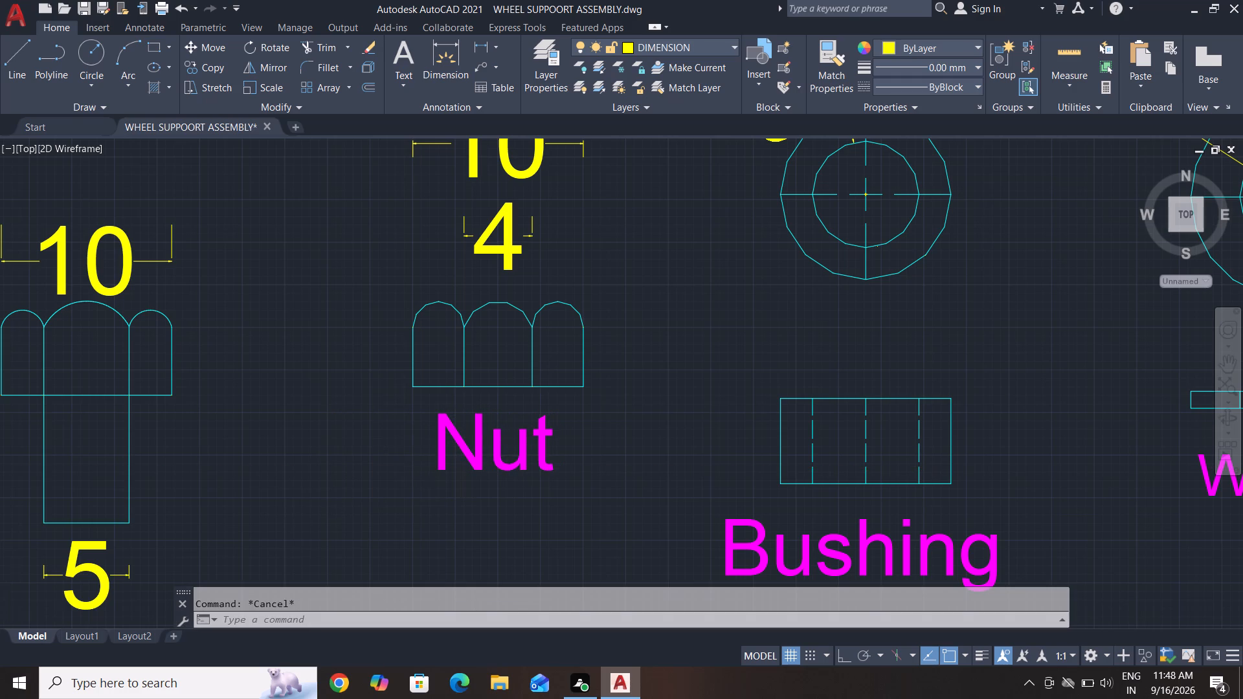
scroll(432, 462, down, 3)
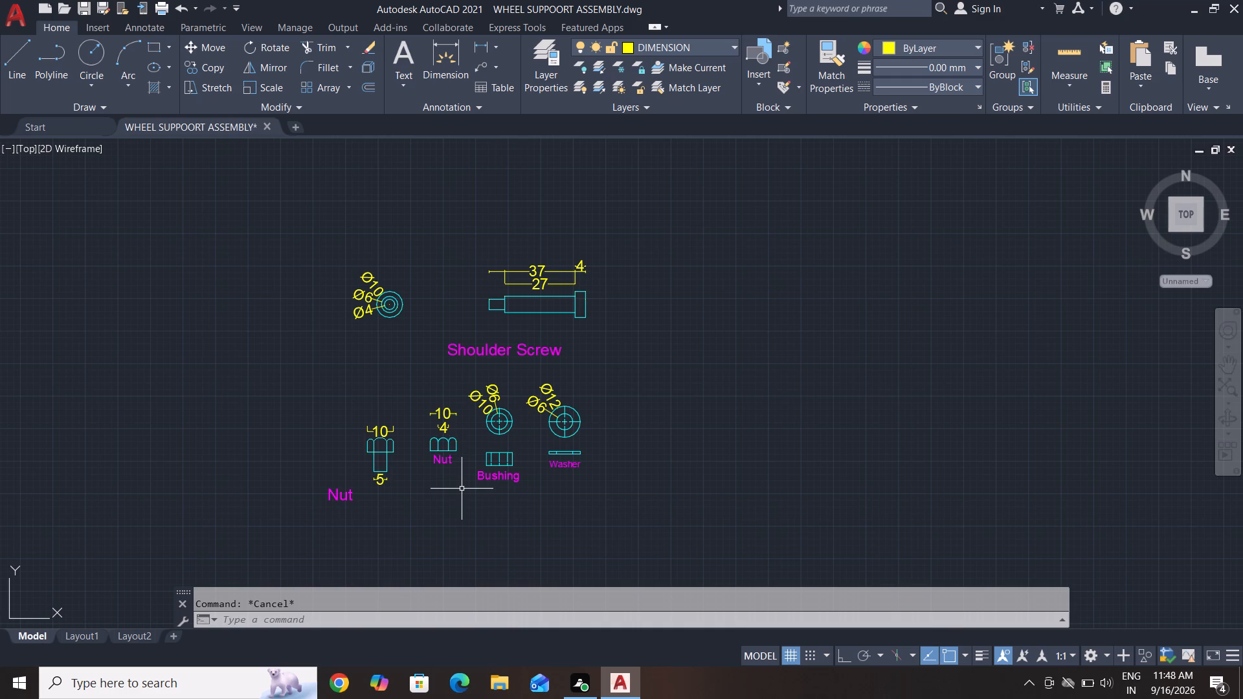
middle_drag(440, 485, 504, 456)
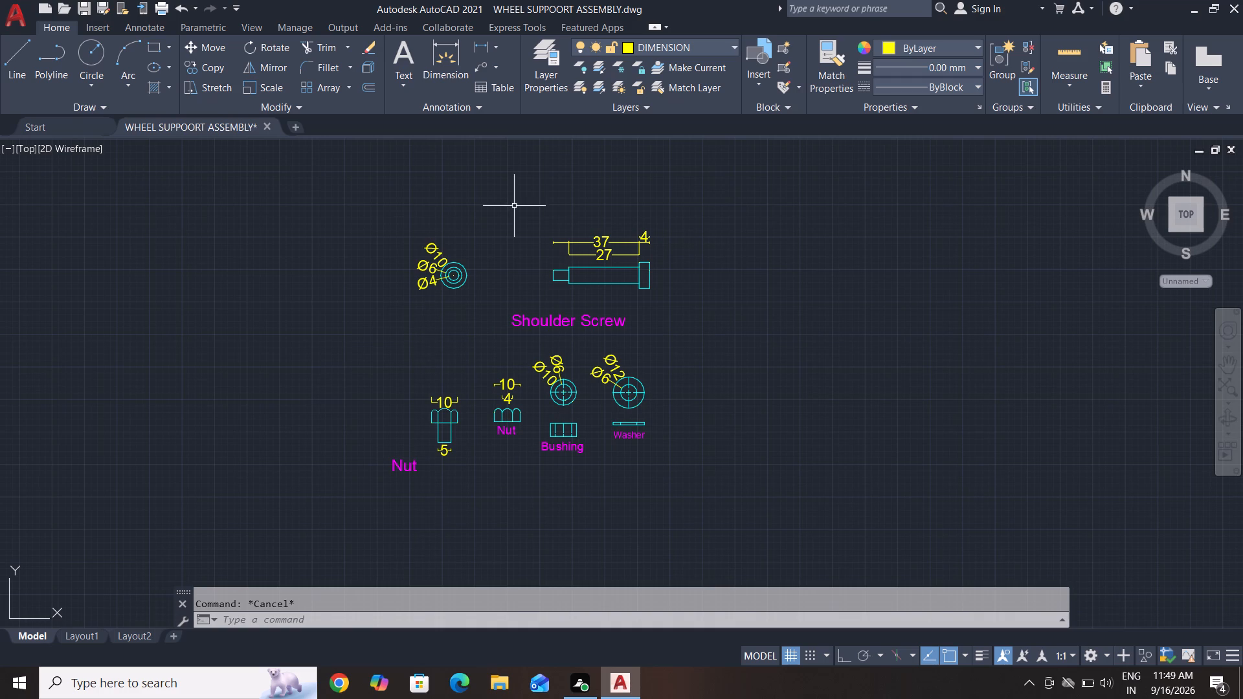
key(Escape)
key(Escape)
click(732, 49)
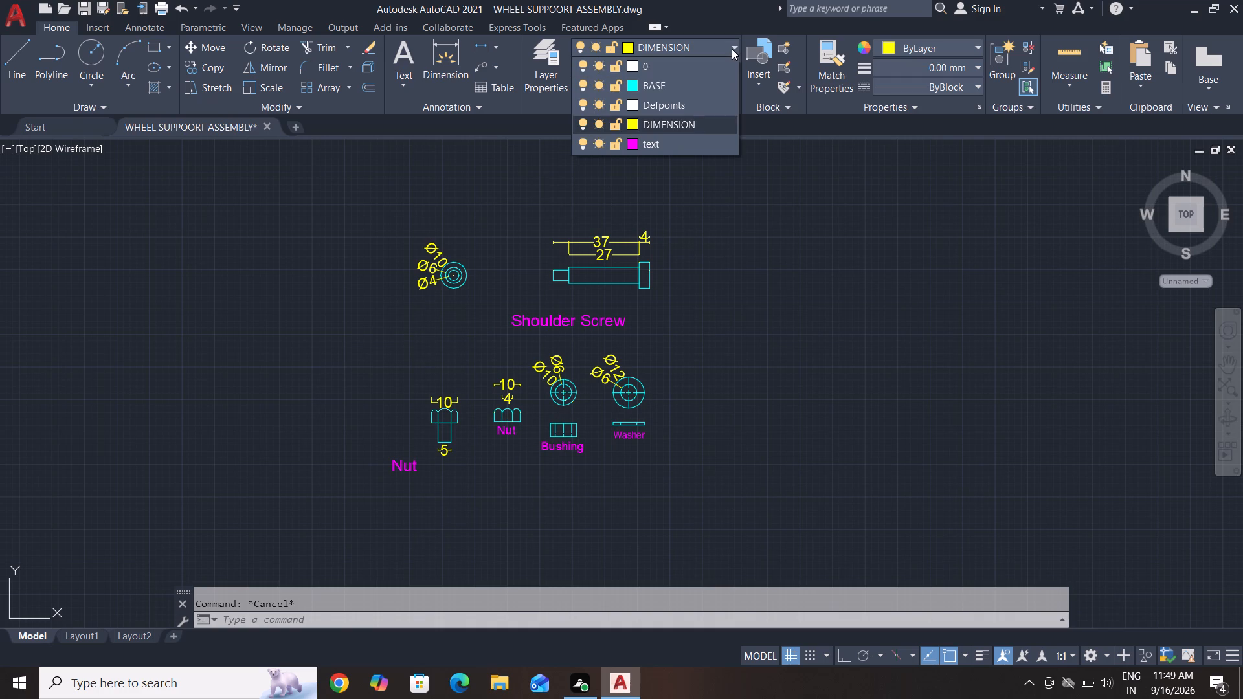
click(712, 90)
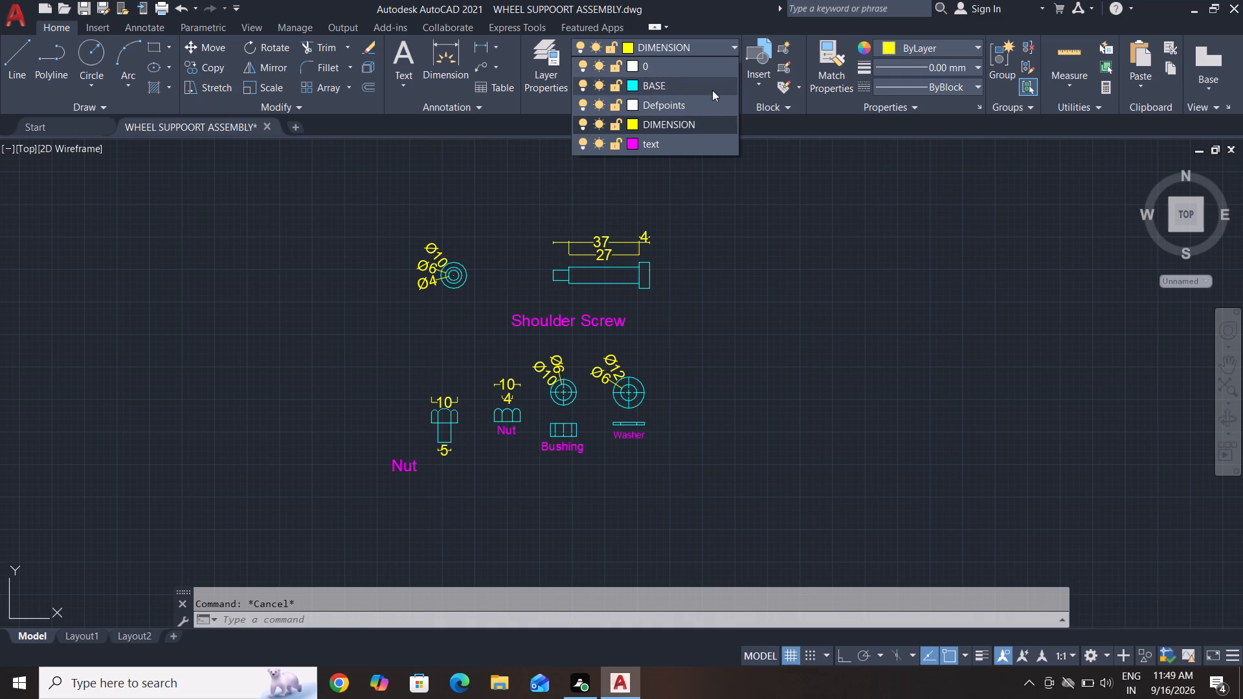
key(Escape)
key(Escape)
key(Escape)
key(Escape)
key(Escape)
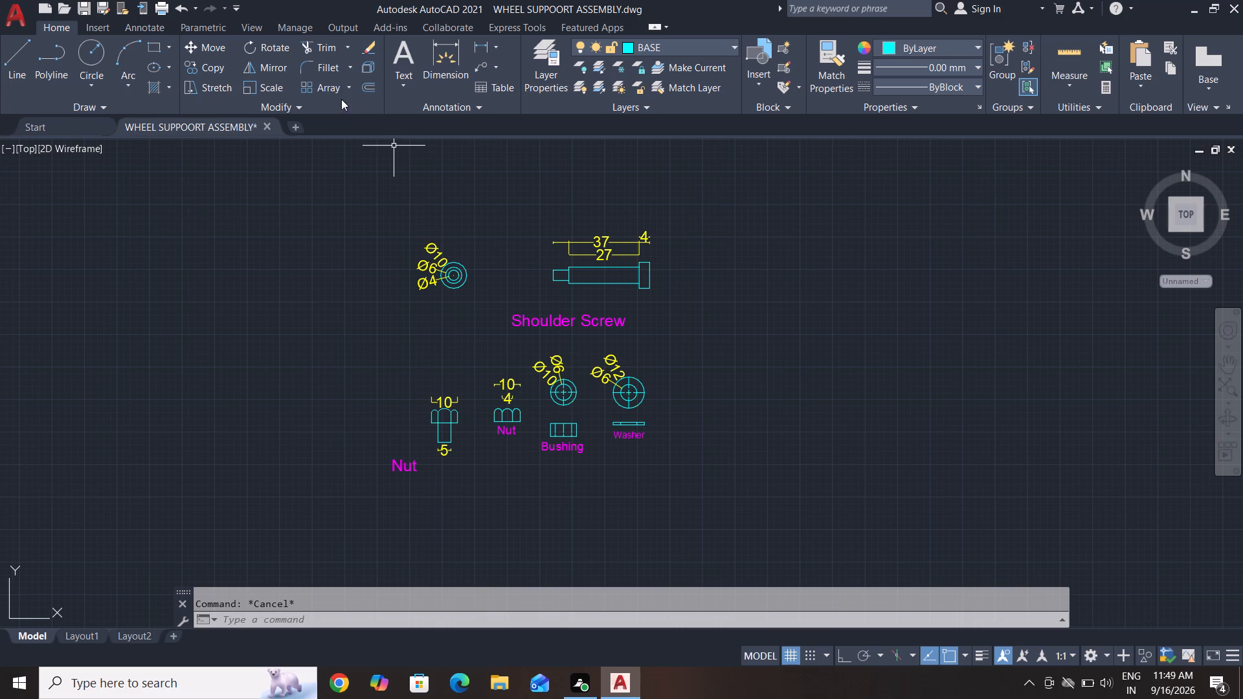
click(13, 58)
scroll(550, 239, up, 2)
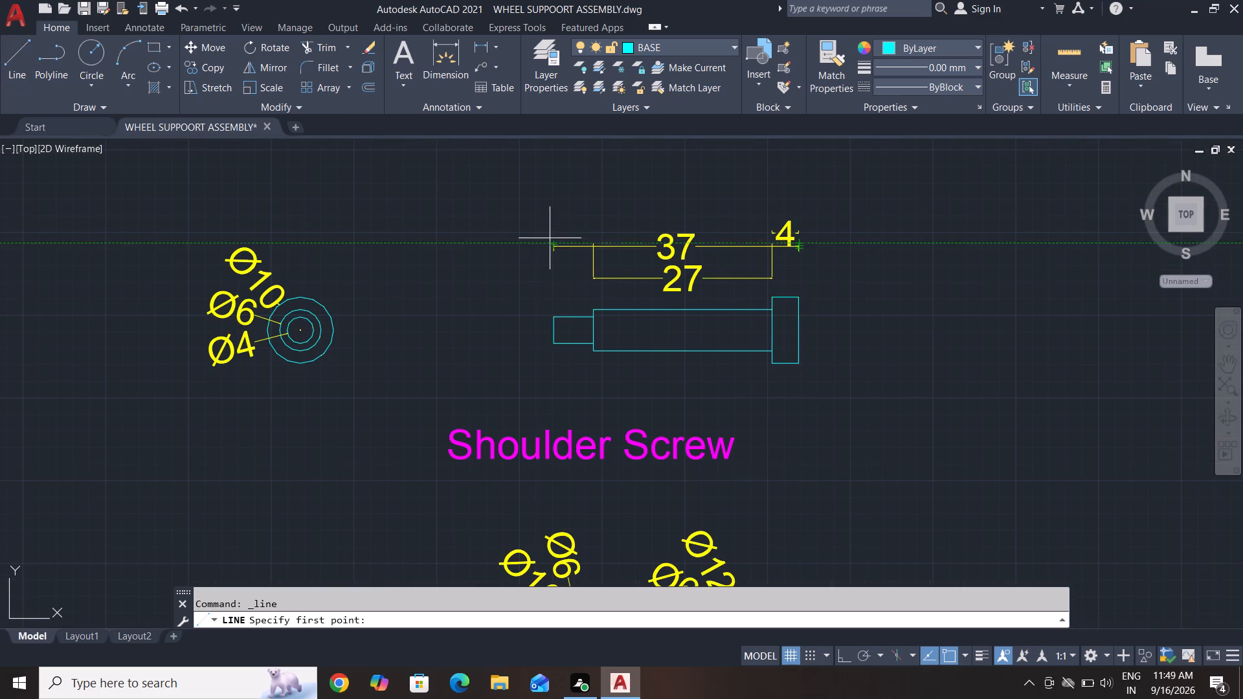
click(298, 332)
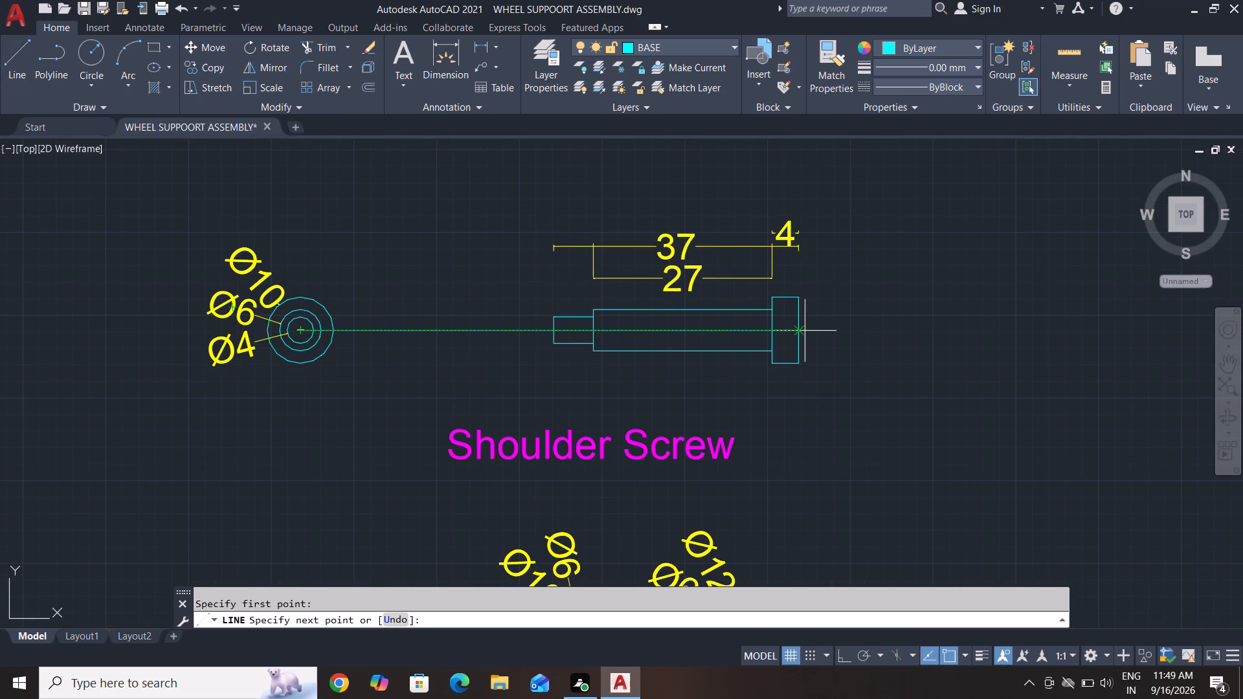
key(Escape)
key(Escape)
Draw an ACAD_ISO02W100 centreline from the shoulder screw's outer end-view circle to the midpoint of the head's inner face in the side view.
click(976, 89)
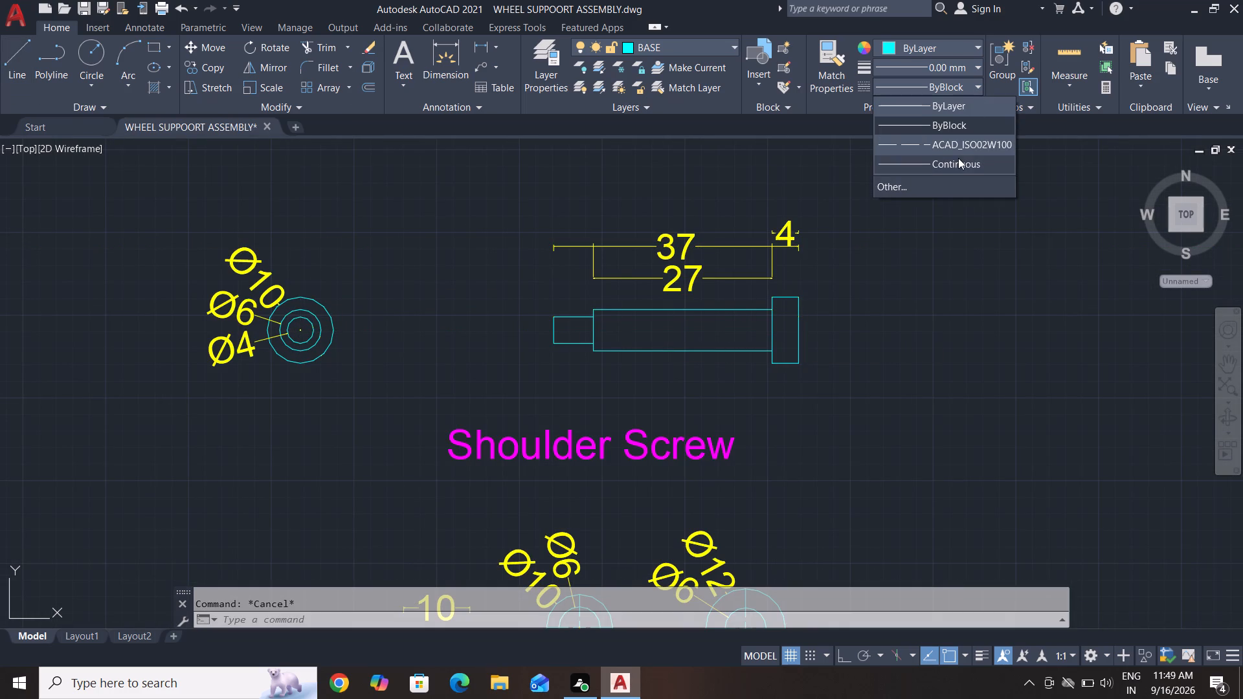
click(961, 156)
click(969, 84)
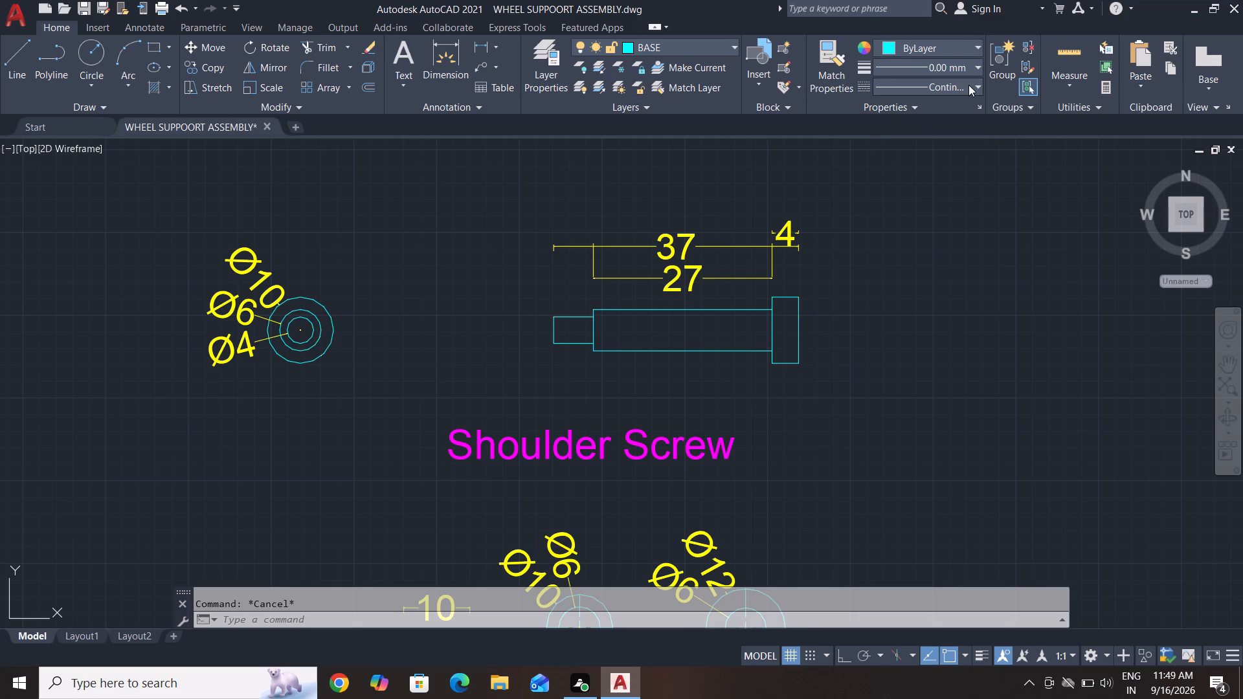
click(970, 148)
key(Escape)
key(Escape)
key(Escape)
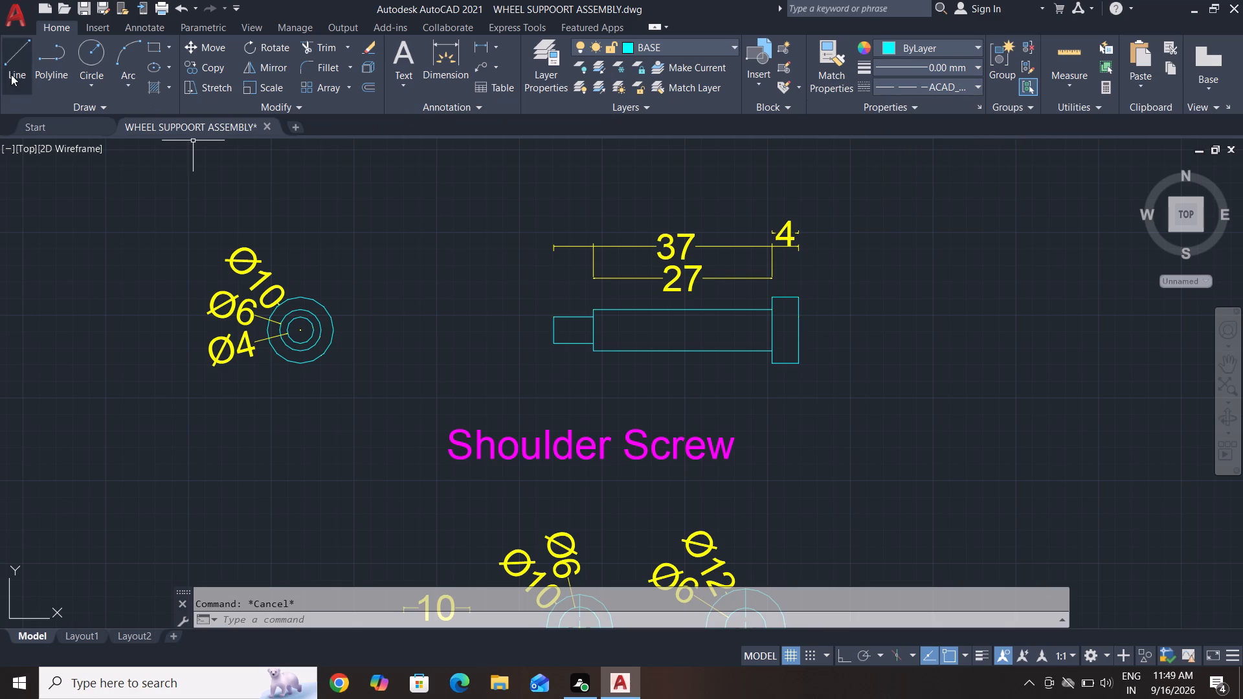
click(19, 63)
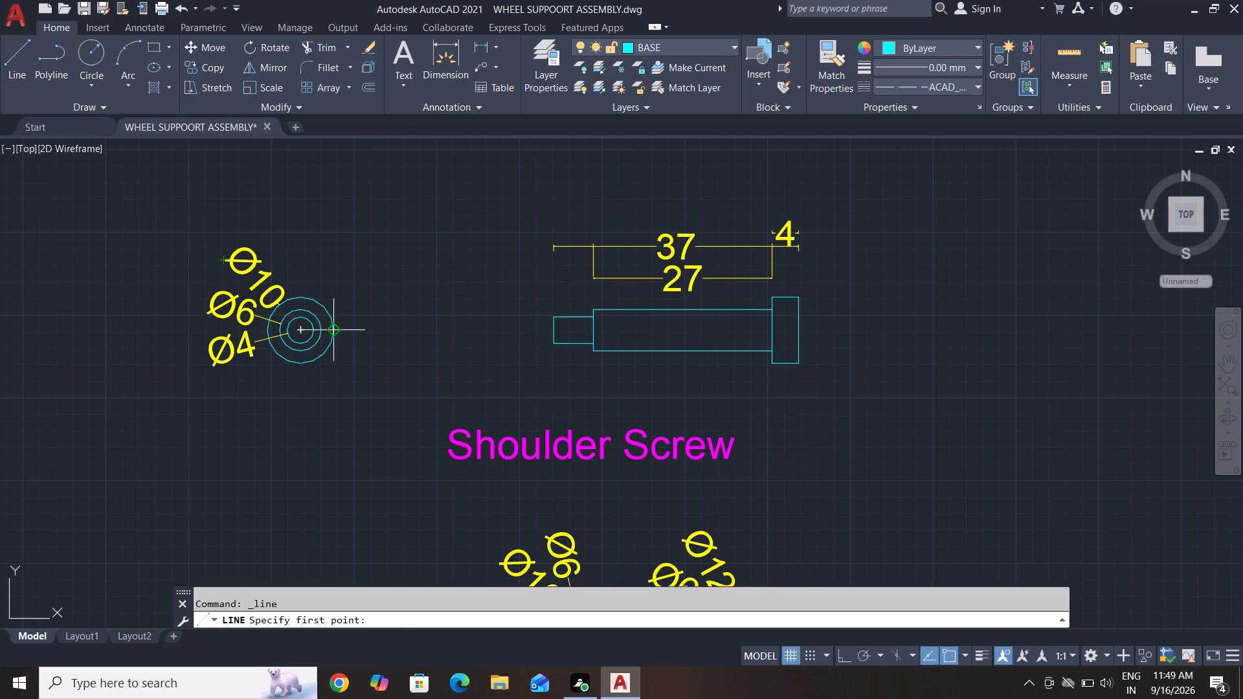
click(331, 329)
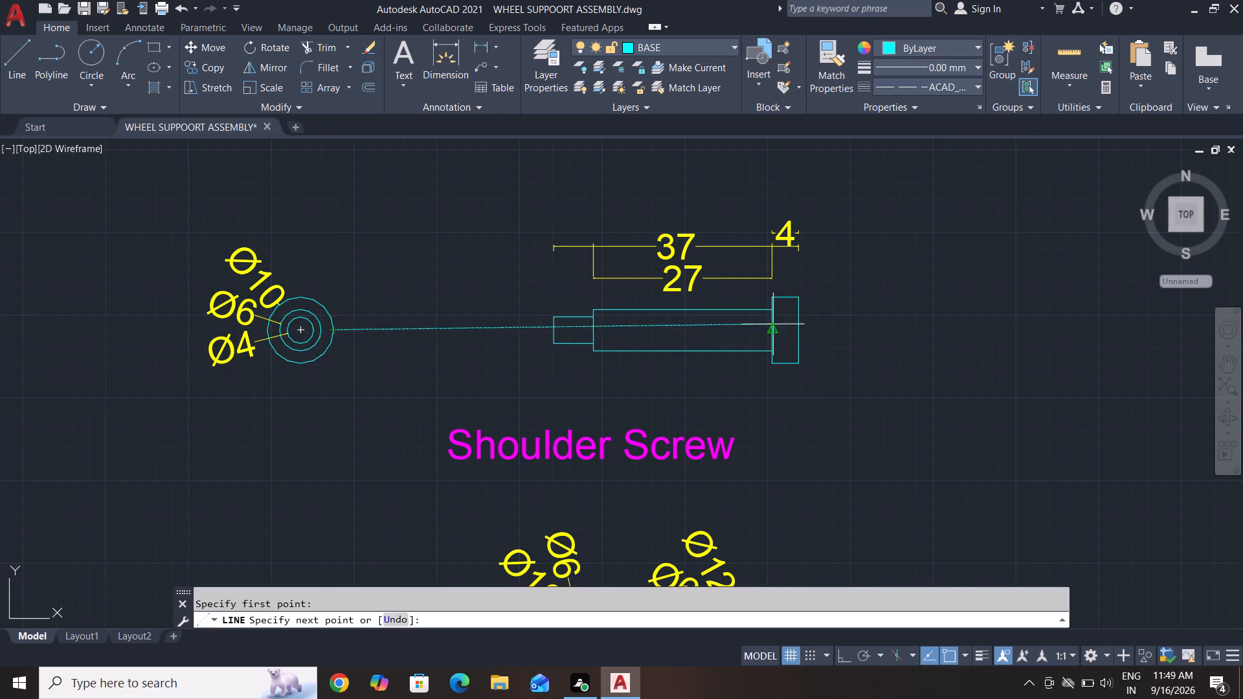
click(772, 327)
key(Escape)
key(Escape)
Set the linetype ISO pen width to 1.4 mm and the global linetype scale factor to 1.4.
scroll(696, 340, up, 2)
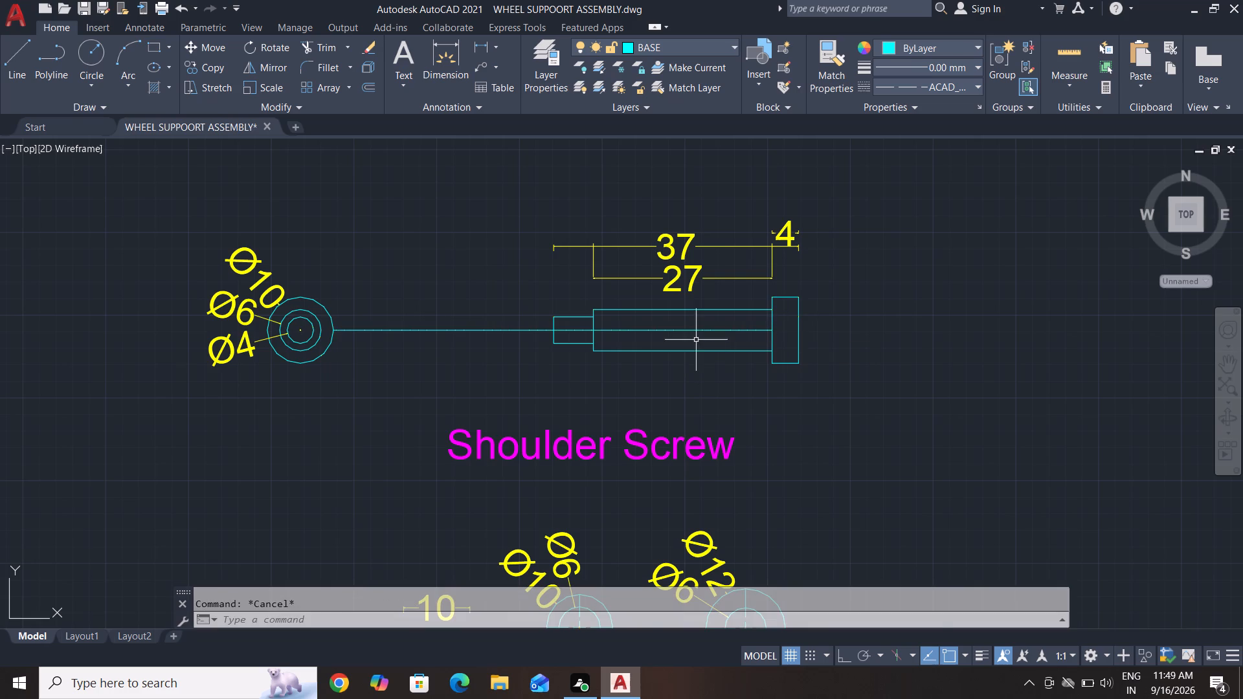
scroll(696, 340, up, 3)
scroll(718, 283, up, 2)
scroll(718, 283, down, 6)
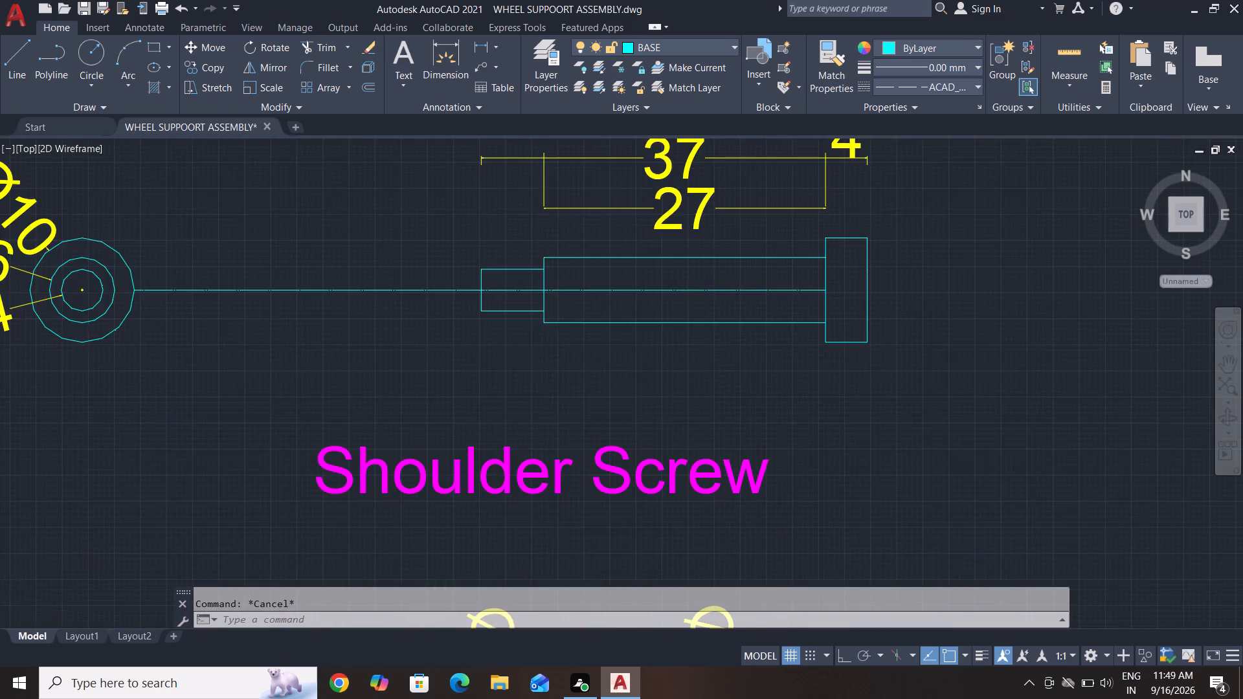
scroll(718, 283, down, 1)
key(Escape)
key(Escape)
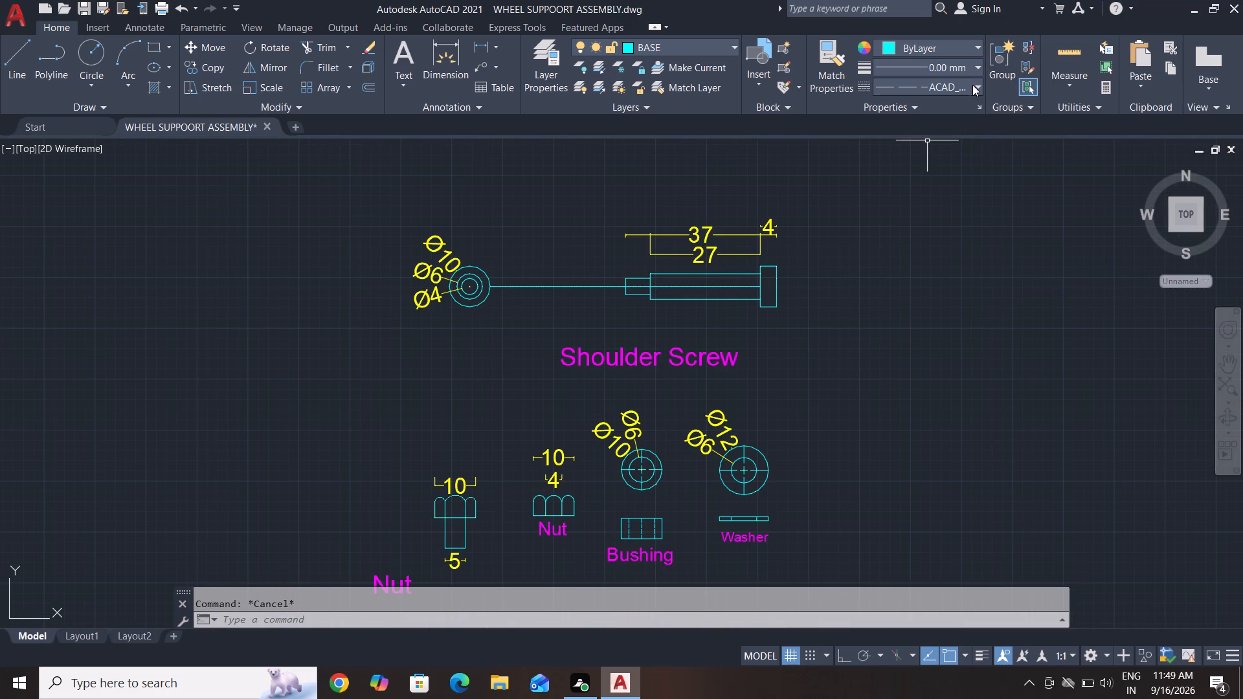
click(972, 88)
click(910, 186)
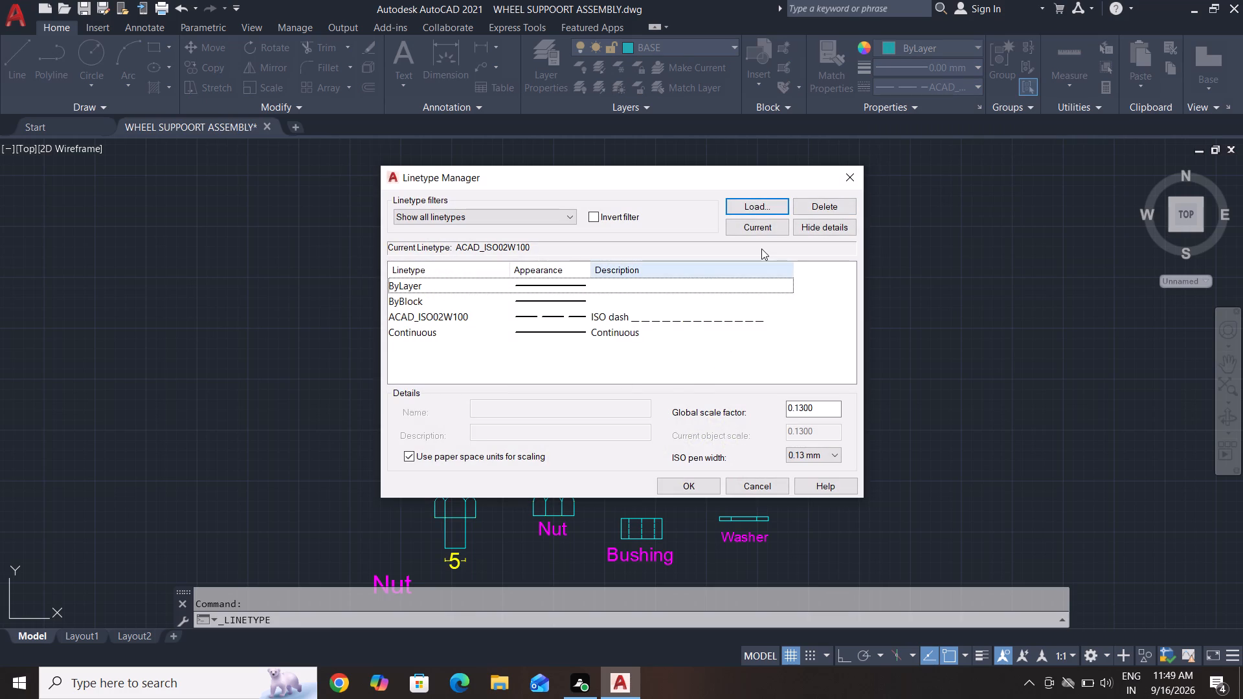
click(769, 203)
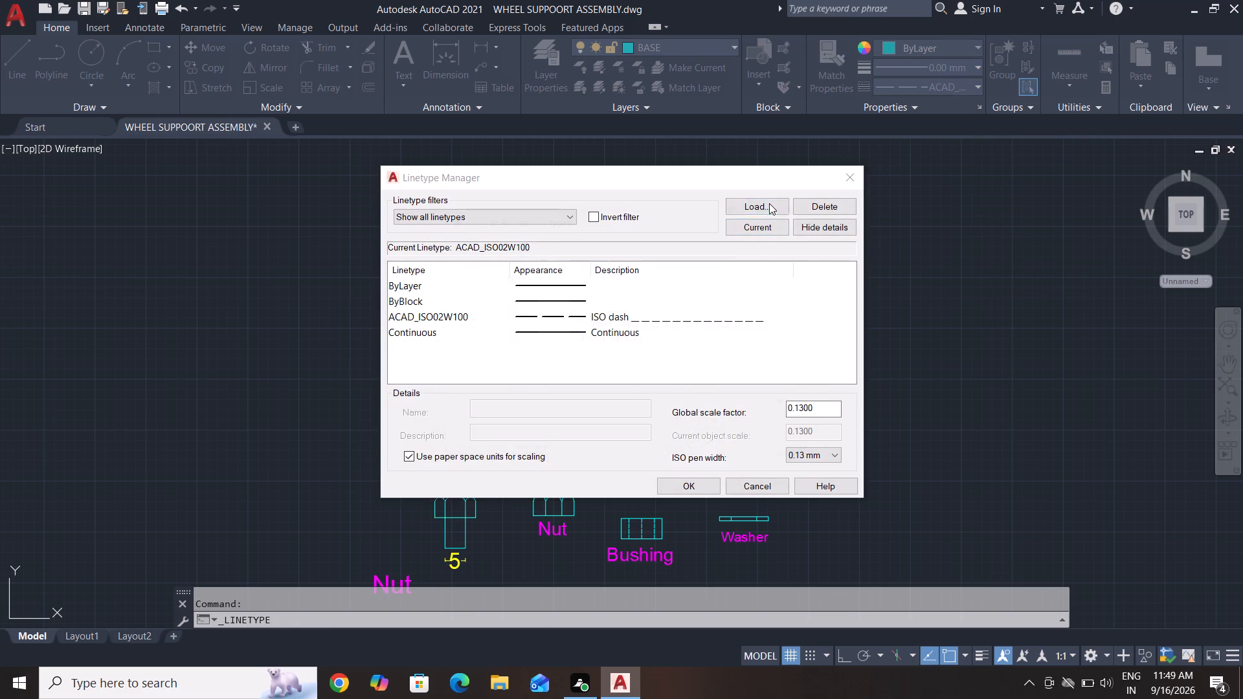
click(789, 217)
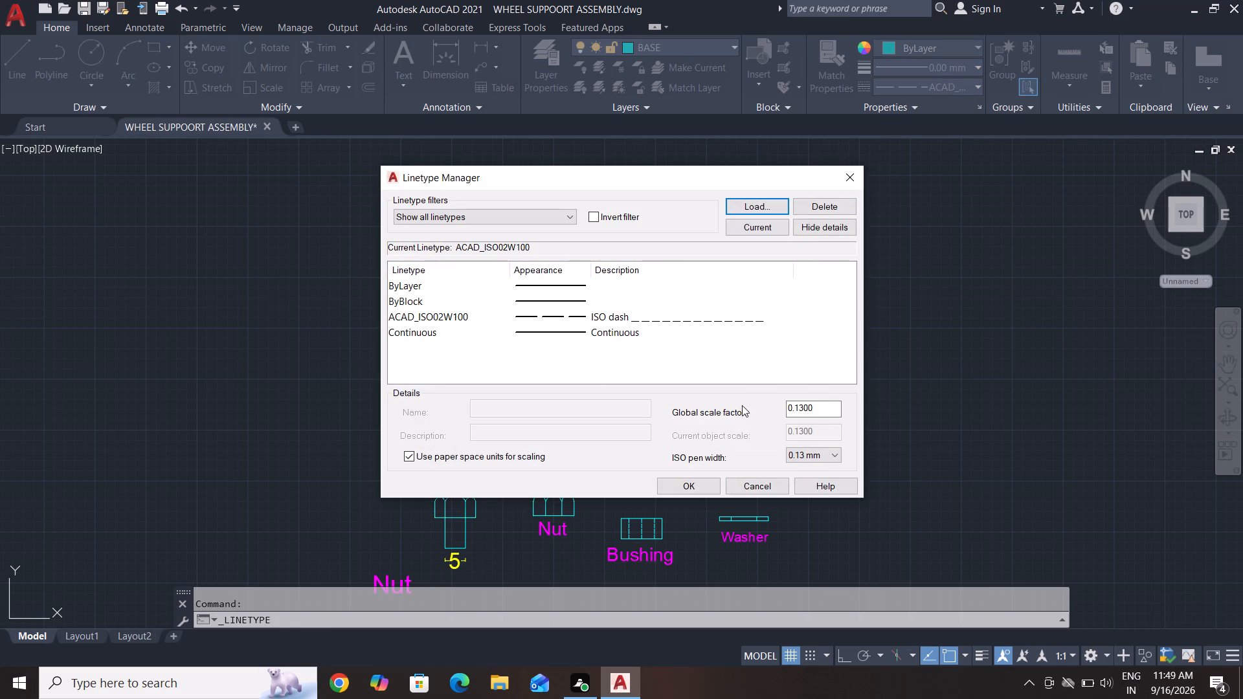
click(833, 451)
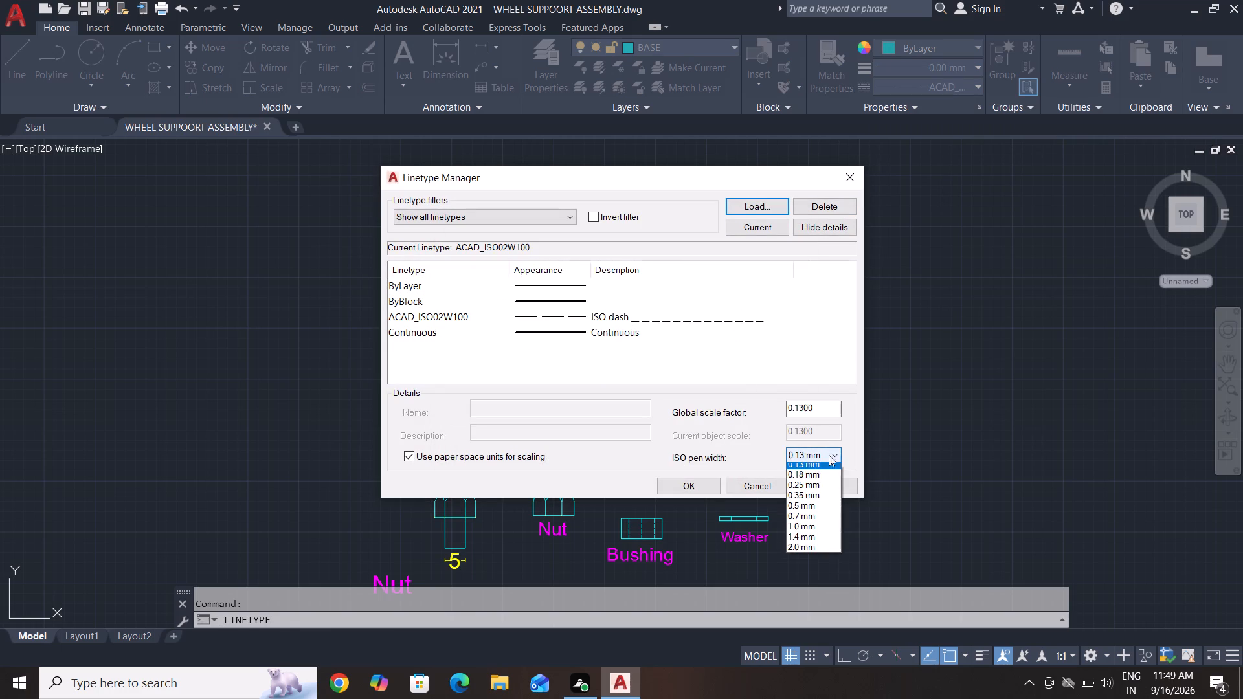
click(822, 538)
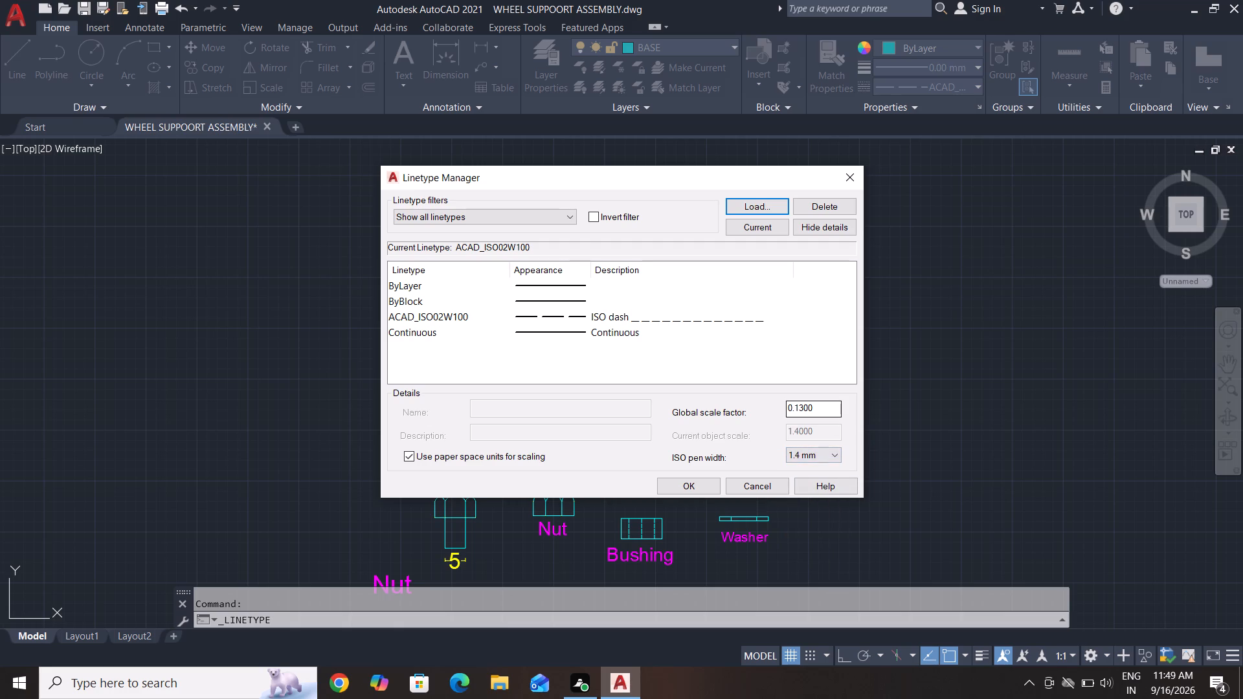
click(825, 416)
key(BackSpace)
key(BackSpace)
key(BackSpace)
key(BackSpace)
key(BackSpace)
key(BackSpace)
key(BackSpace)
key(BackSpace)
key(BackSpace)
key(BackSpace)
key(BackSpace)
key(BackSpace)
key(BackSpace)
key(BackSpace)
key(BackSpace)
key(BackSpace)
key(BackSpace)
text(1.4)
click(711, 491)
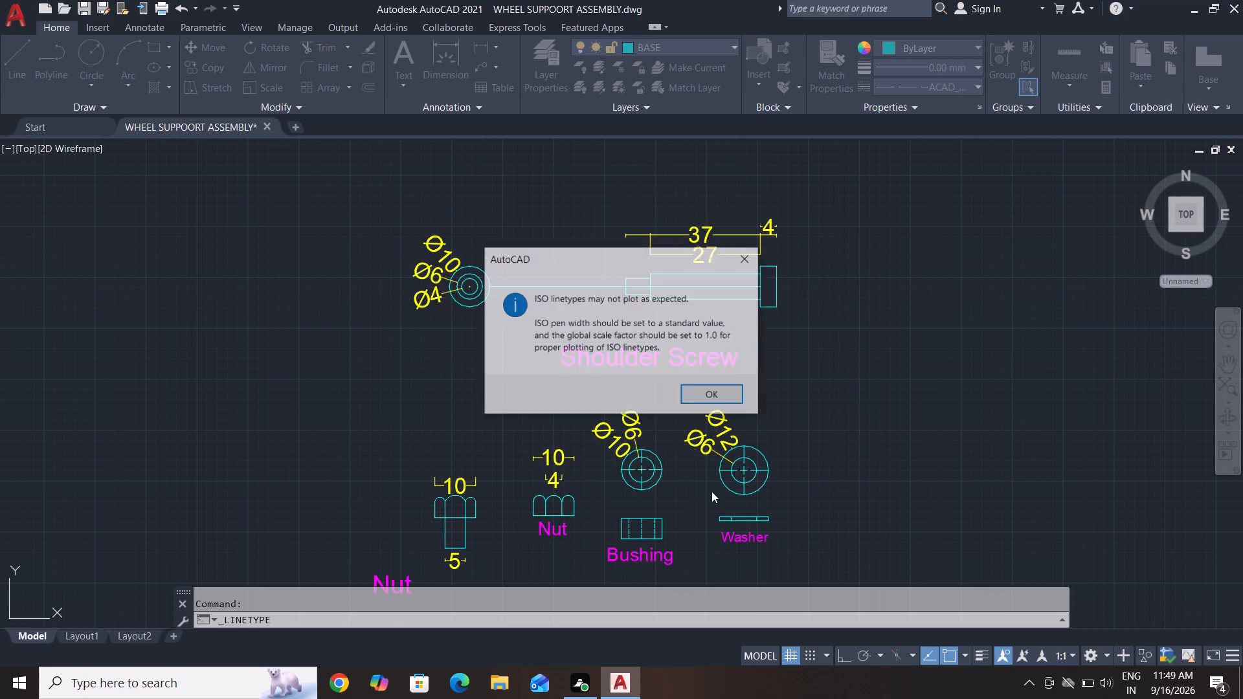
click(715, 397)
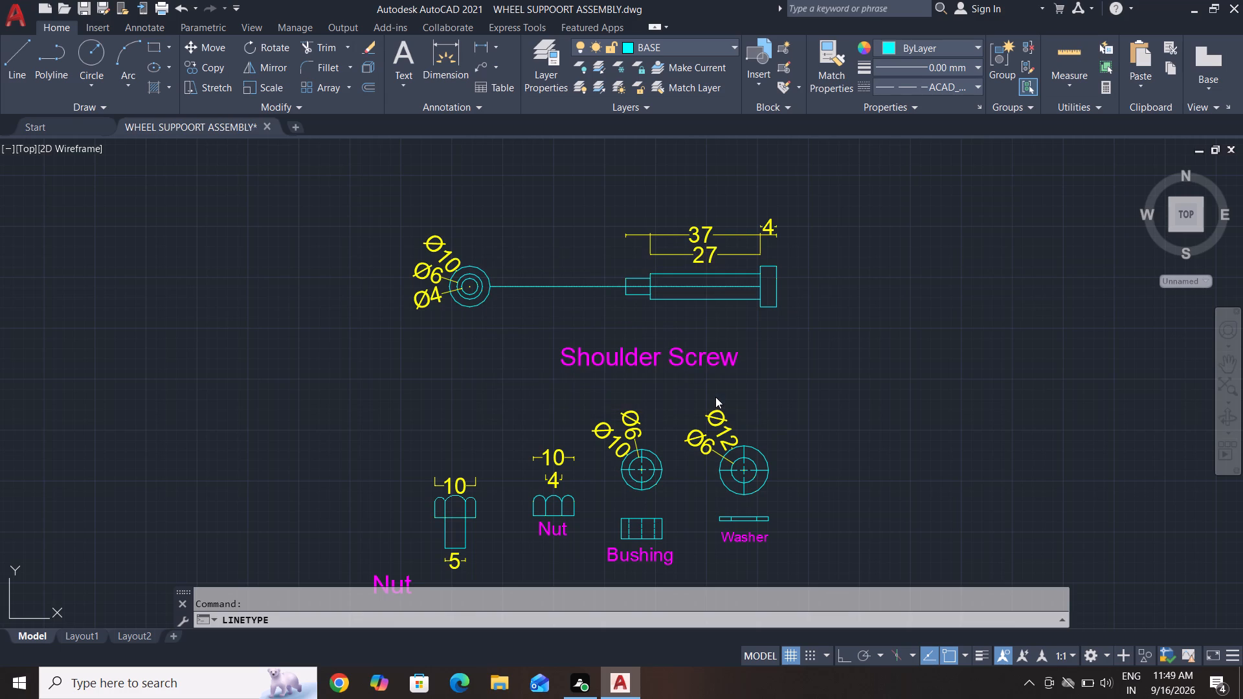
scroll(709, 285, up, 4)
scroll(709, 318, down, 3)
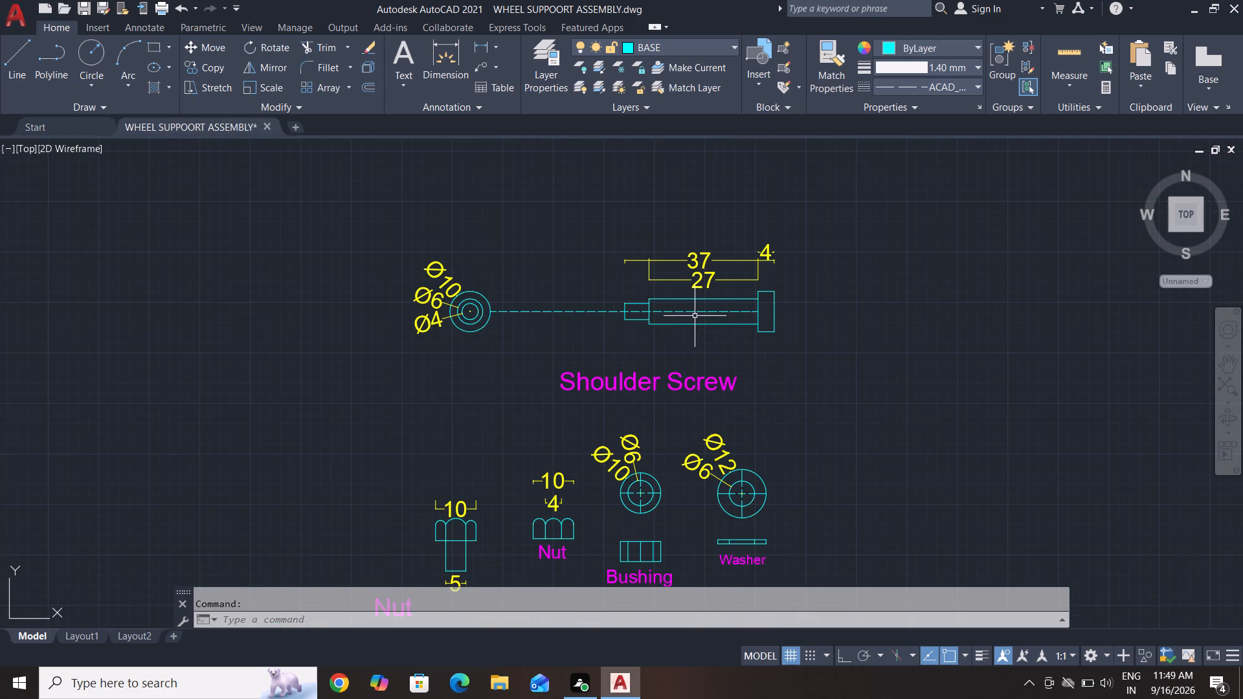
key(Escape)
key(Escape)
key(Escape)
Delete the stray larger "Nut" caption beside the bolt-shaped part with the 10 and 5 dimensions.
scroll(695, 315, down, 2)
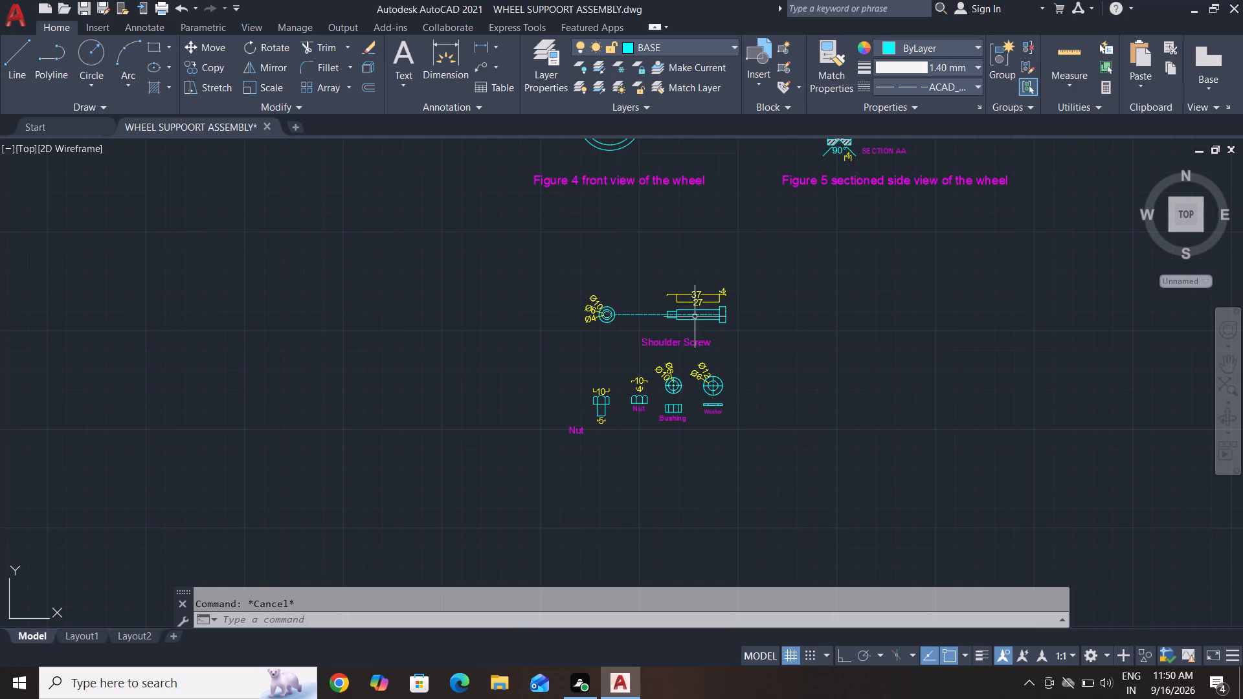
middle_drag(708, 347, 719, 386)
scroll(596, 472, up, 2)
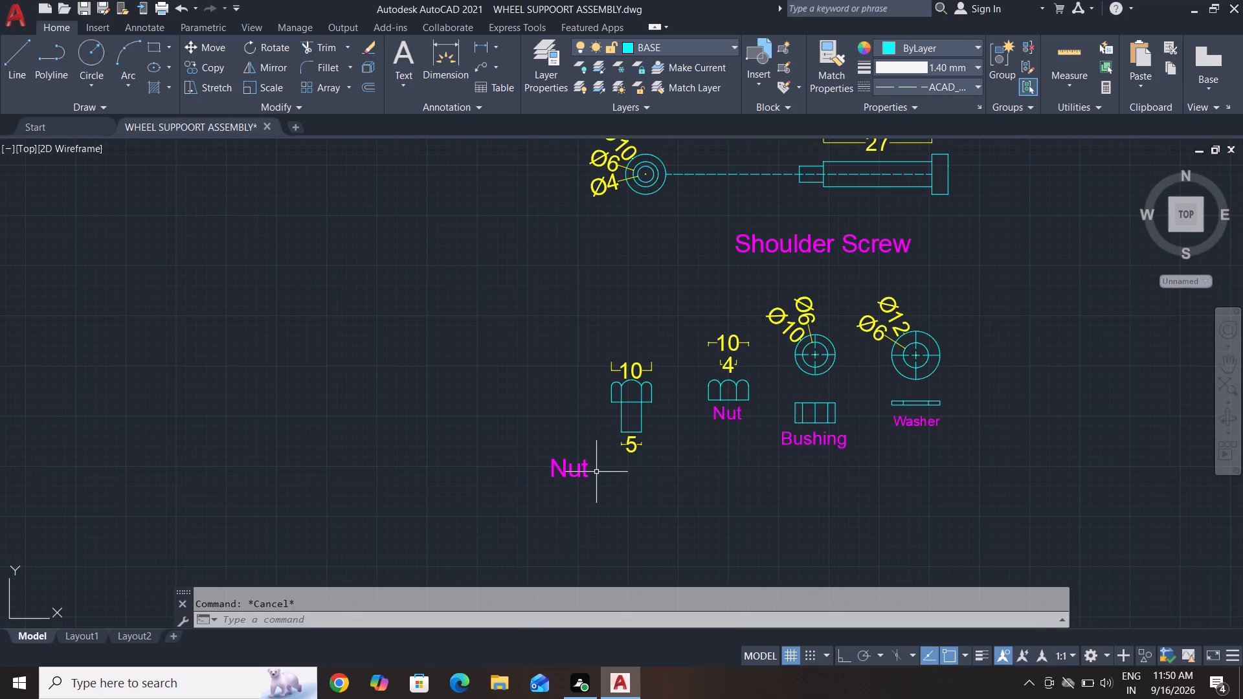
drag(601, 445, 600, 462)
click(515, 515)
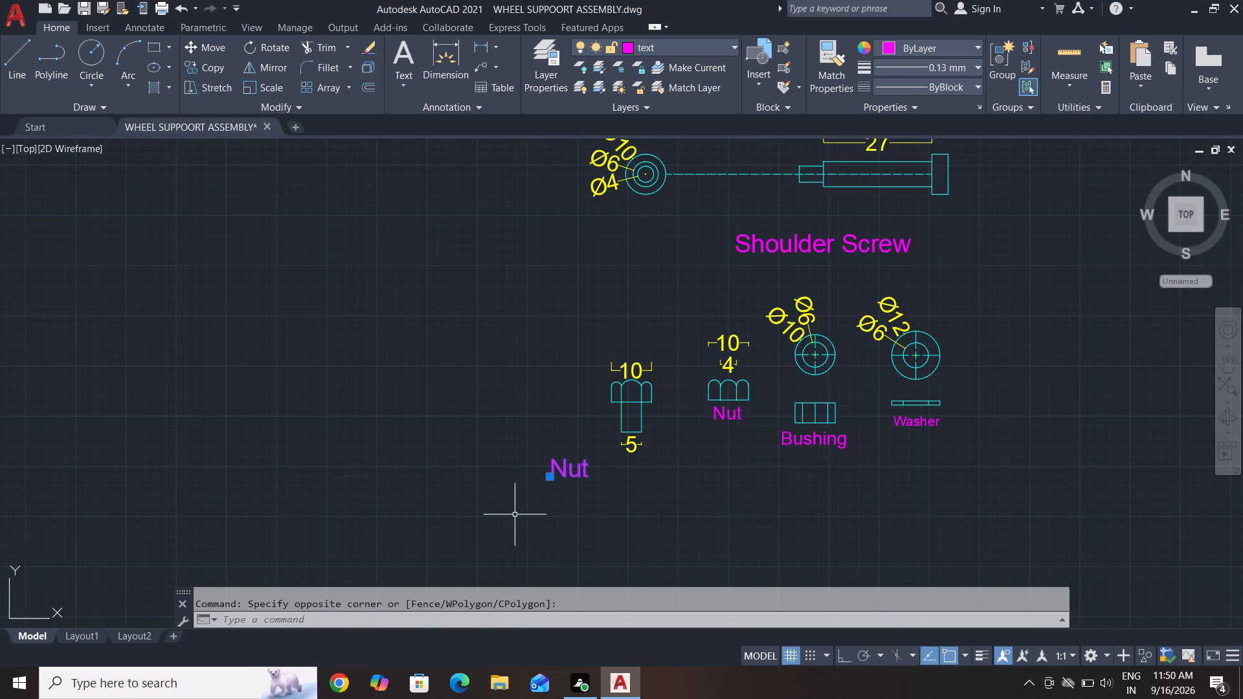
key(Delete)
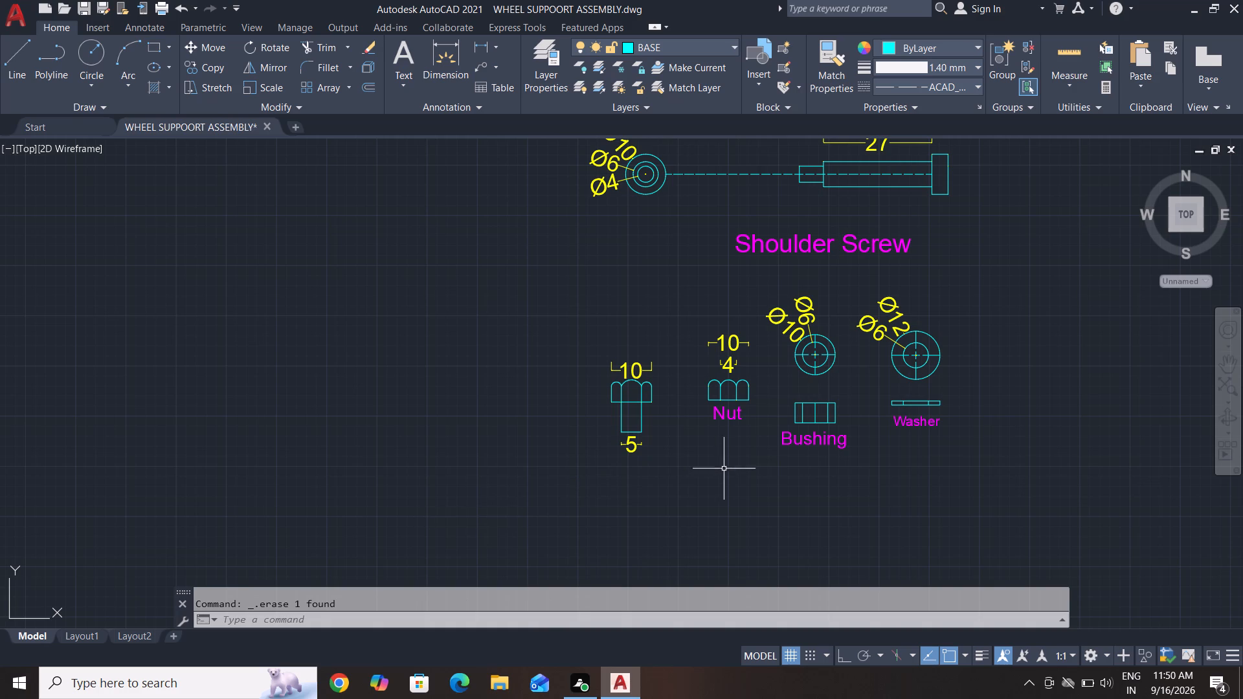
key(Escape)
key(Escape)
Copy the "Figure 4 front view of the wheel" caption to just below the row of nut, bushing and washer drawings.
middle_drag(717, 376, 631, 480)
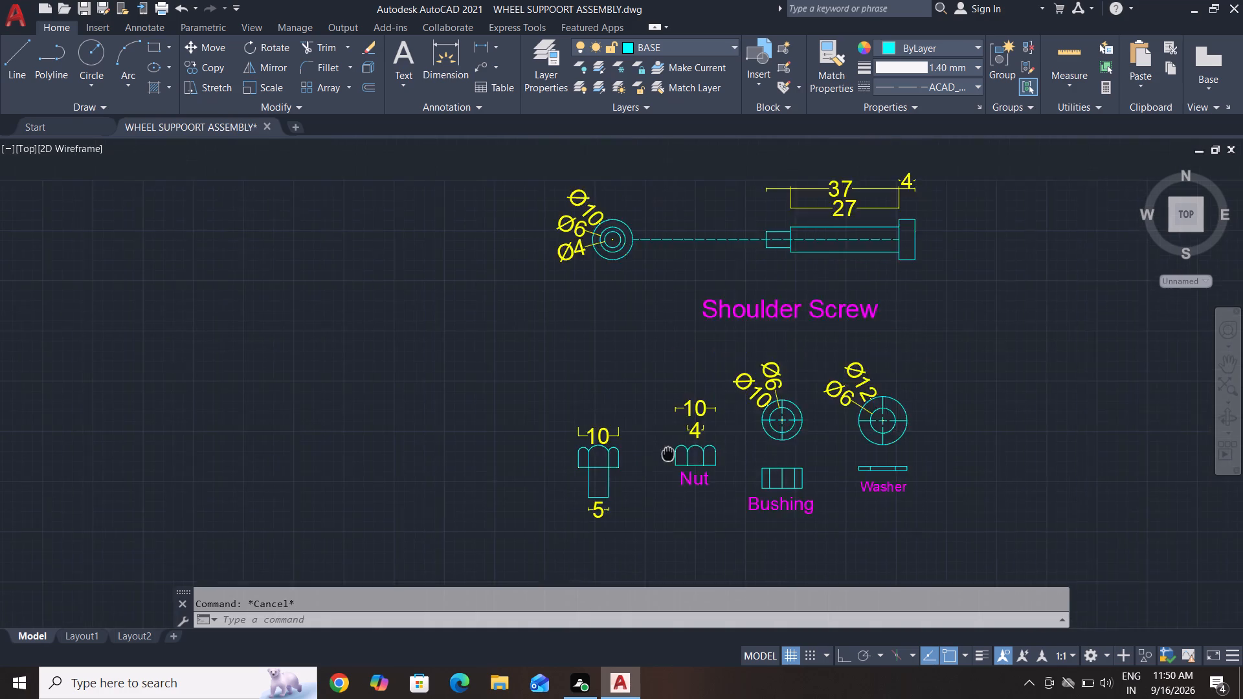
middle_drag(631, 480, 601, 500)
scroll(590, 497, down, 2)
key(Escape)
key(Escape)
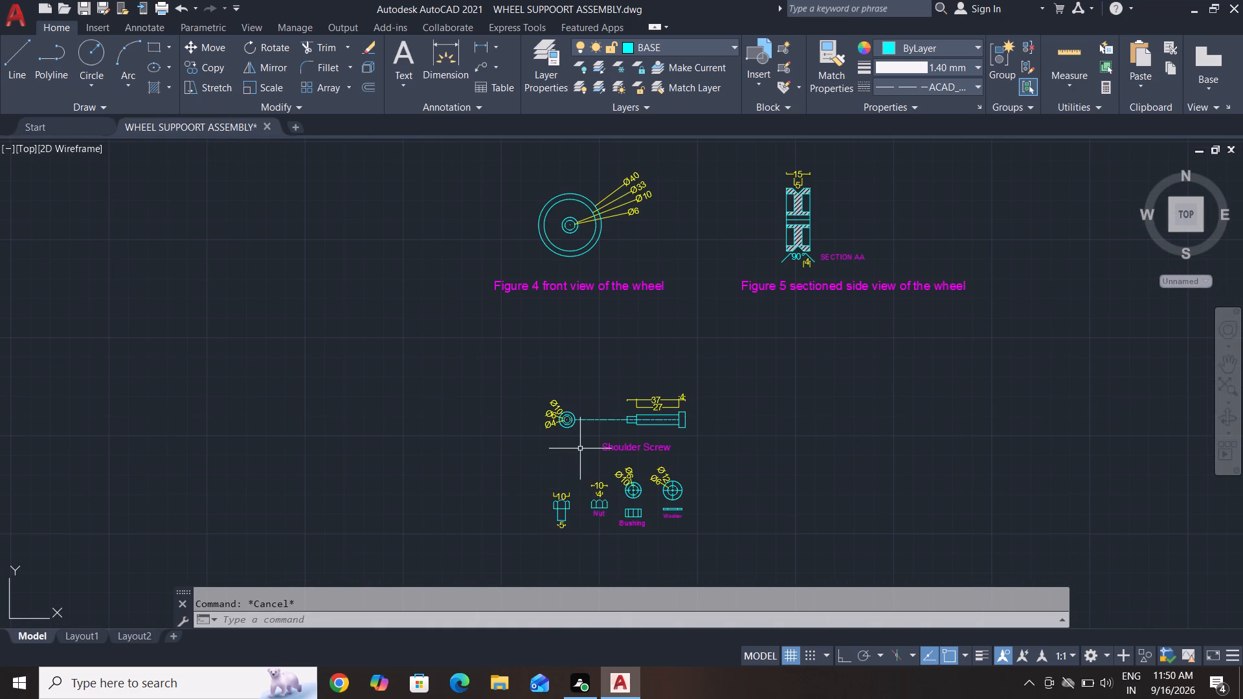
key(Escape)
key(Escape)
click(682, 271)
click(441, 326)
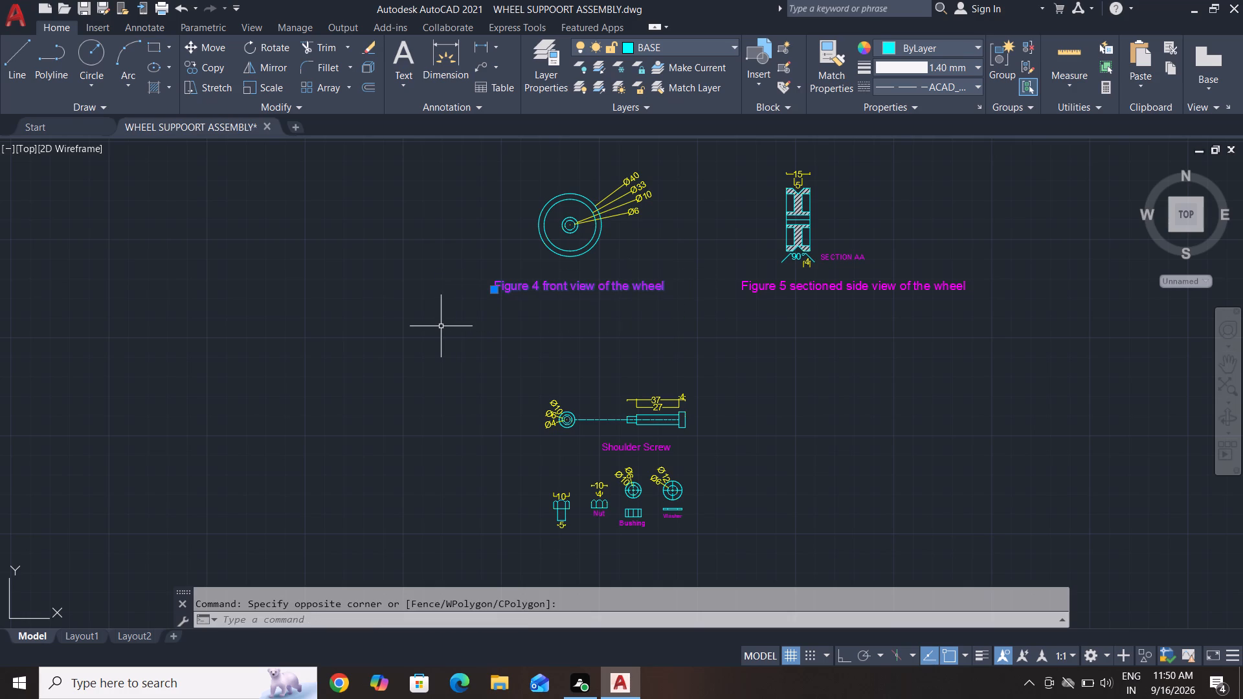
text(co)
key(Return)
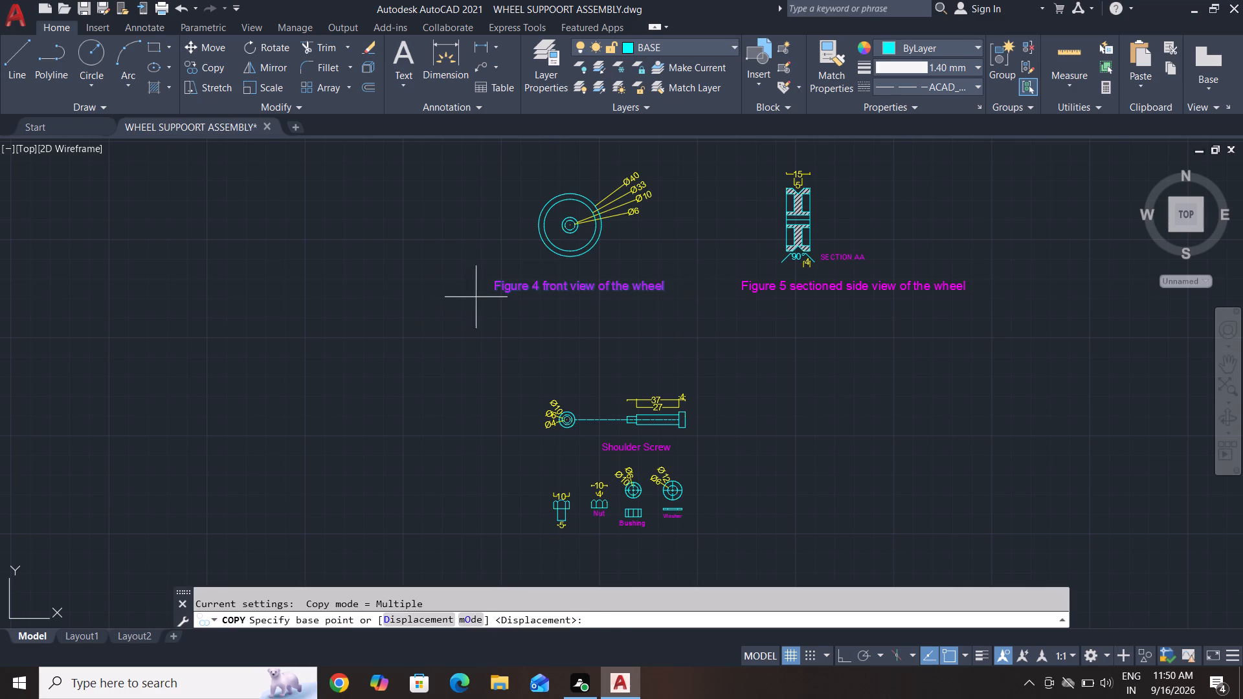
click(494, 289)
middle_drag(520, 581, 535, 480)
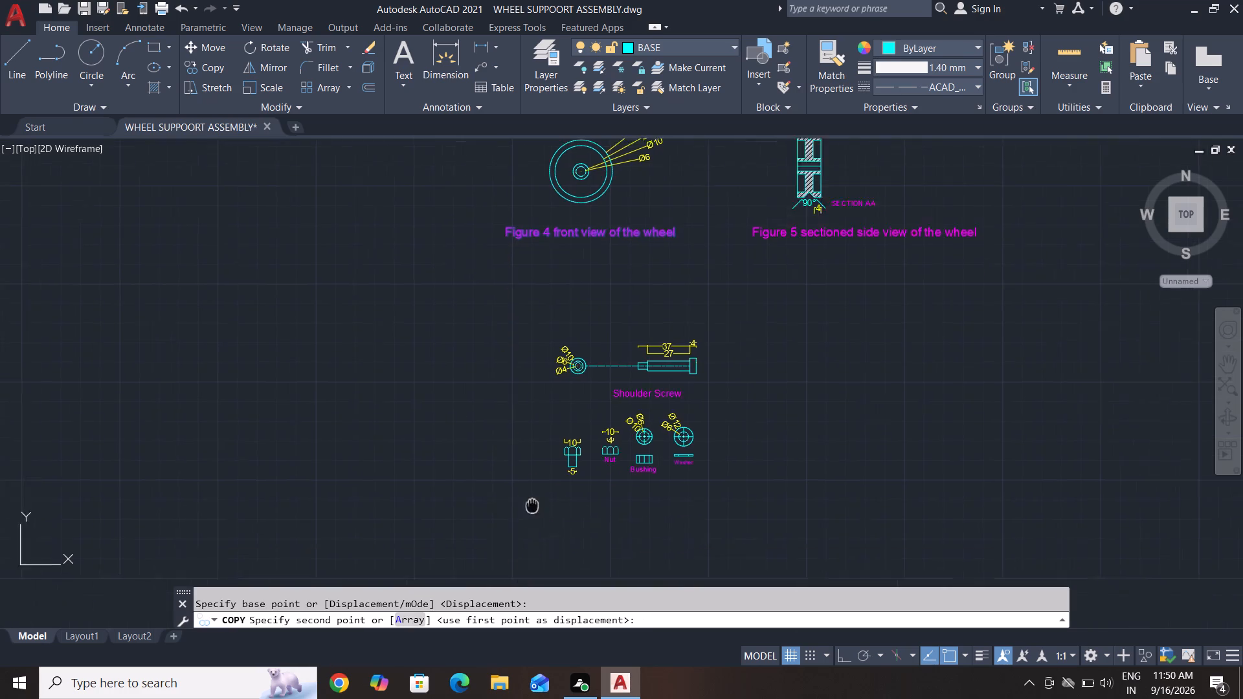
middle_drag(535, 480, 535, 477)
scroll(535, 477, up, 3)
scroll(480, 374, down, 1)
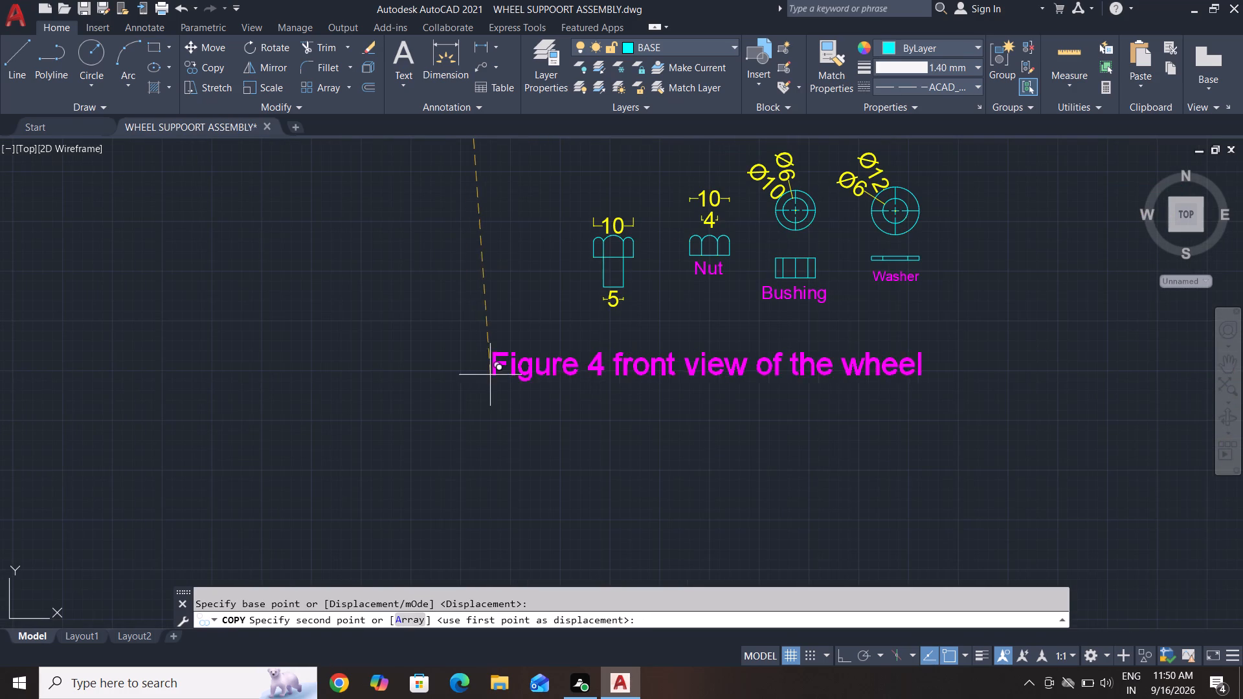
click(515, 359)
key(Escape)
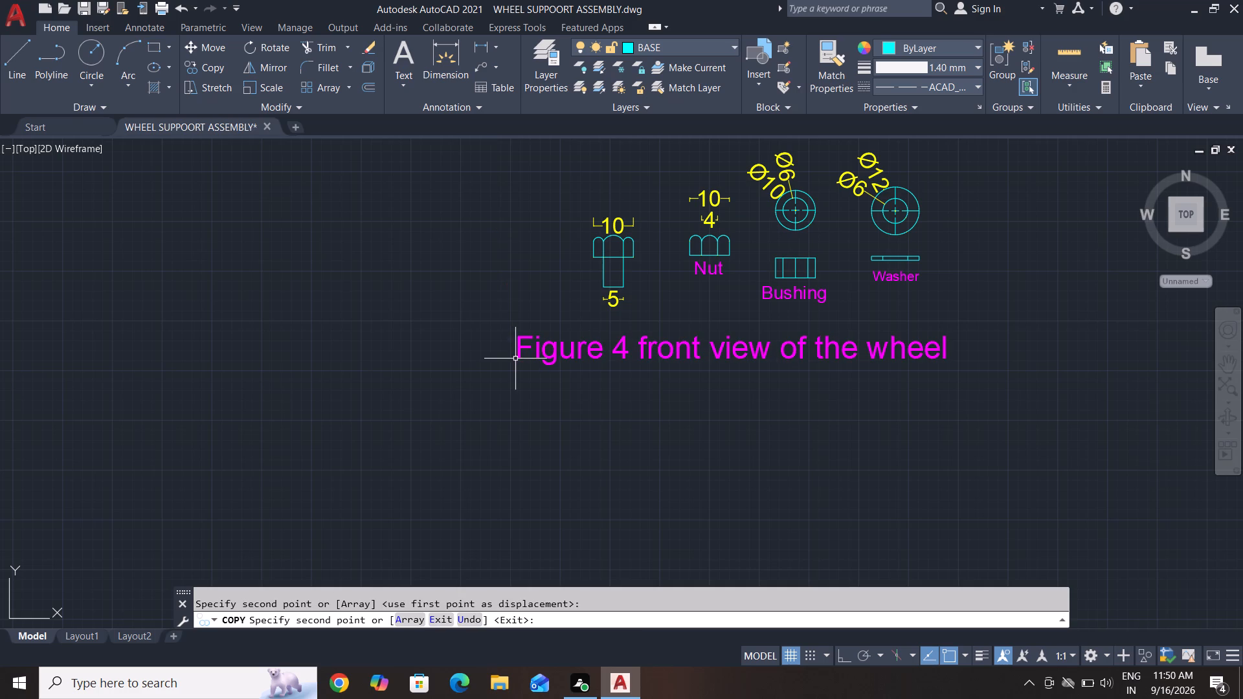
key(Escape)
key(Escape)
key(Escape)
Change the figure number to 6 in the copied caption below the nut, bushing and washer drawings.
click(628, 349)
key(Escape)
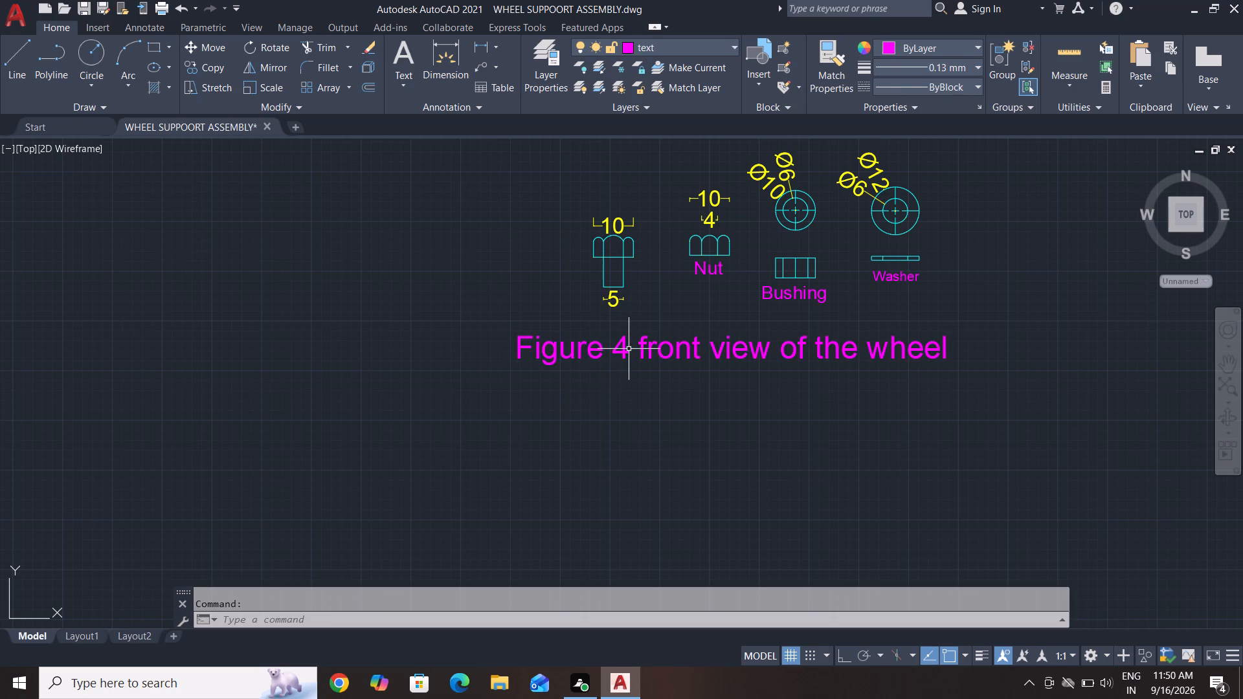
key(Escape)
double_click(623, 351)
click(626, 353)
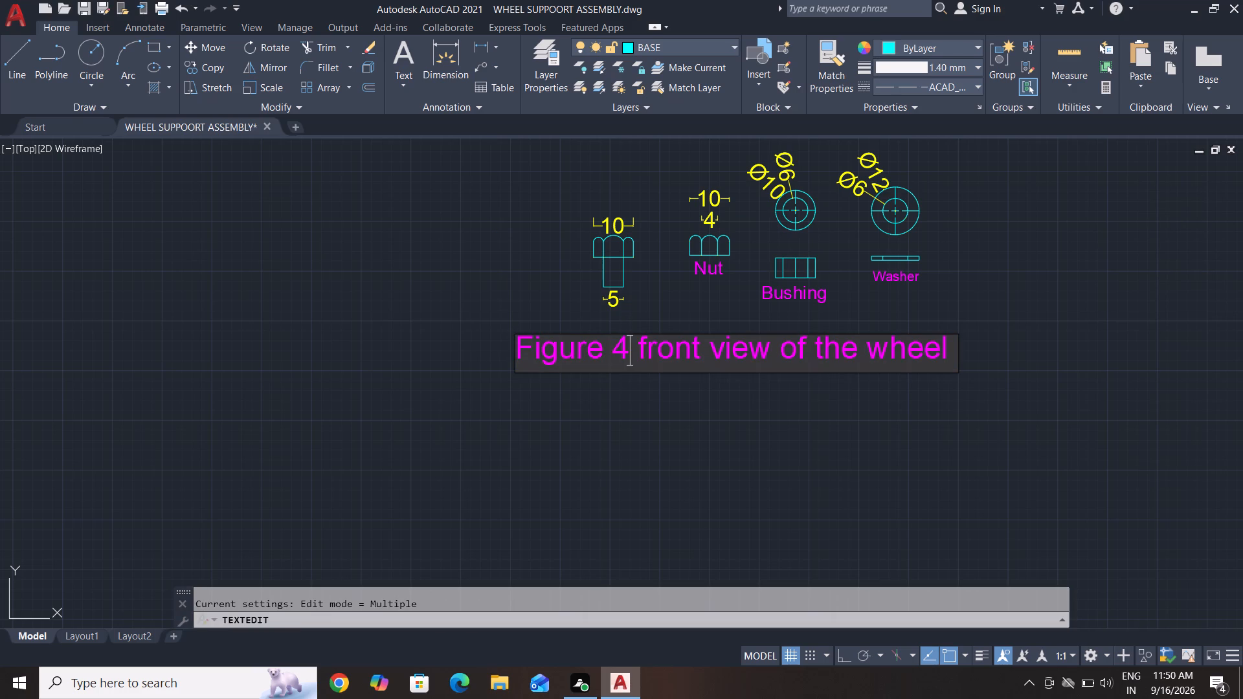
key(BackSpace)
key(6)
Replace the word "front" with "dimensions" in the Figure 6 caption.
click(699, 356)
key(BackSpace)
key(BackSpace)
key(BackSpace)
key(BackSpace)
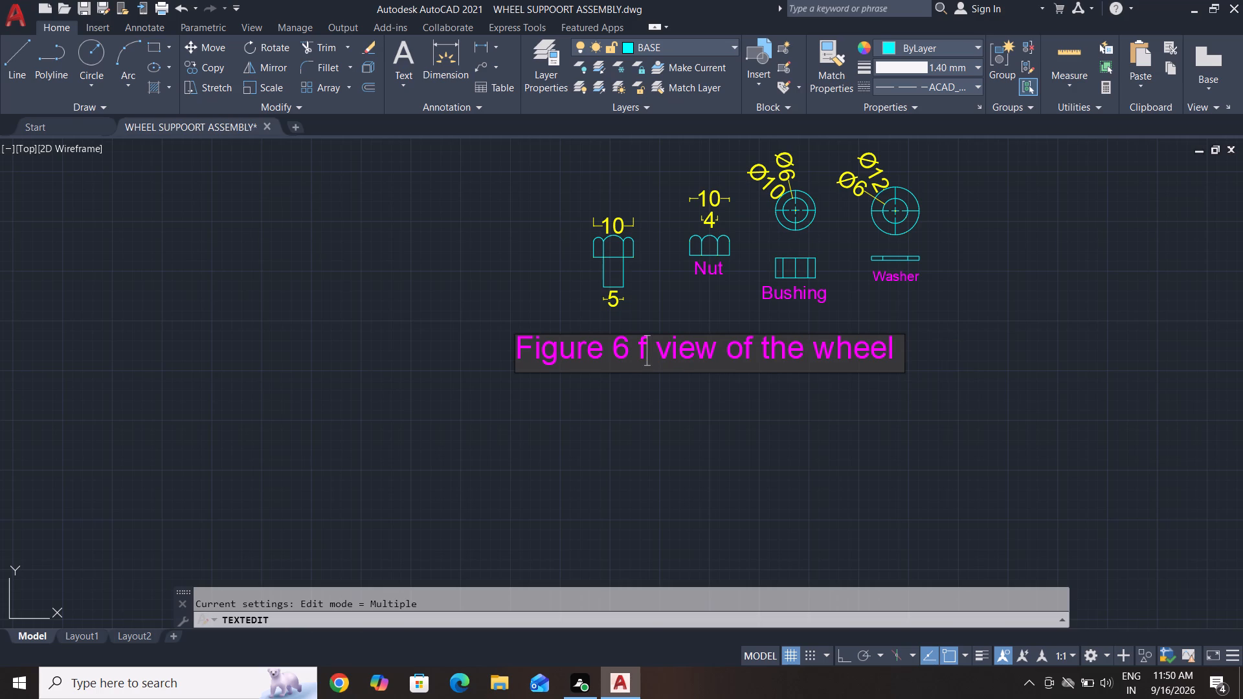
key(BackSpace)
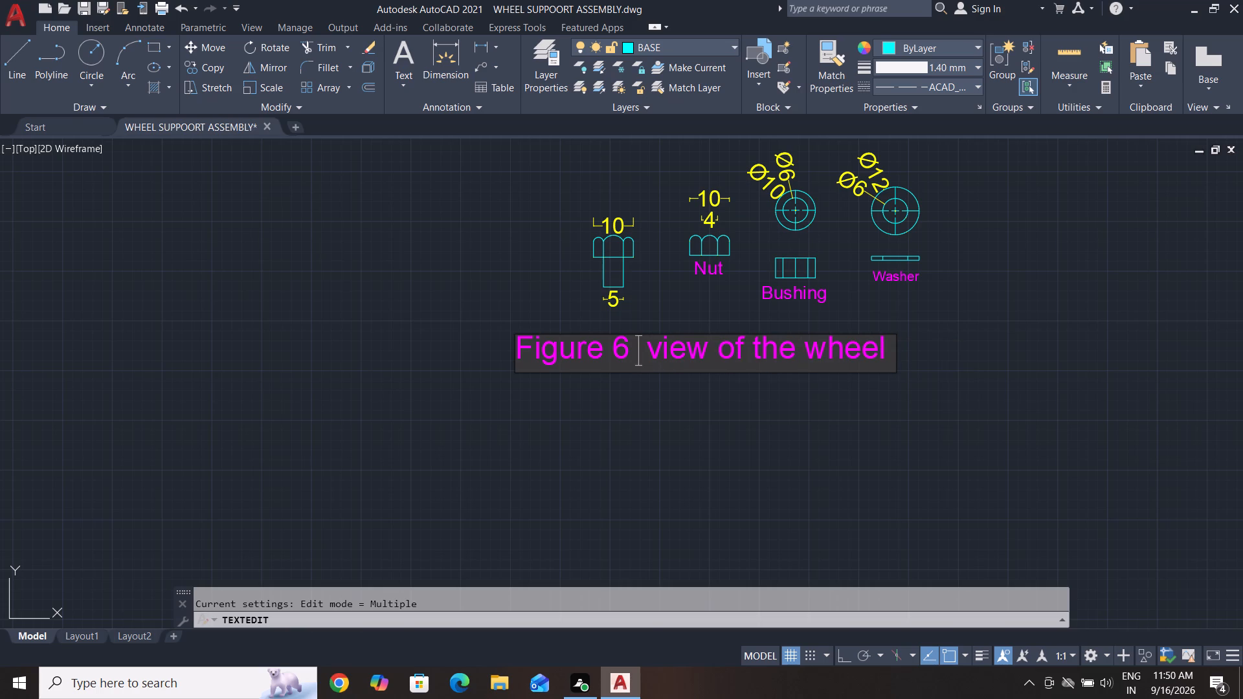
text(dimension)
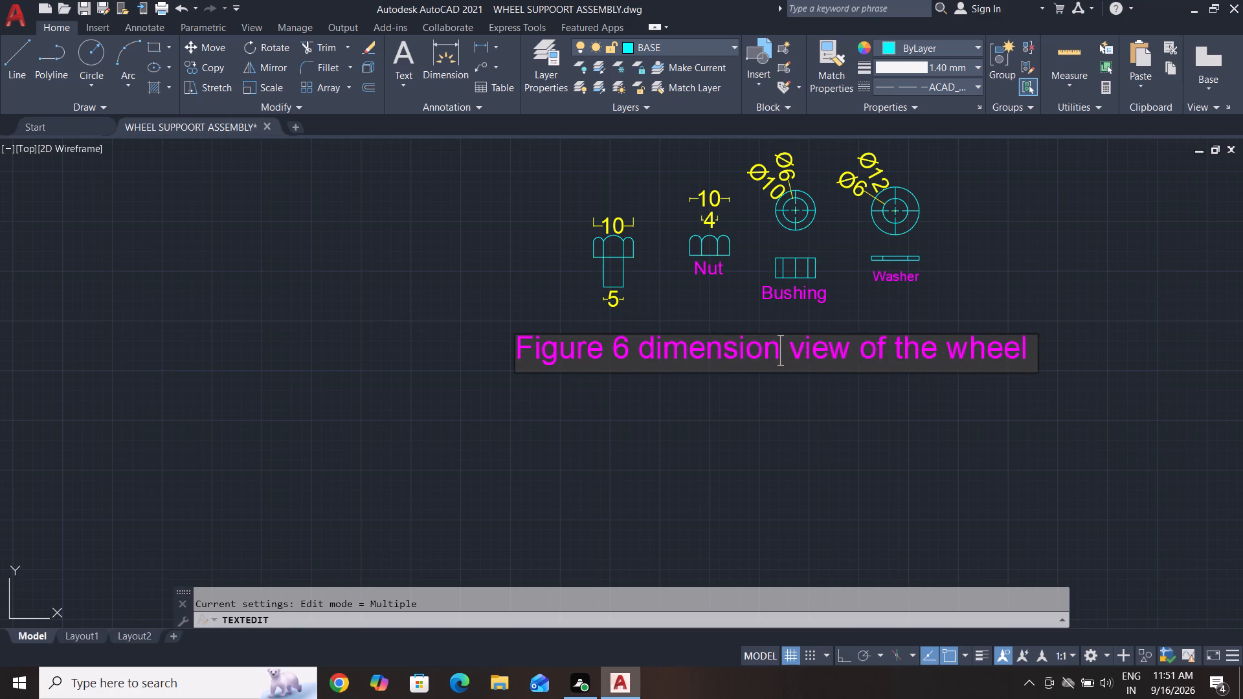
key(s)
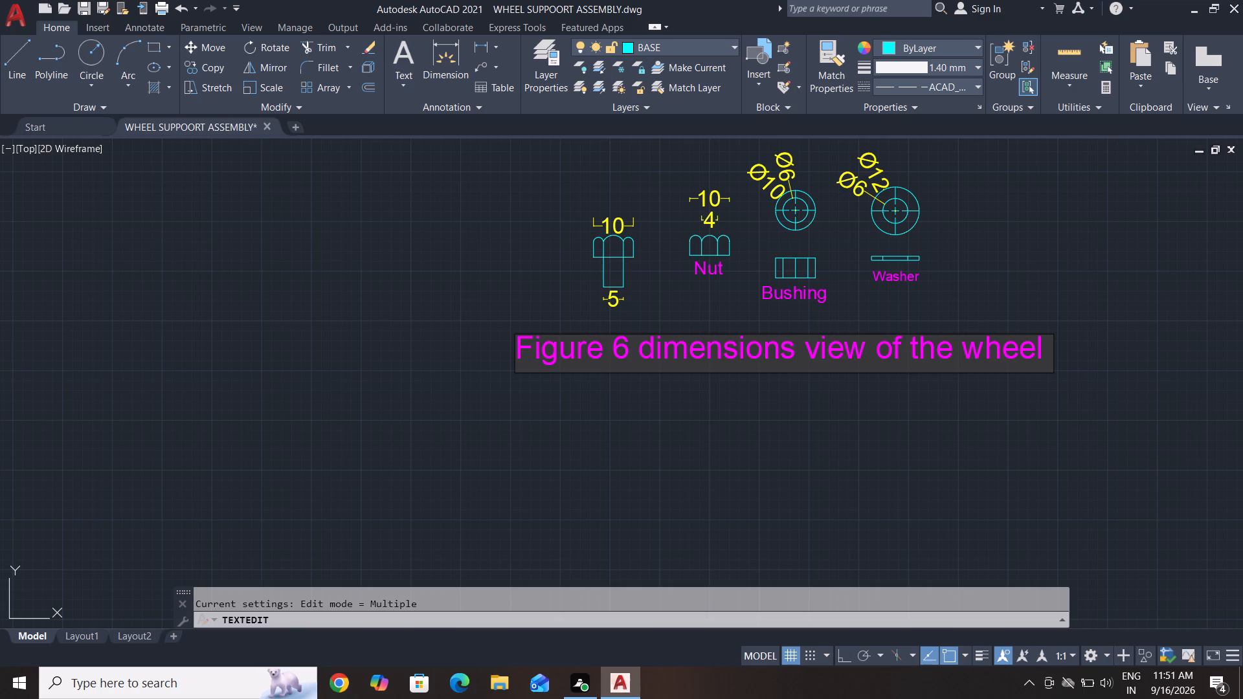
Remove the words "view of the wheel" from the end of the Figure 6 caption.
click(1052, 348)
click(1042, 348)
key(BackSpace)
key(BackSpace)
key(BackSpace)
key(BackSpace)
key(BackSpace)
key(BackSpace)
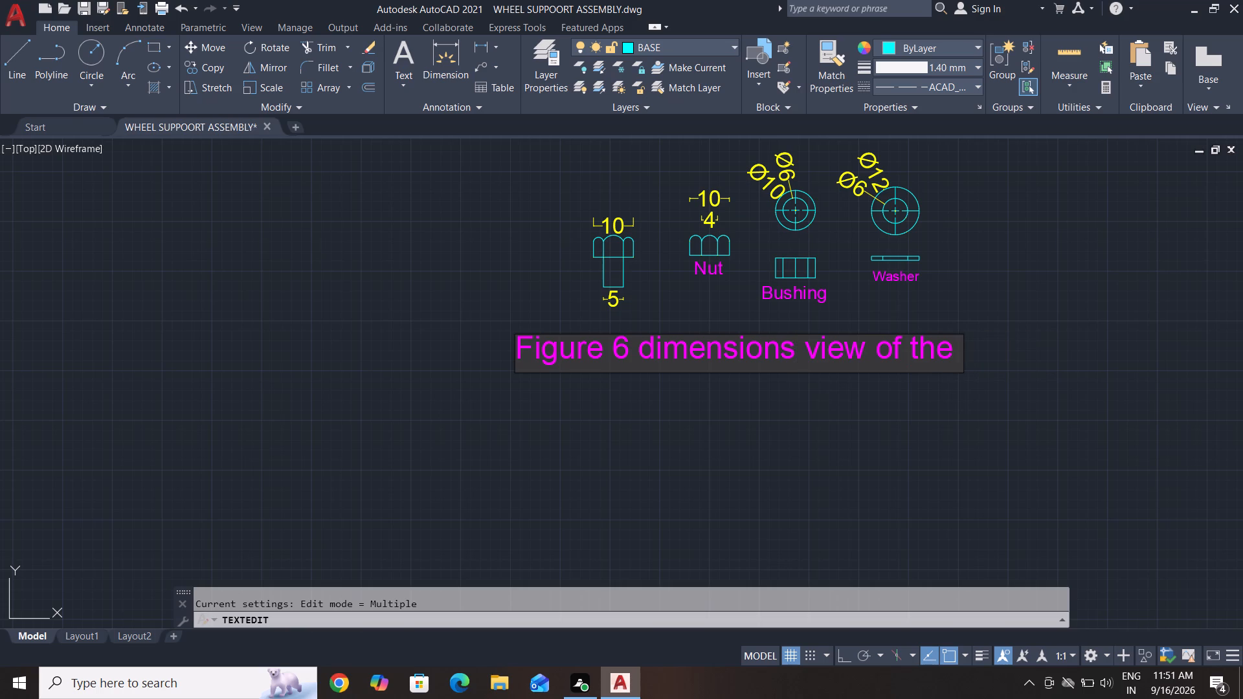
key(BackSpace)
key(BackSpace)
key(BackSpace)
key(BackSpace)
key(BackSpace)
key(BackSpace)
key(BackSpace)
key(BackSpace)
key(BackSpace)
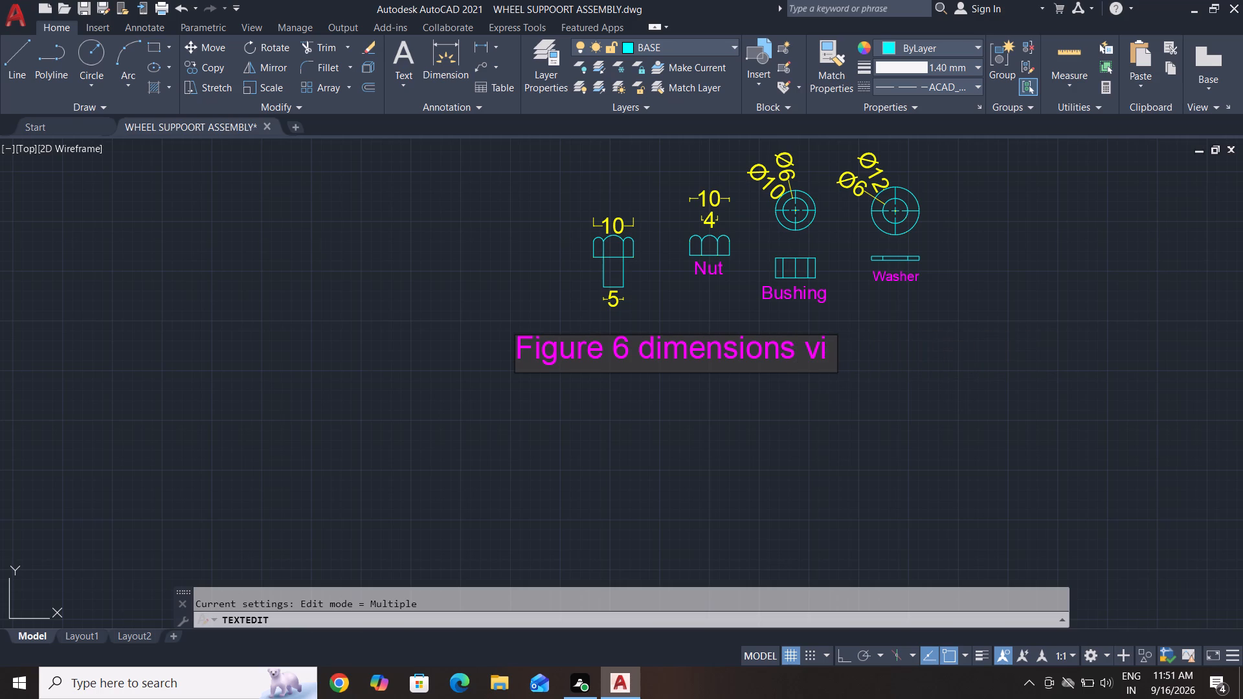
key(BackSpace)
key(BackSpace)
Append "of the shoulder" after "dimensions" in the Figure 6 caption.
text(od)
key(BackSpace)
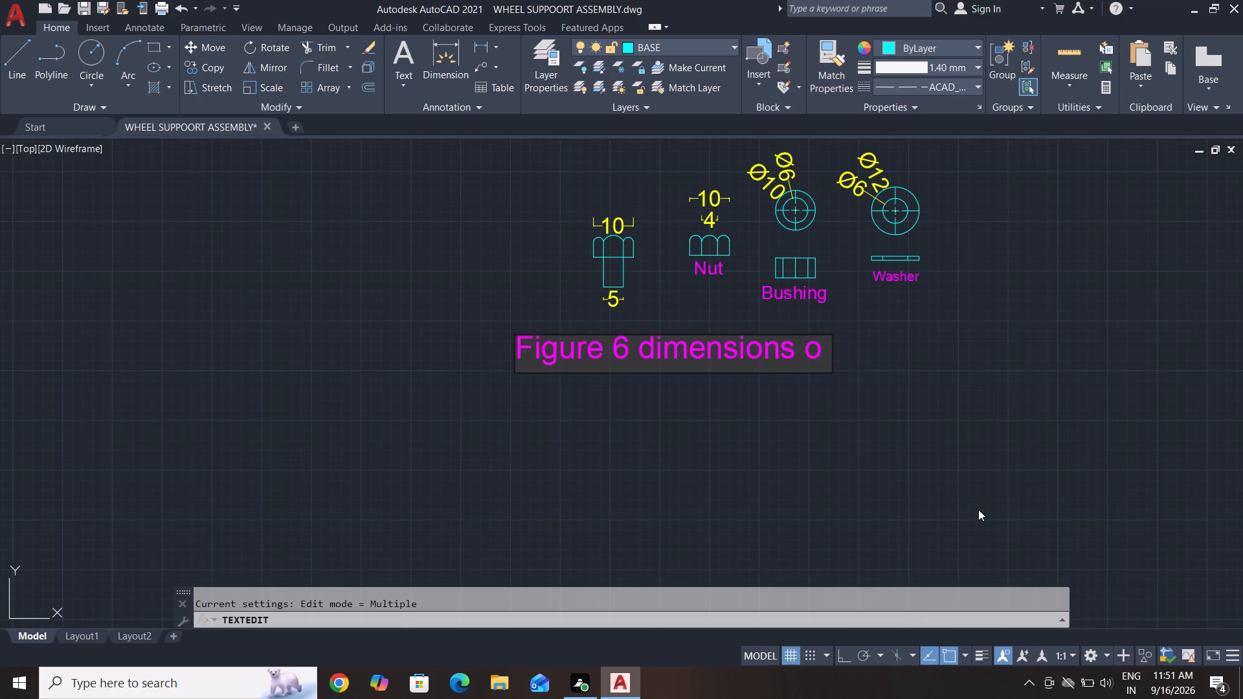
text(f)
key(space)
text(the)
key(space)
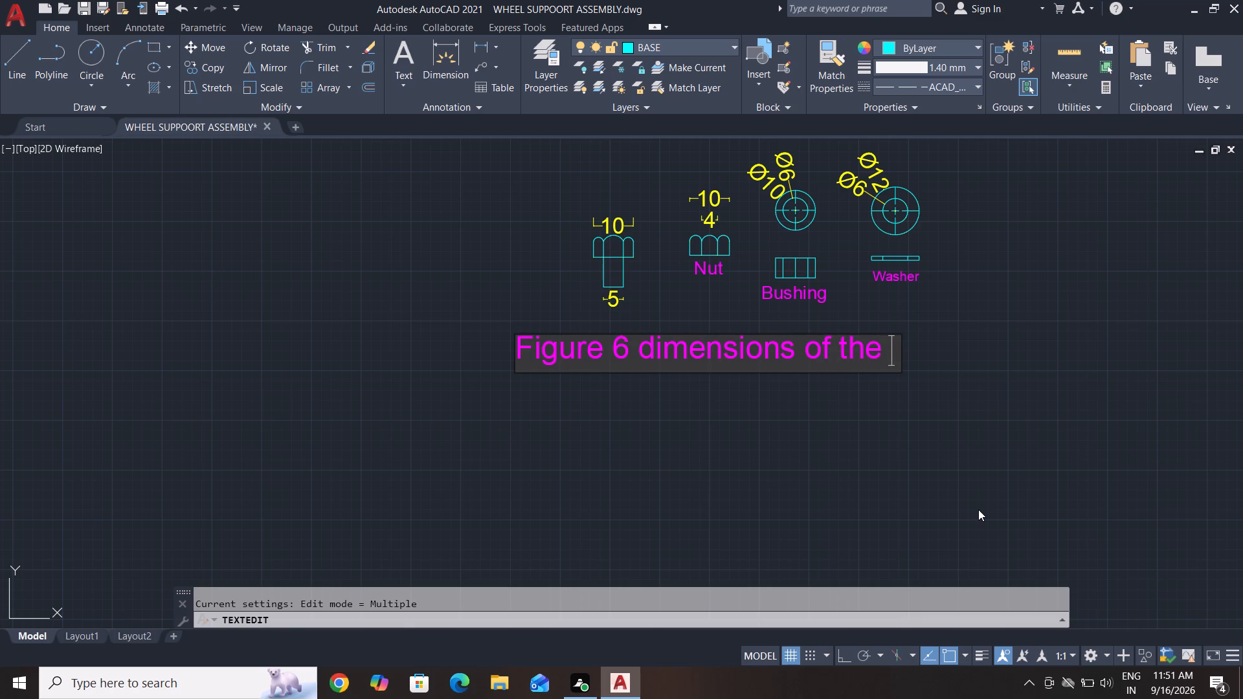
key(s)
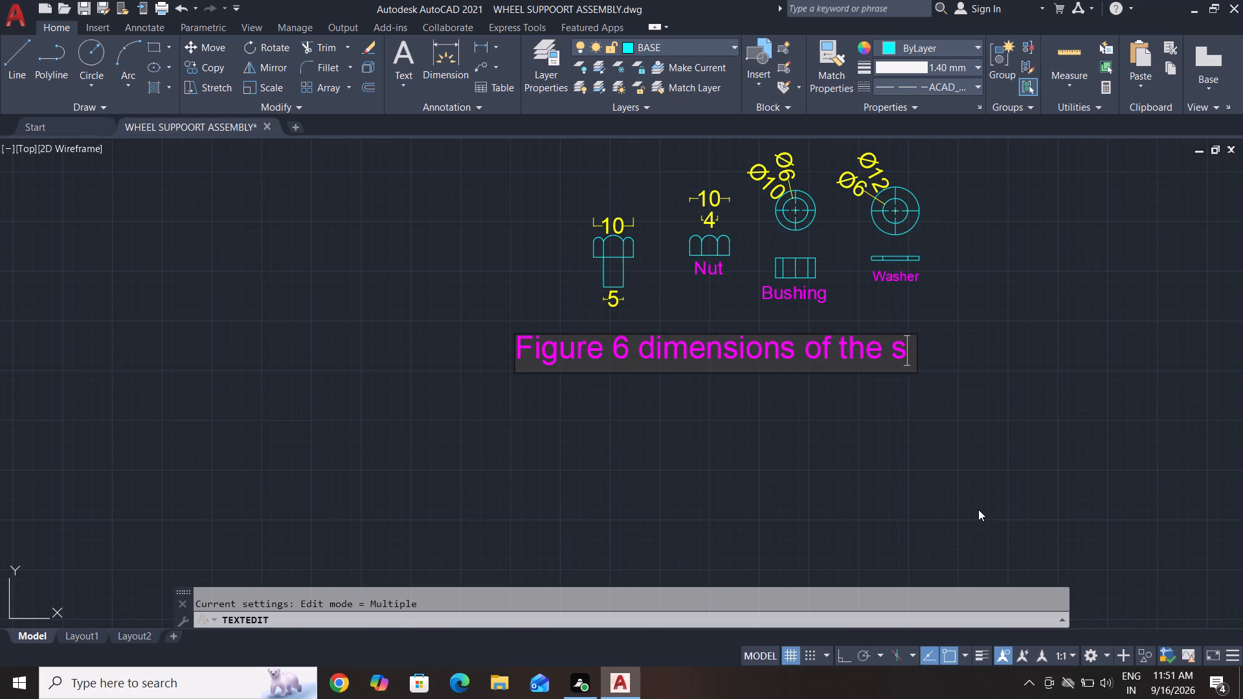
key(h)
text(ou)
text(lder)
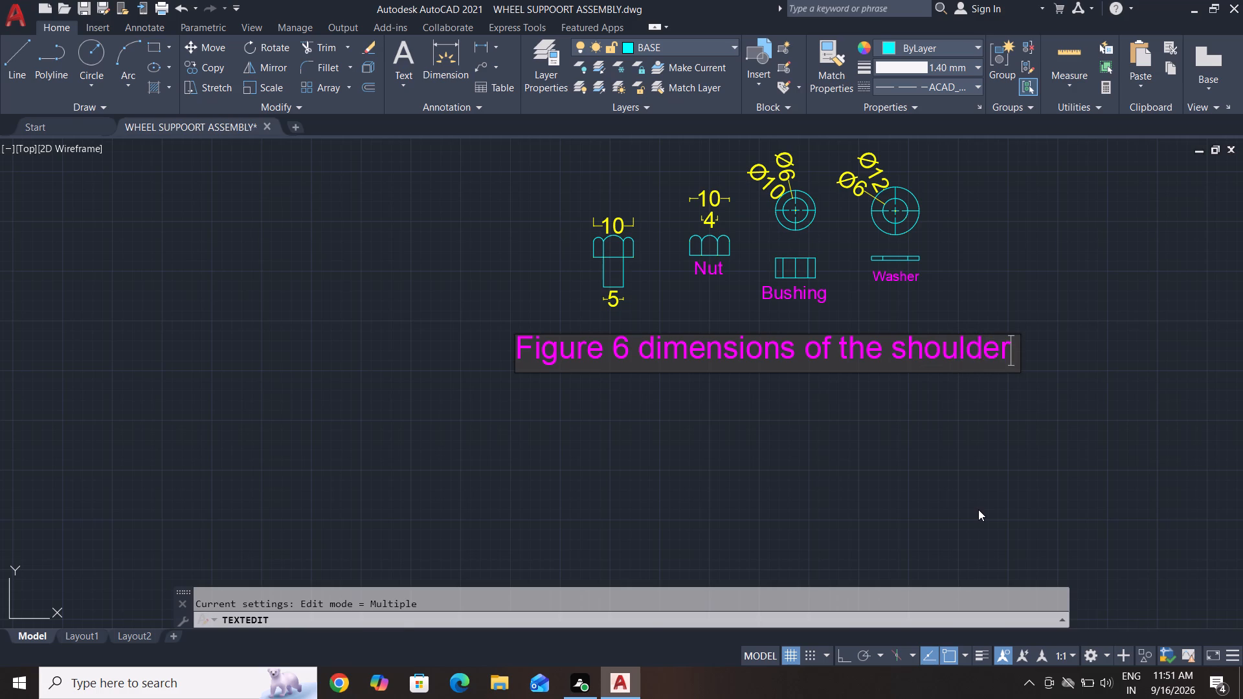
key(space)
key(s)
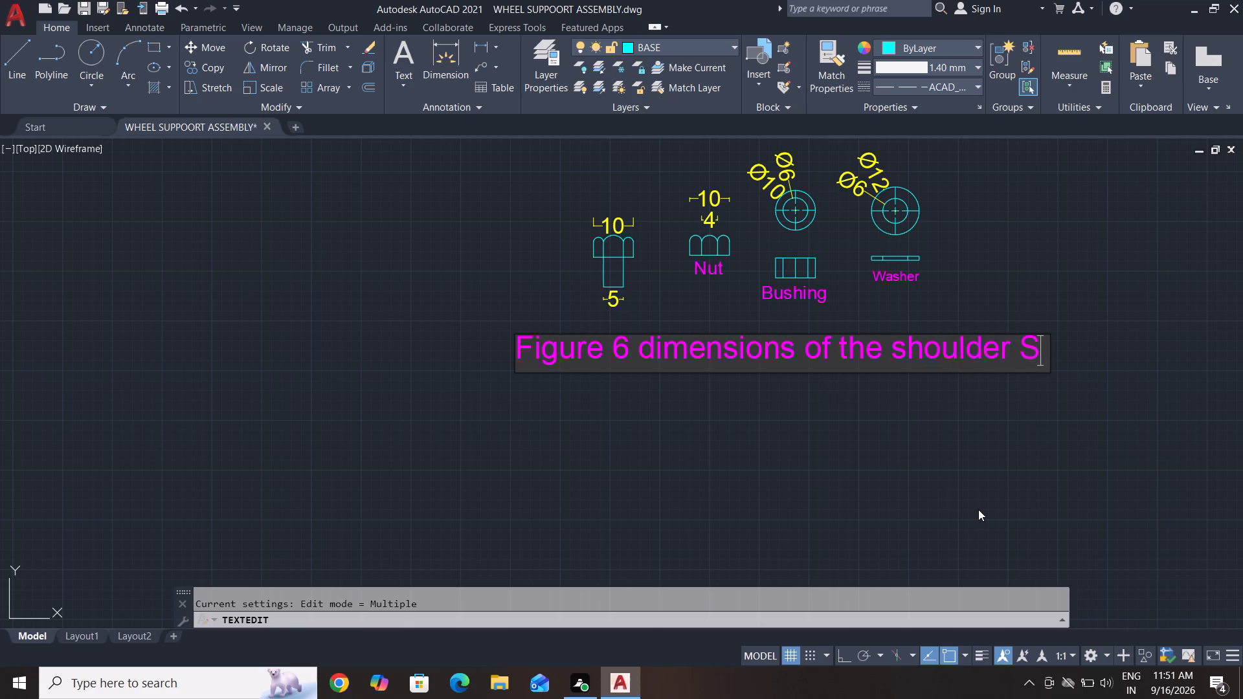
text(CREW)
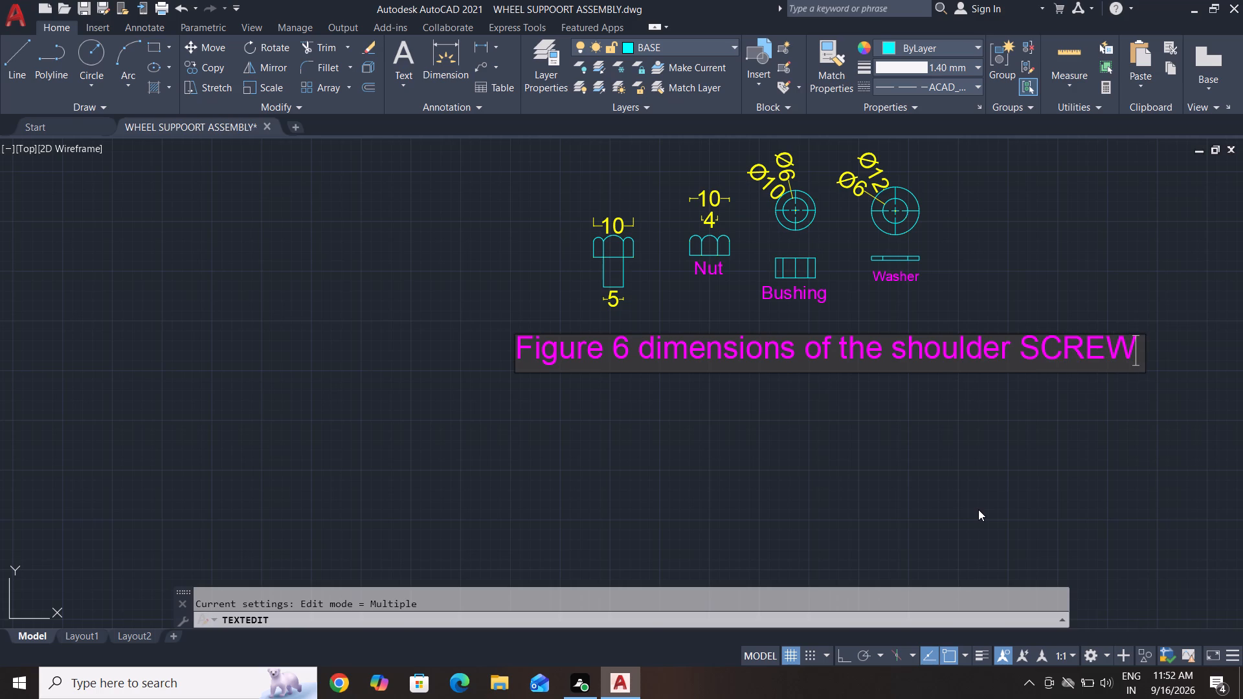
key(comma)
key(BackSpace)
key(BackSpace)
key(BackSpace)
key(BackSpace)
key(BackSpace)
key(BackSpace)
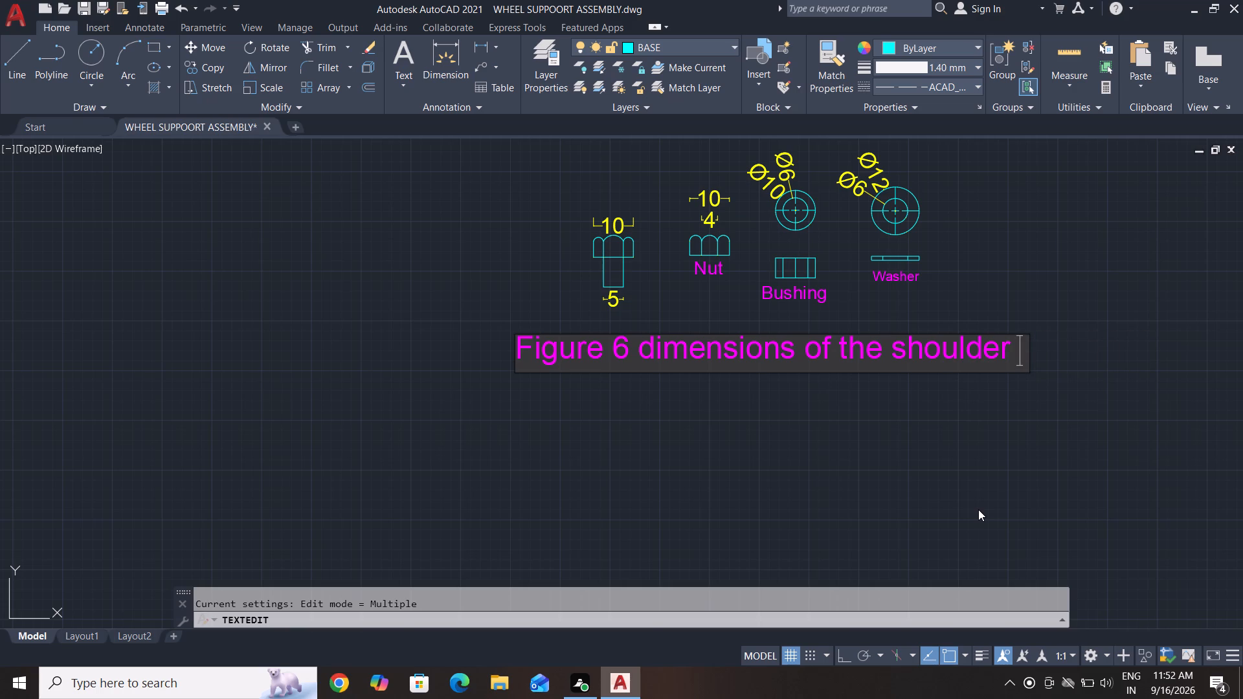
Append "Screw,Bolt," after "shoulder" in the Figure 6 caption, capitalizing both part names.
key(s)
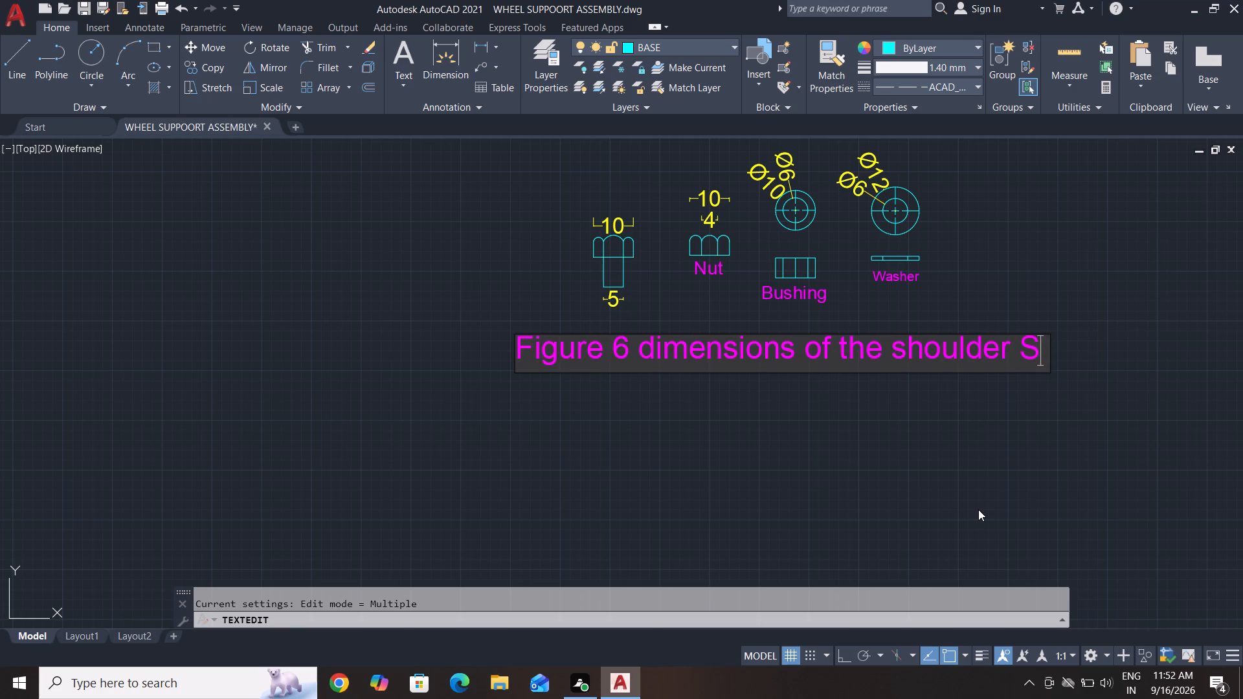
key(c)
key(BackSpace)
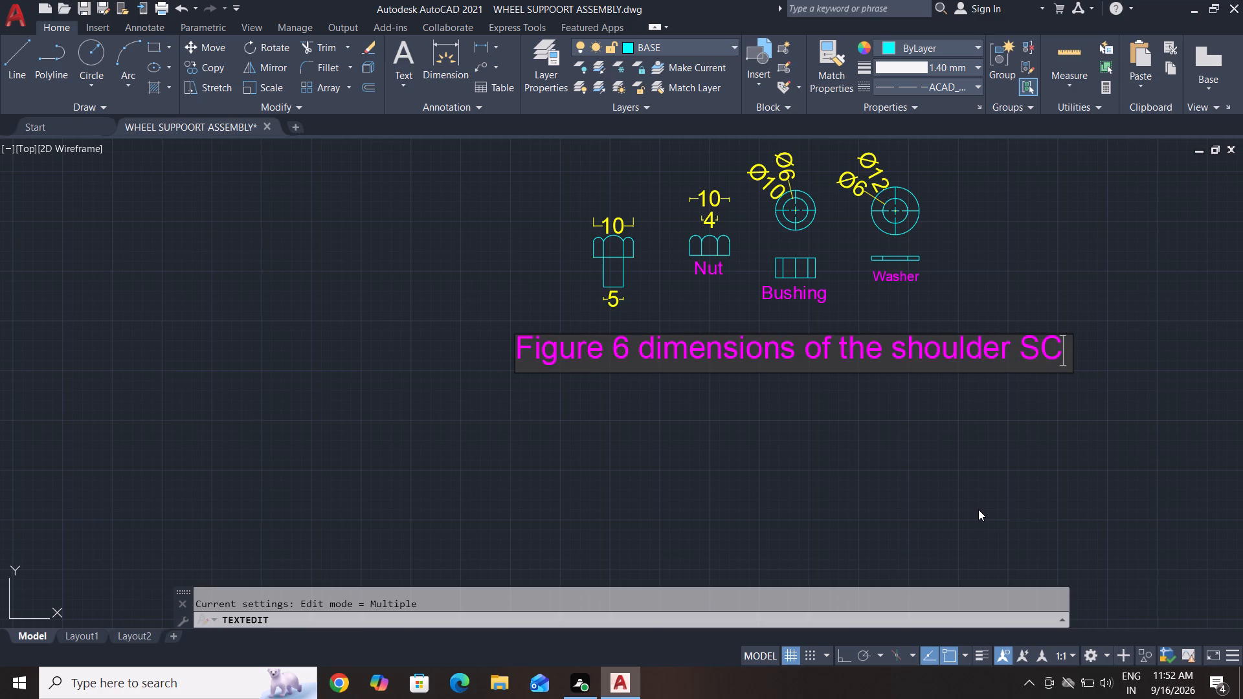
key(c)
text(rew)
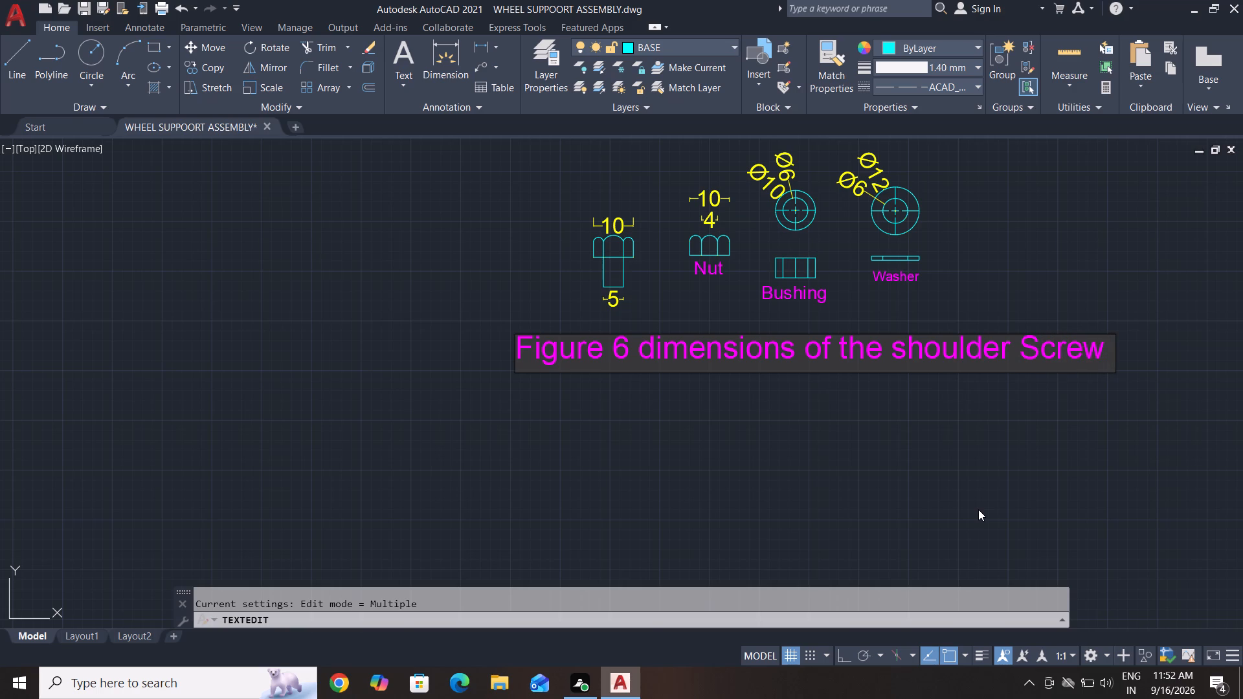
text(,bo)
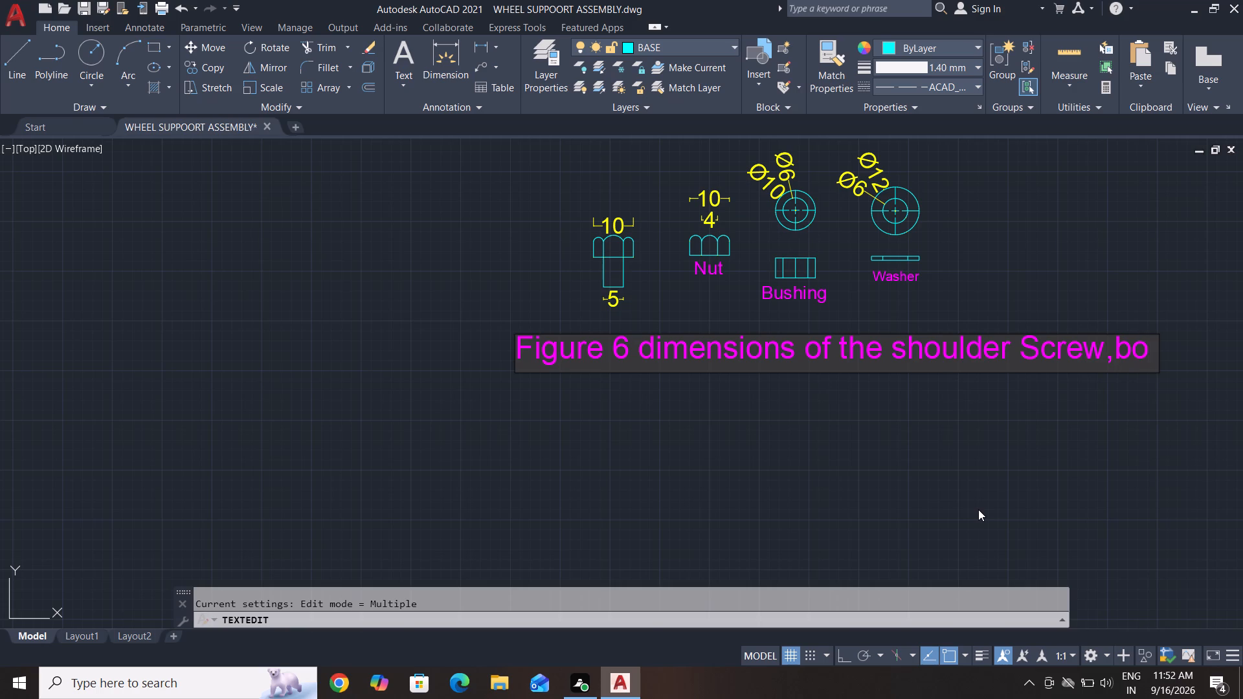
key(BackSpace)
key(BackSpace)
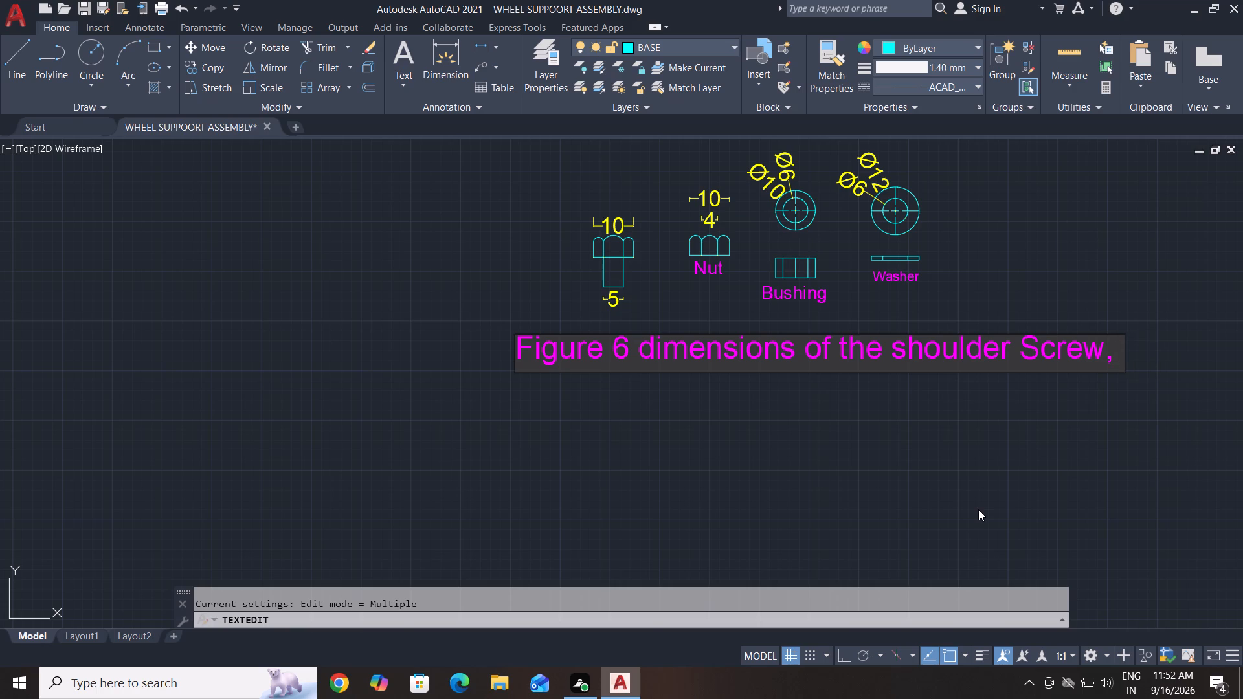
key(b)
text(ol)
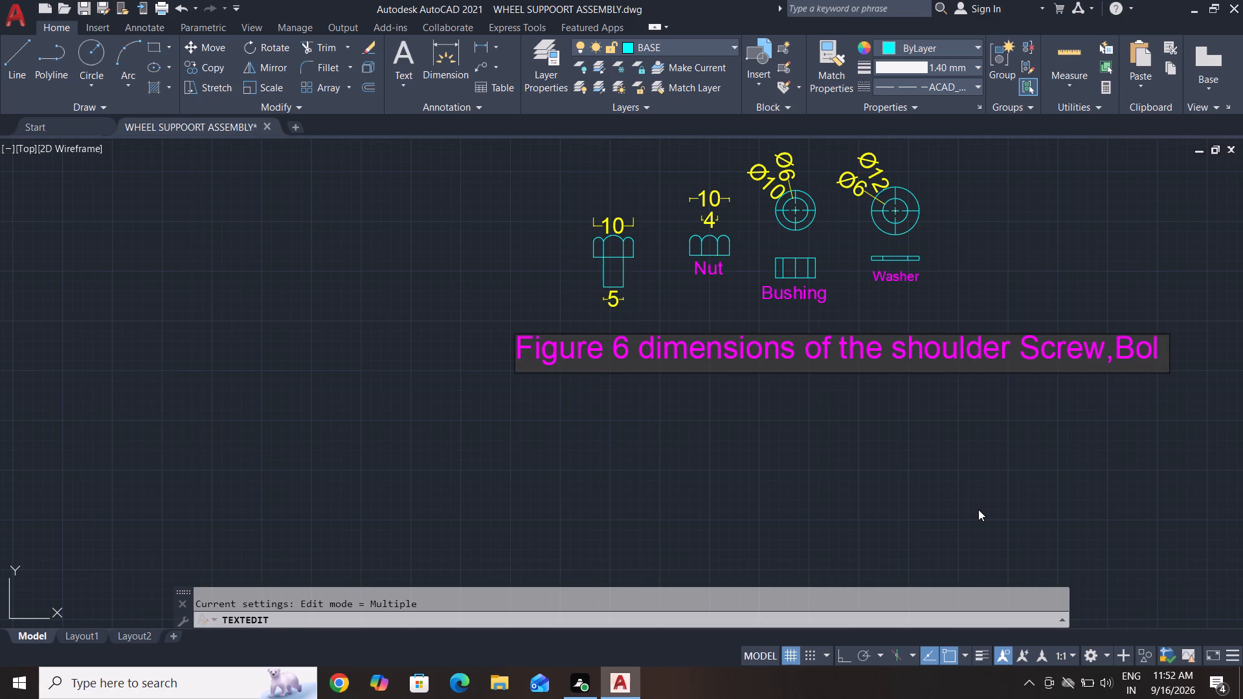
text(t)
key(space)
key(BackSpace)
key(comma)
key(space)
Continue the Figure 6 caption's parts list with "Nut,Bushing," after "Bolt,".
text(nu)
key(BackSpace)
key(BackSpace)
key(n)
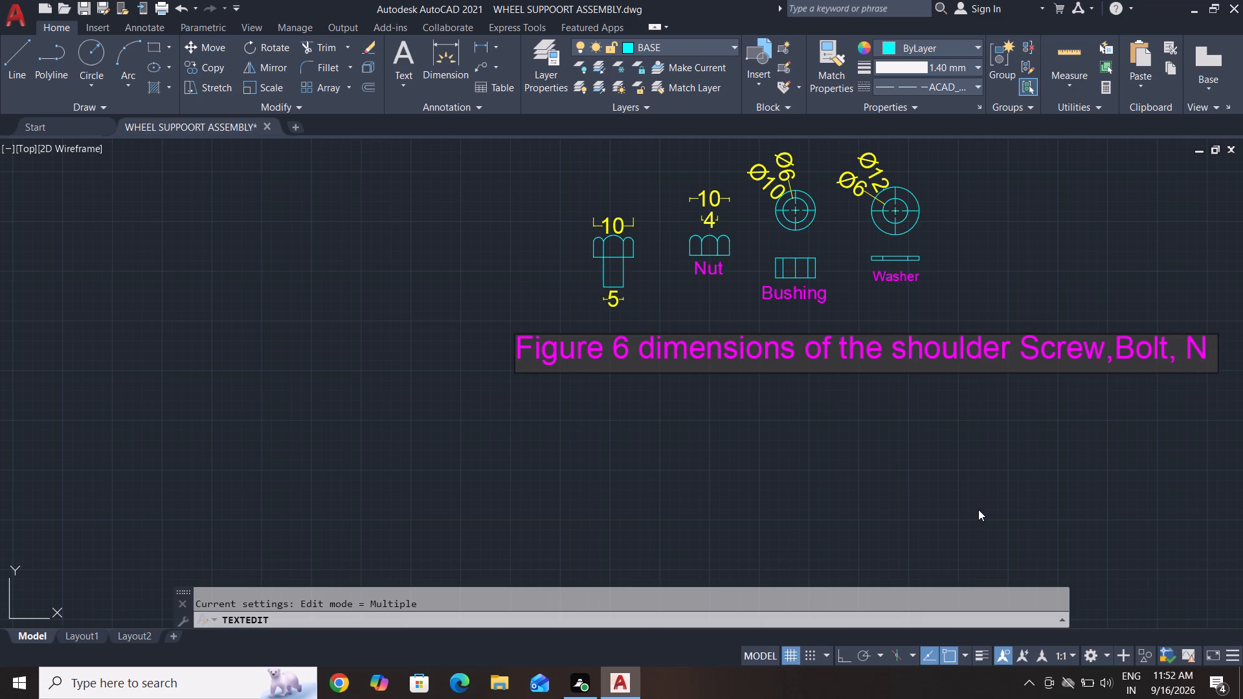
text(ut)
key(comma)
key(b)
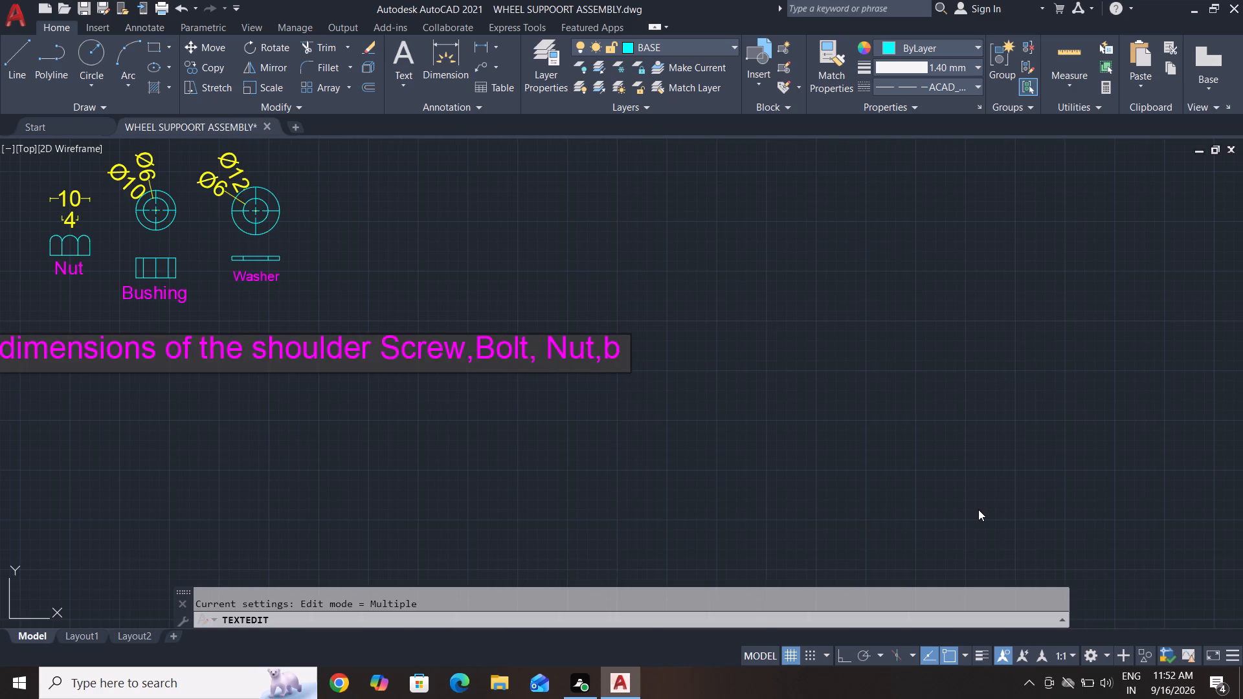
key(BackSpace)
key(b)
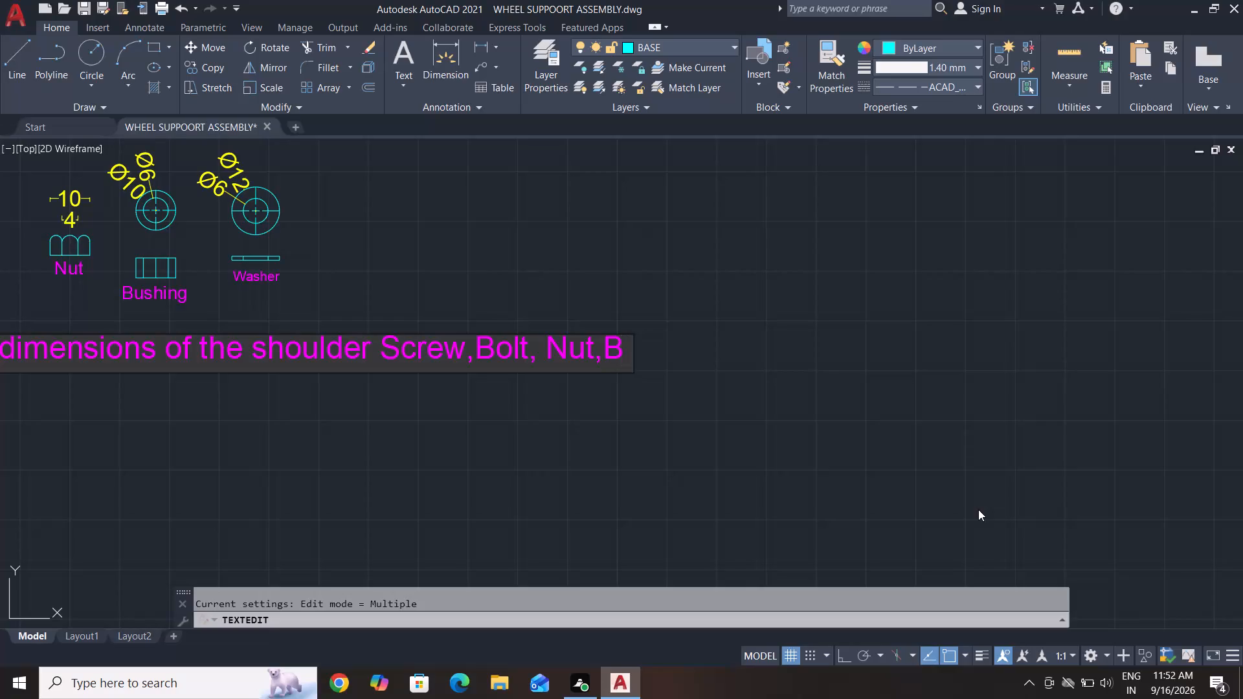
key(u)
key(s)
key(h)
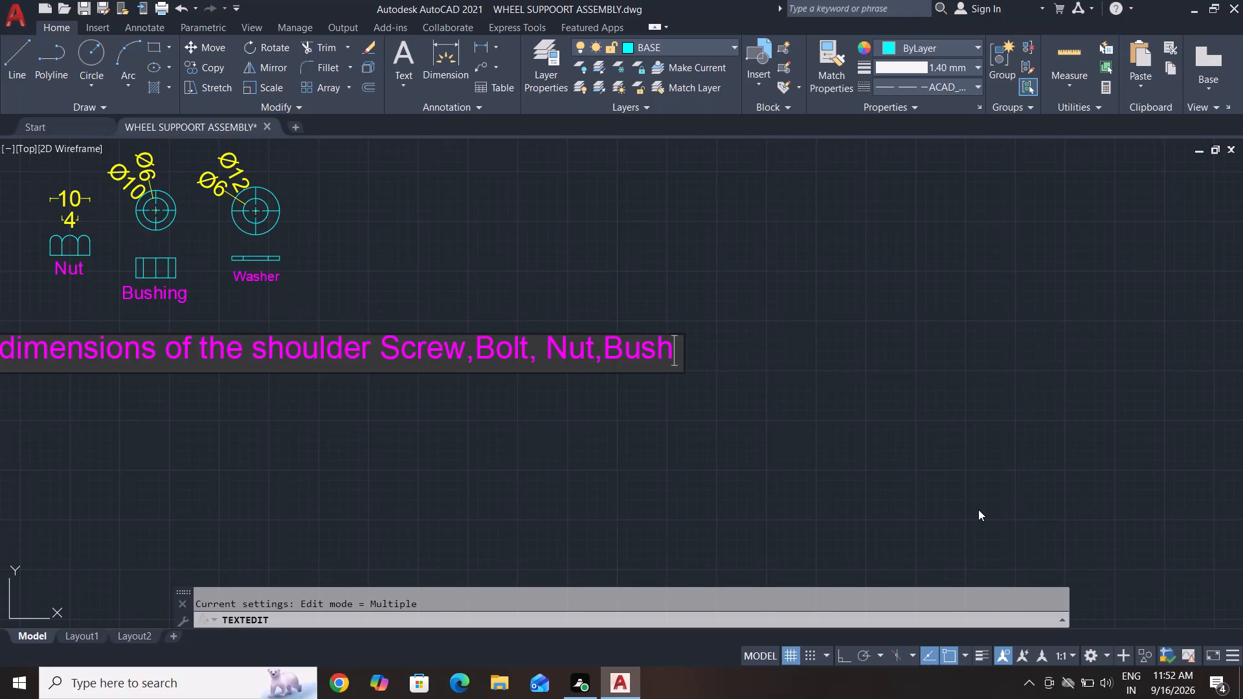
text(ing)
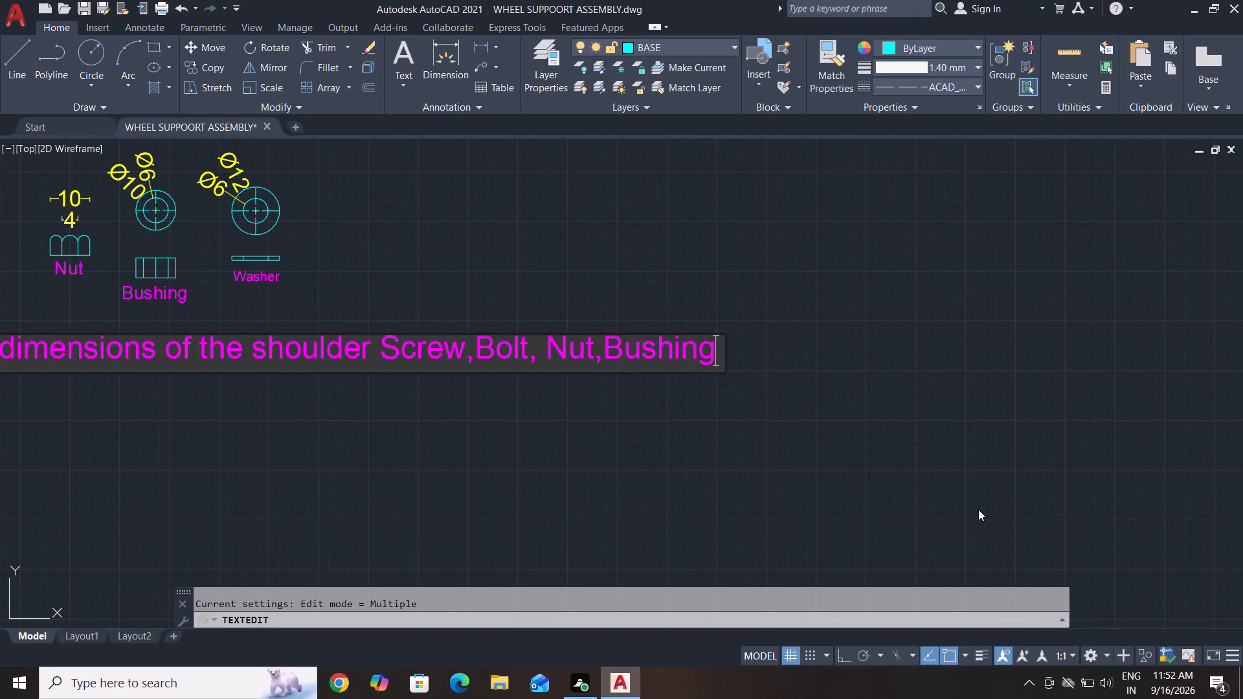
key(comma)
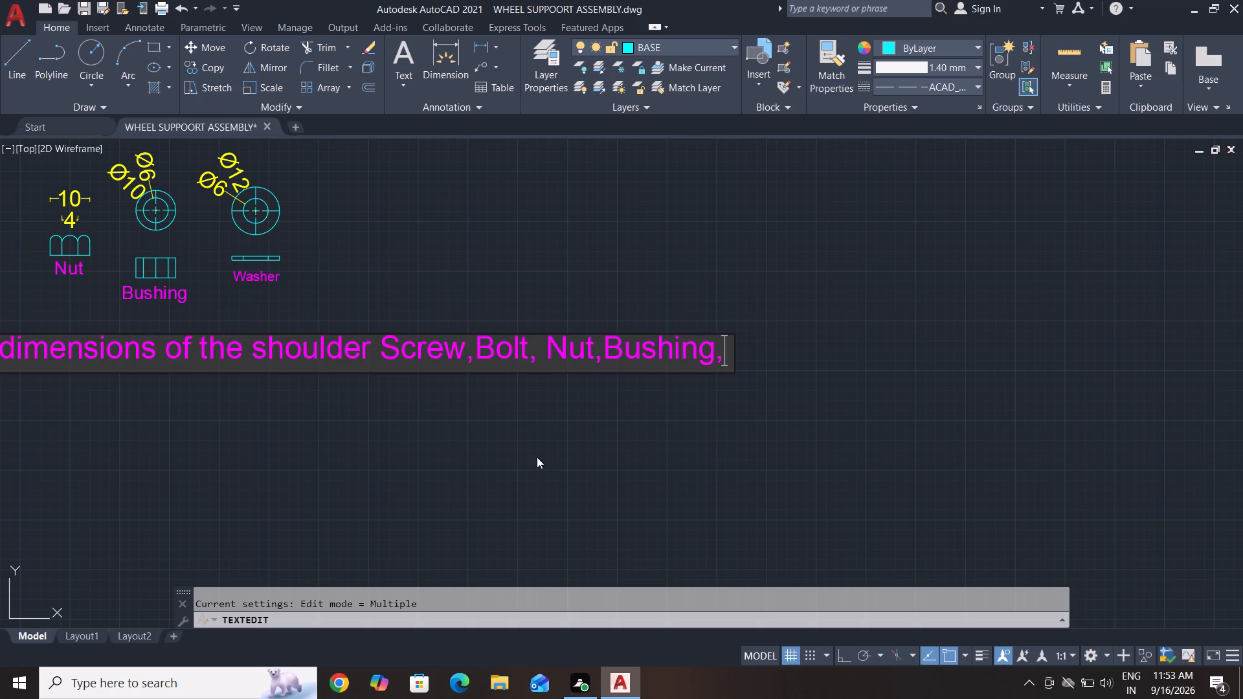
End the Figure 6 caption with "and Washer" and finish the text editing.
key(space)
text(and)
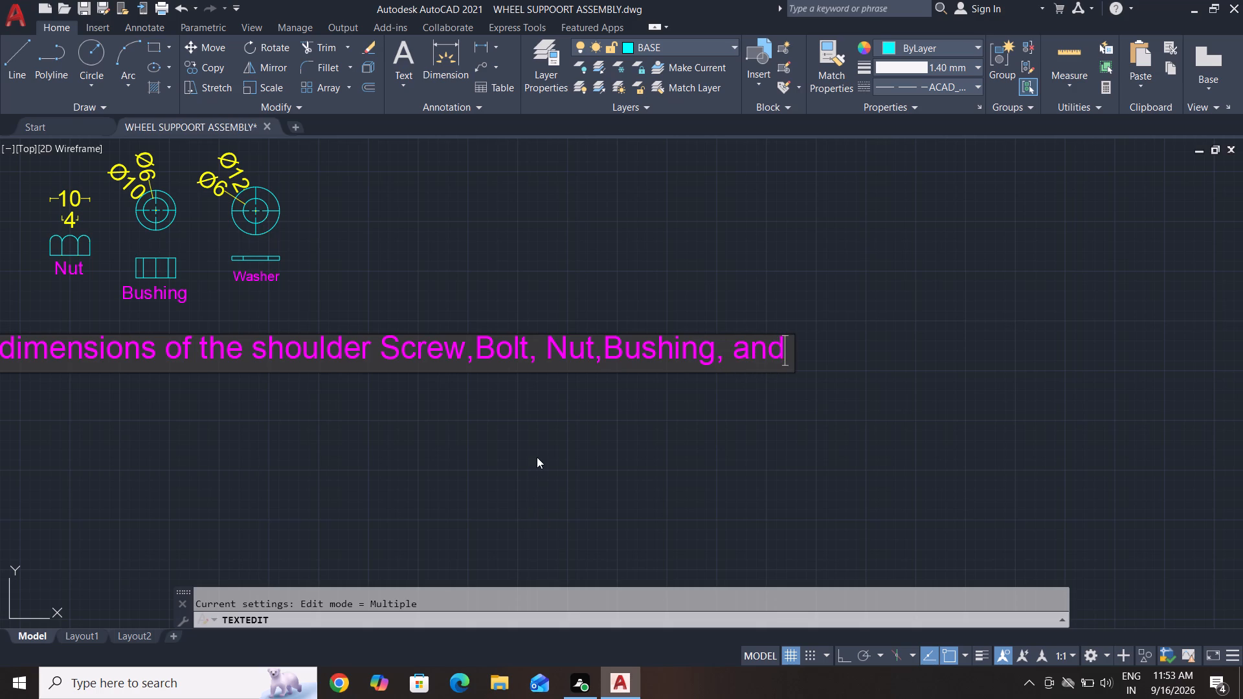
key(space)
text(was)
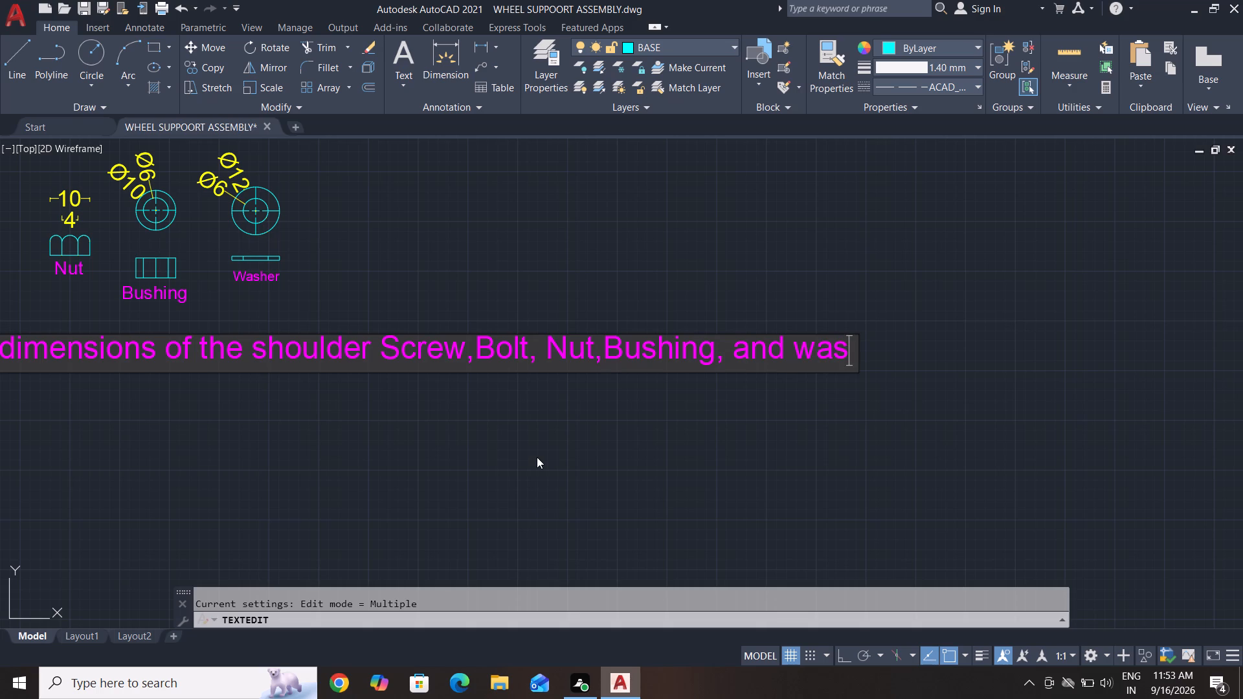
key(BackSpace)
key(BackSpace)
key(BackSpace)
key(w)
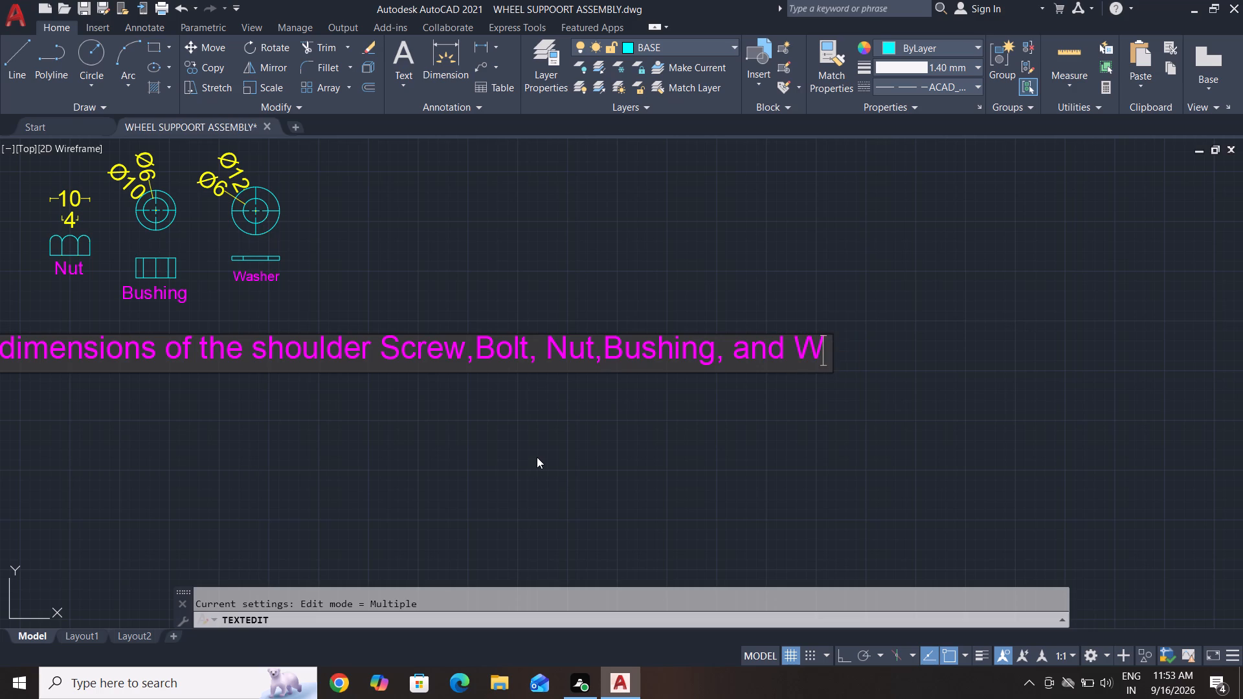
text(as)
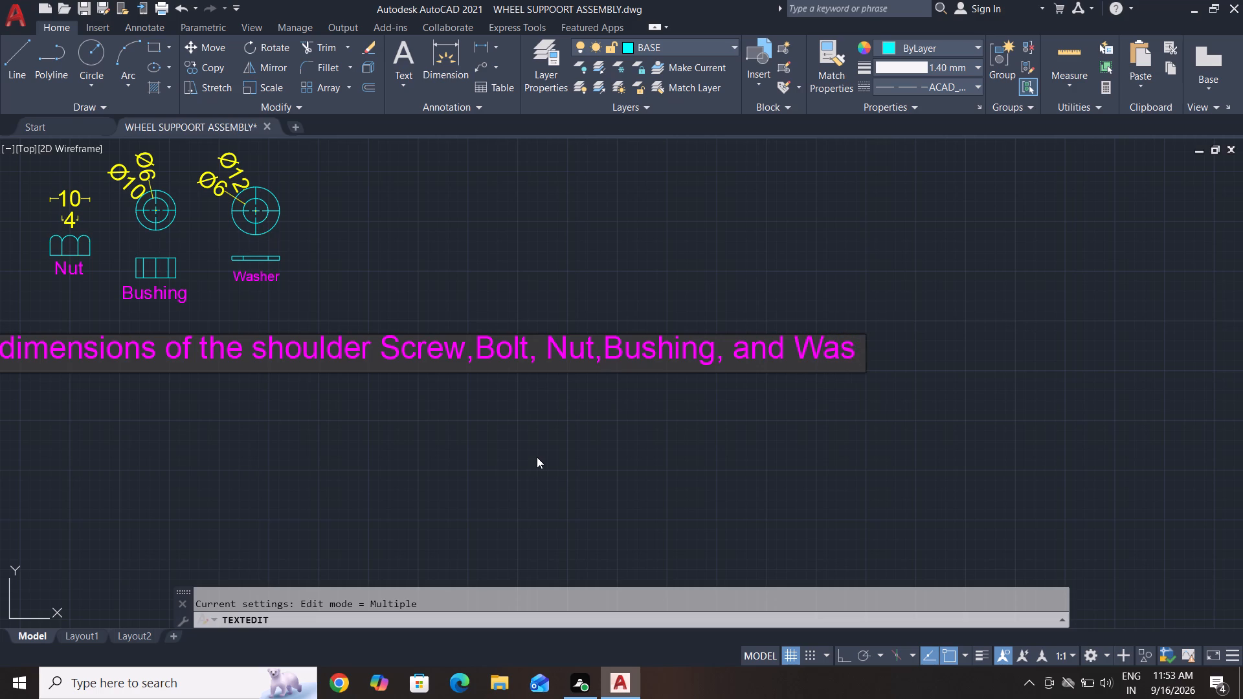
text(her)
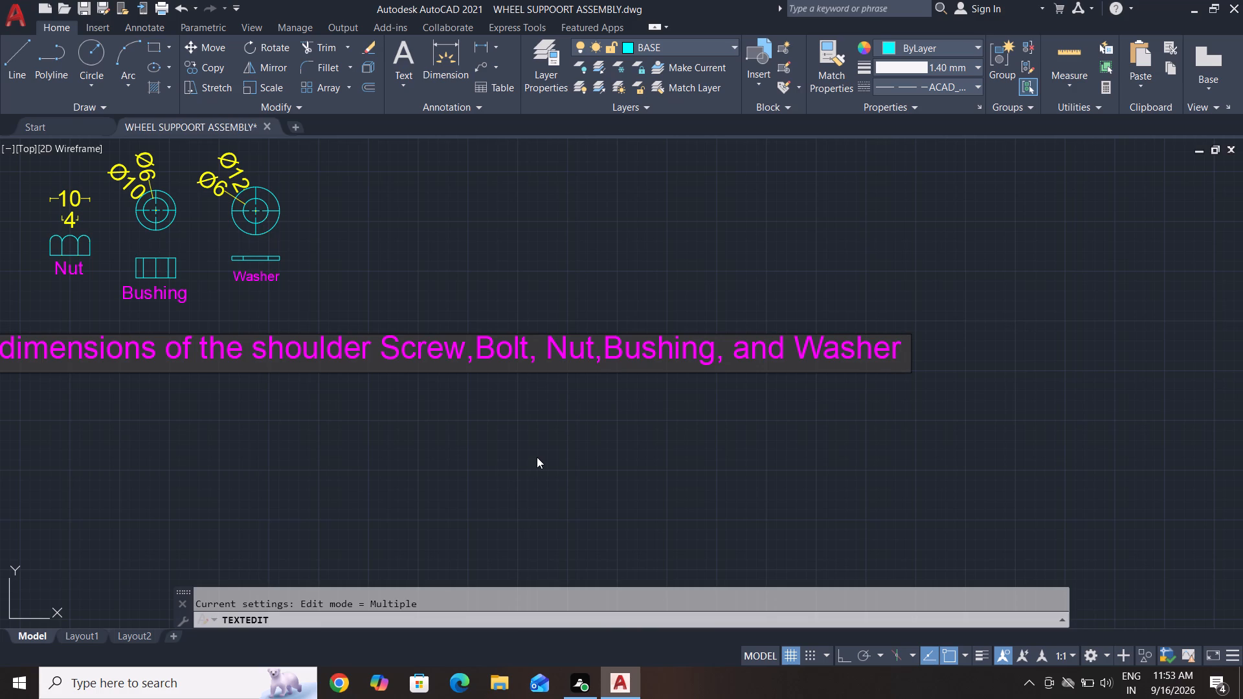
click(573, 457)
scroll(543, 465, down, 3)
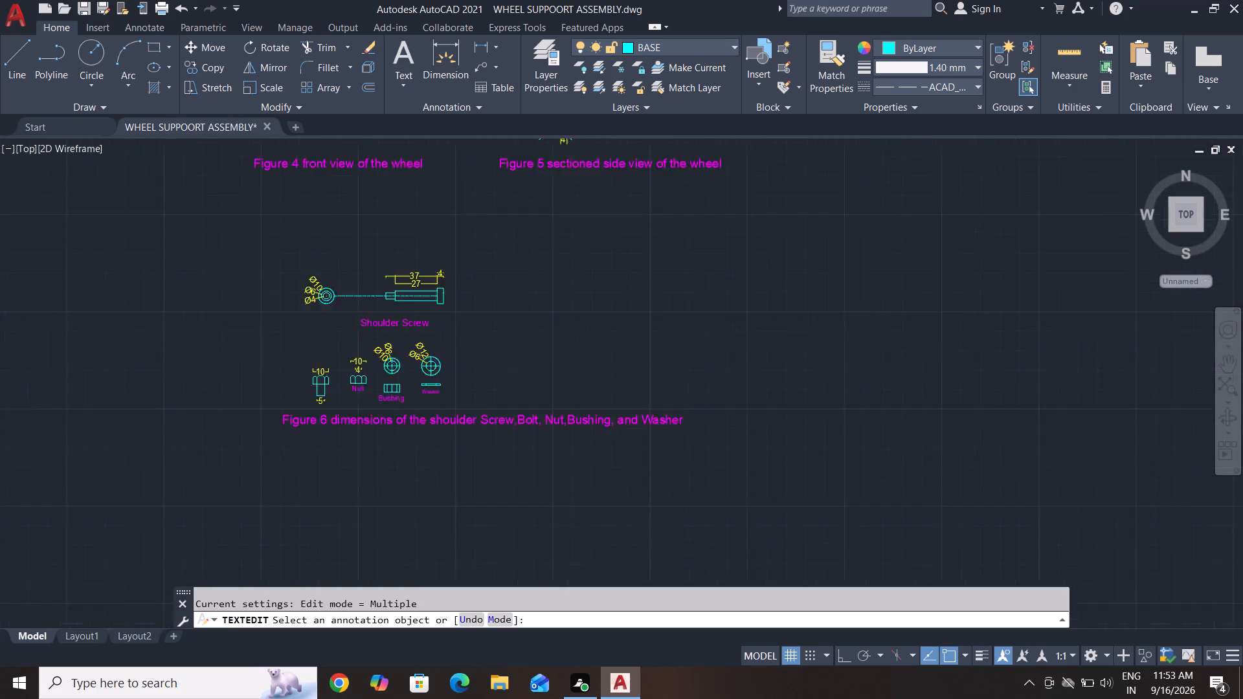
scroll(543, 465, down, 1)
scroll(489, 436, up, 4)
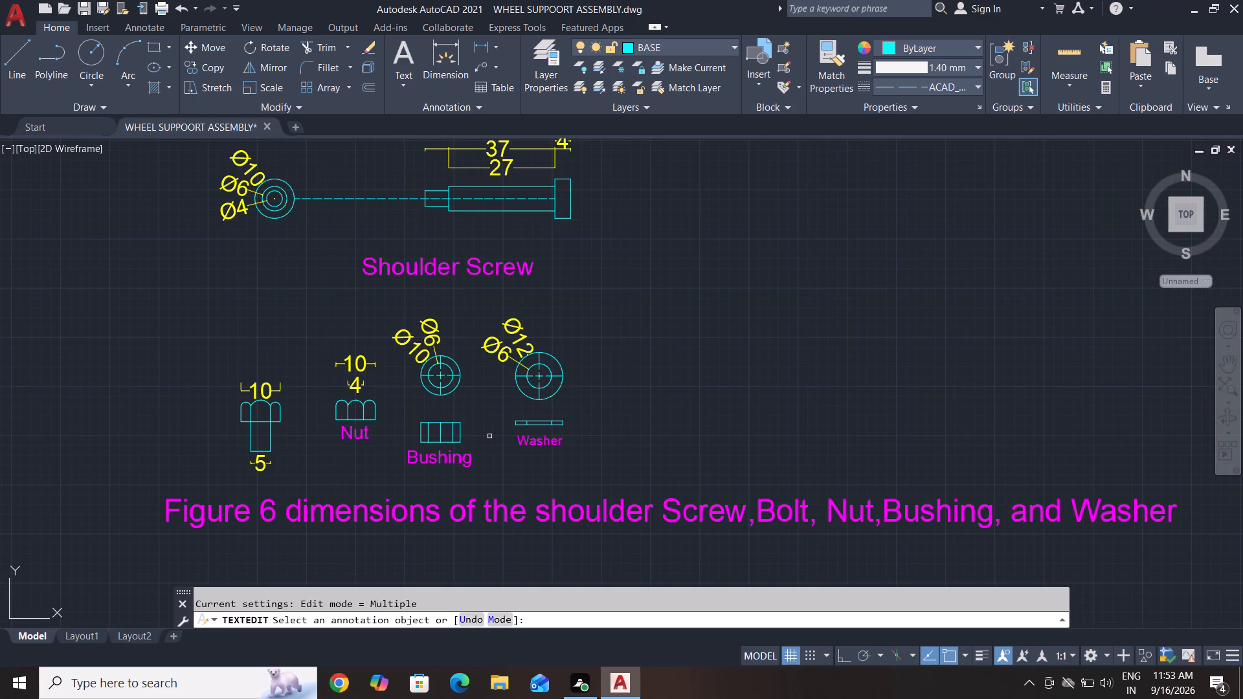
scroll(489, 436, down, 1)
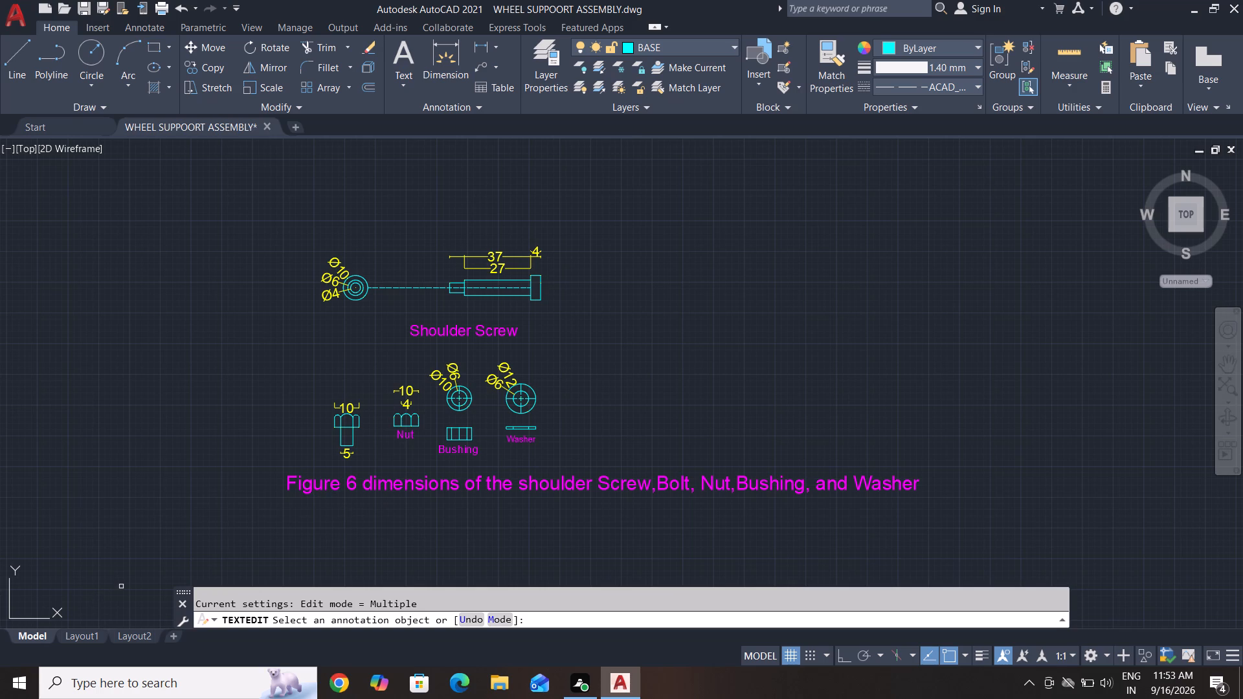
key(Escape)
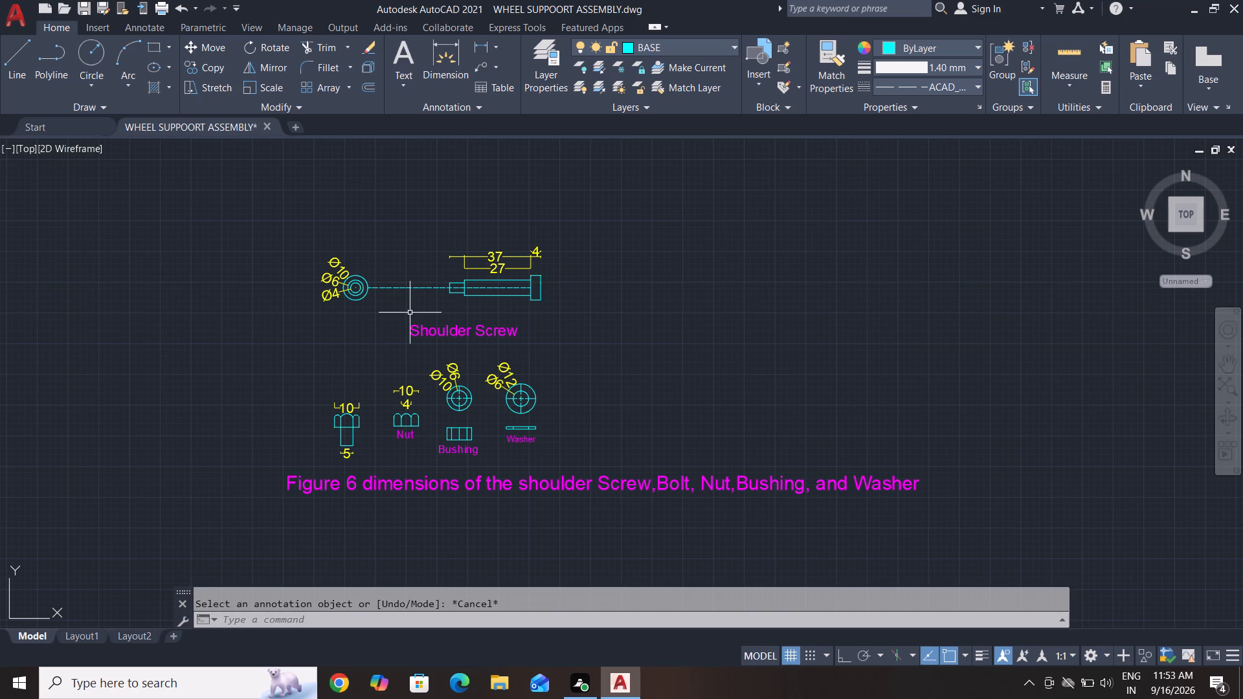
key(Escape)
key(Escape)
Trim away the dashed centre line segment between the shoulder screw's circular end view and its side view.
text(tr)
key(space)
key(space)
click(424, 302)
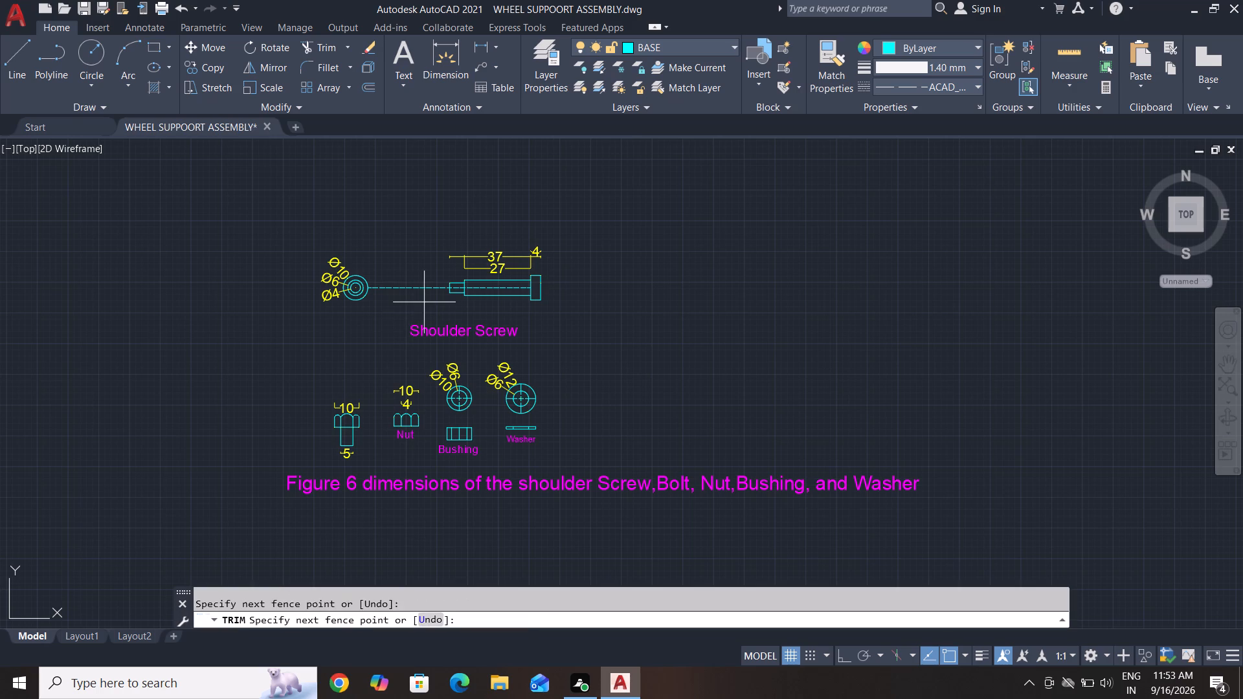
click(394, 216)
key(Escape)
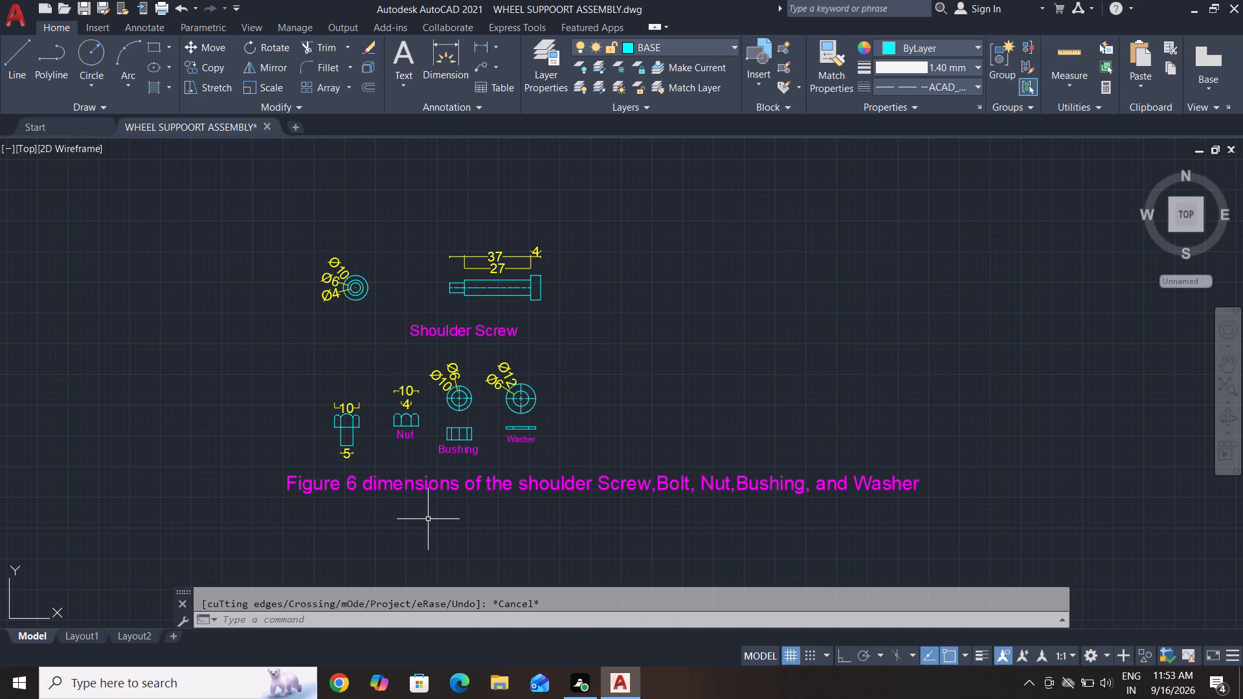
key(Escape)
key(Escape)
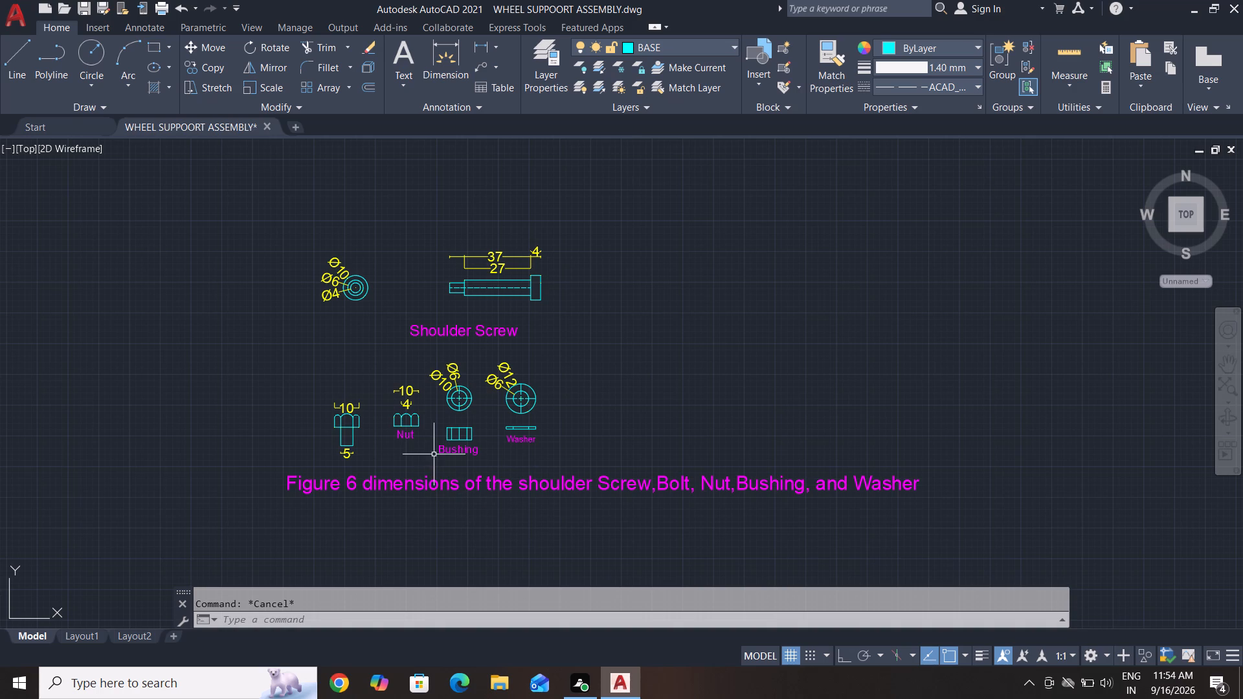
Make DIMENSION the current layer.
scroll(415, 432, up, 2)
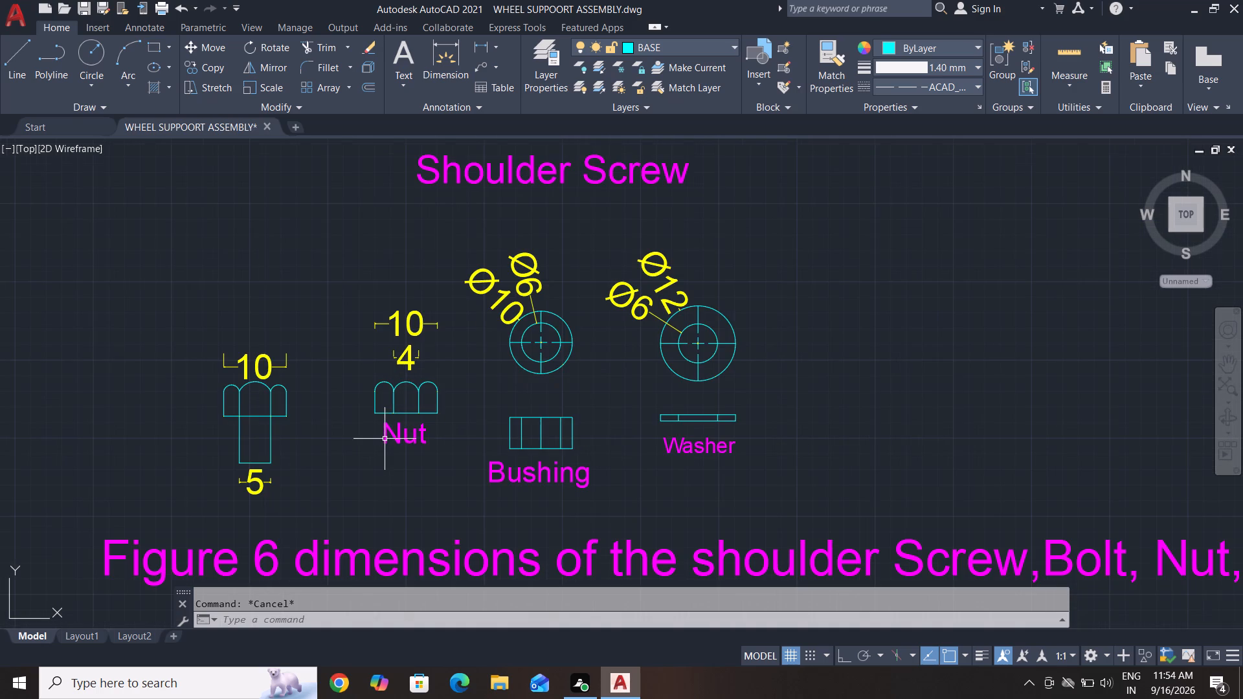
click(726, 43)
click(713, 131)
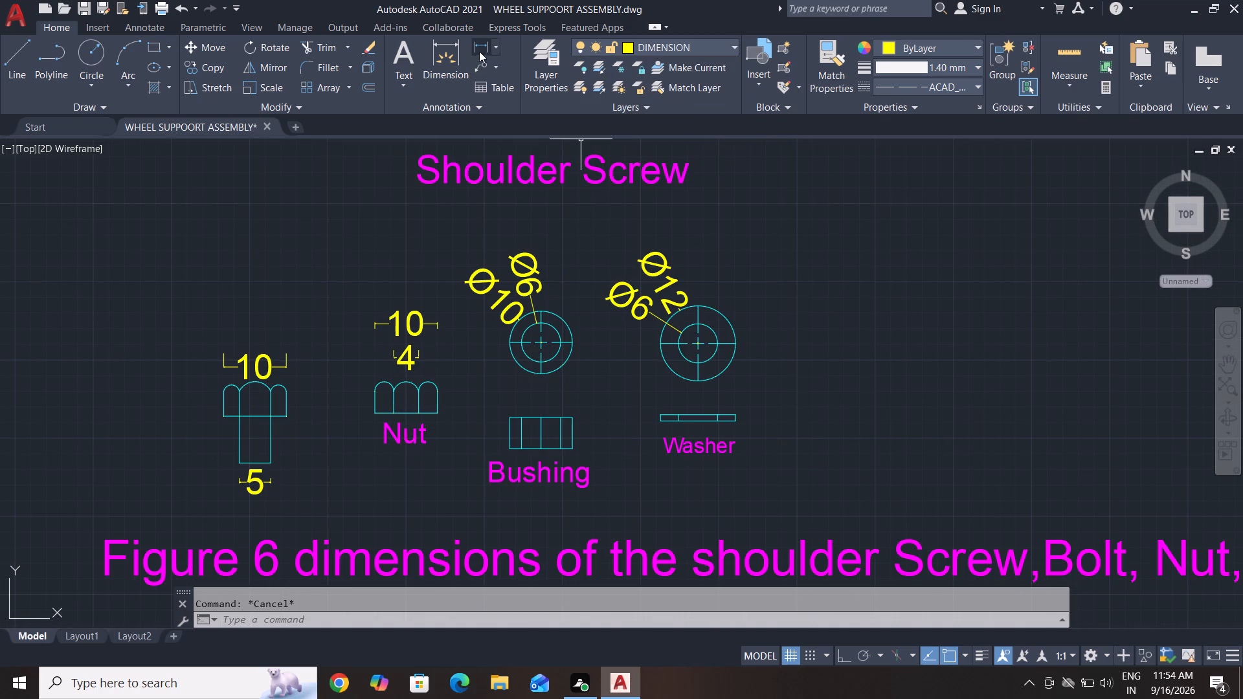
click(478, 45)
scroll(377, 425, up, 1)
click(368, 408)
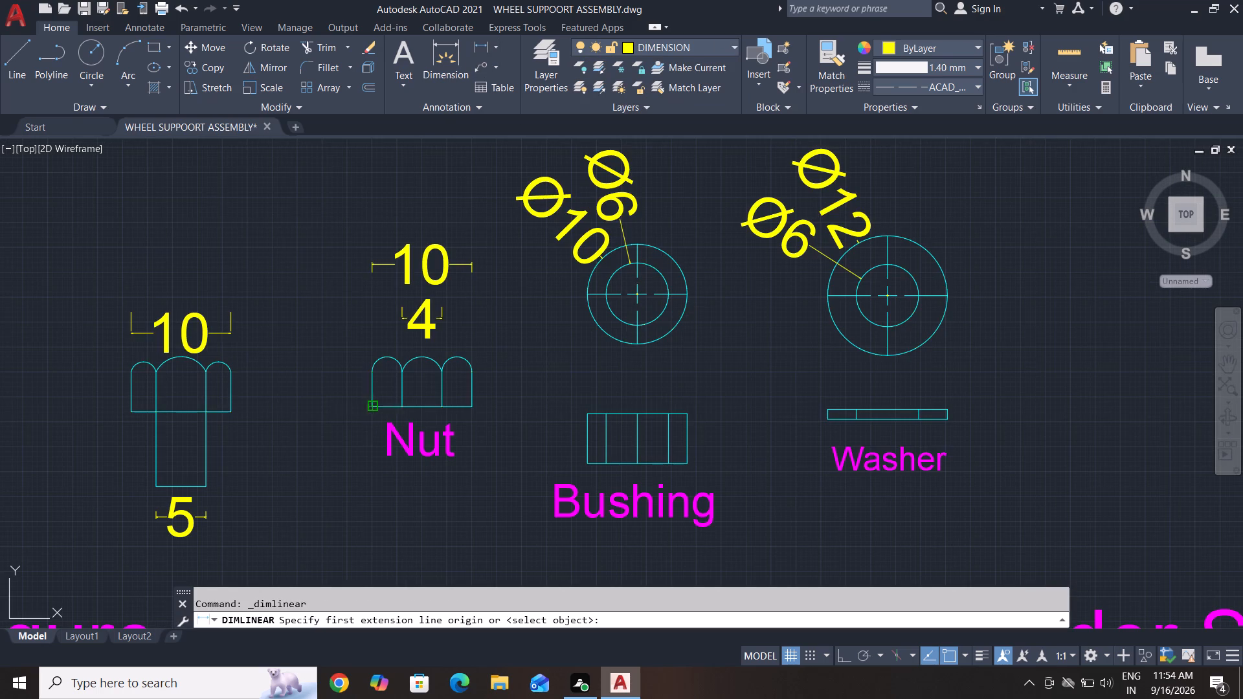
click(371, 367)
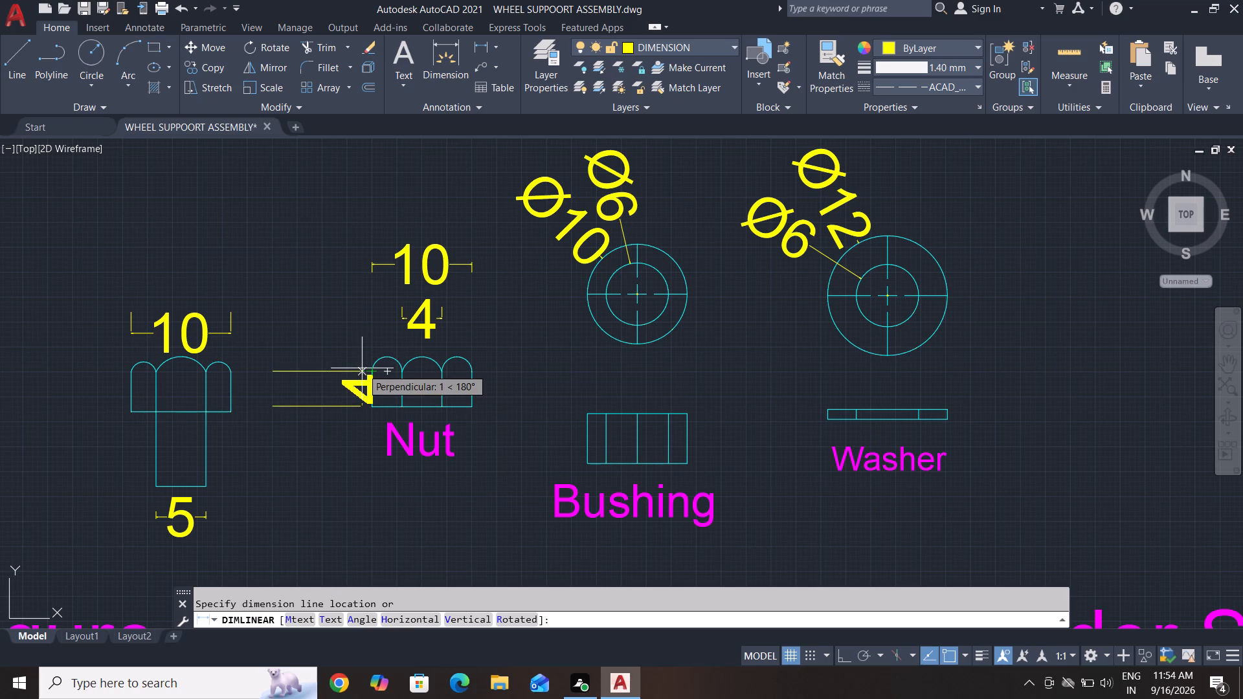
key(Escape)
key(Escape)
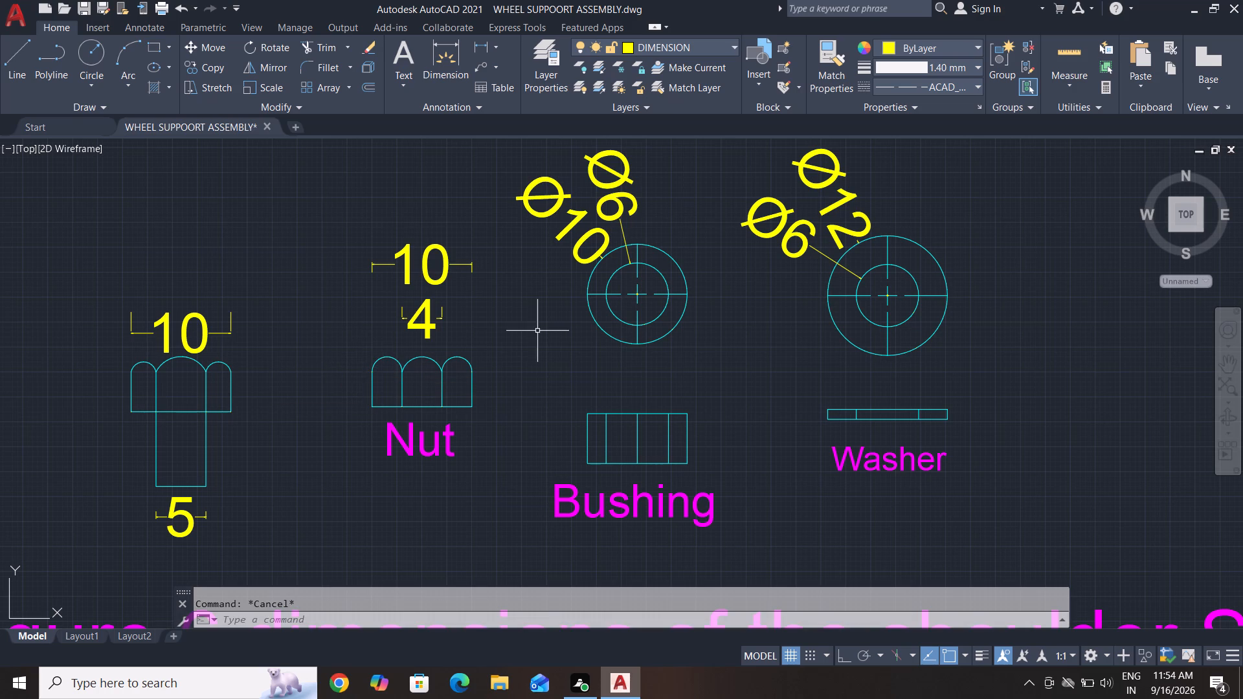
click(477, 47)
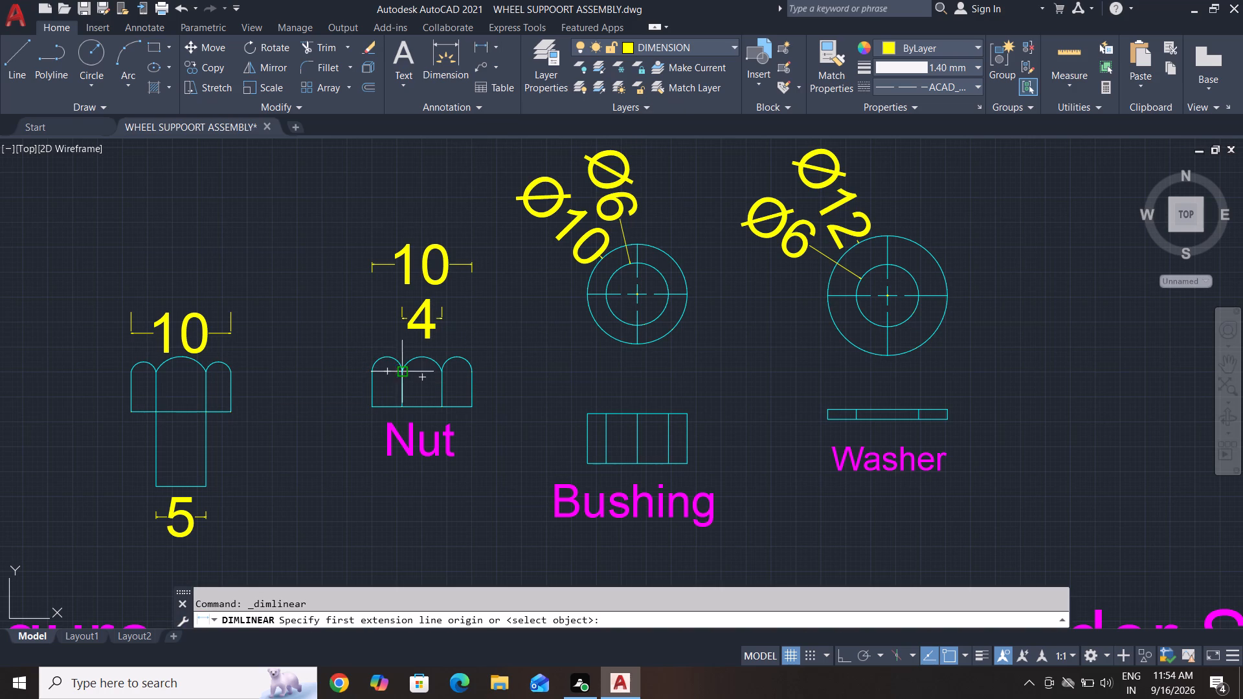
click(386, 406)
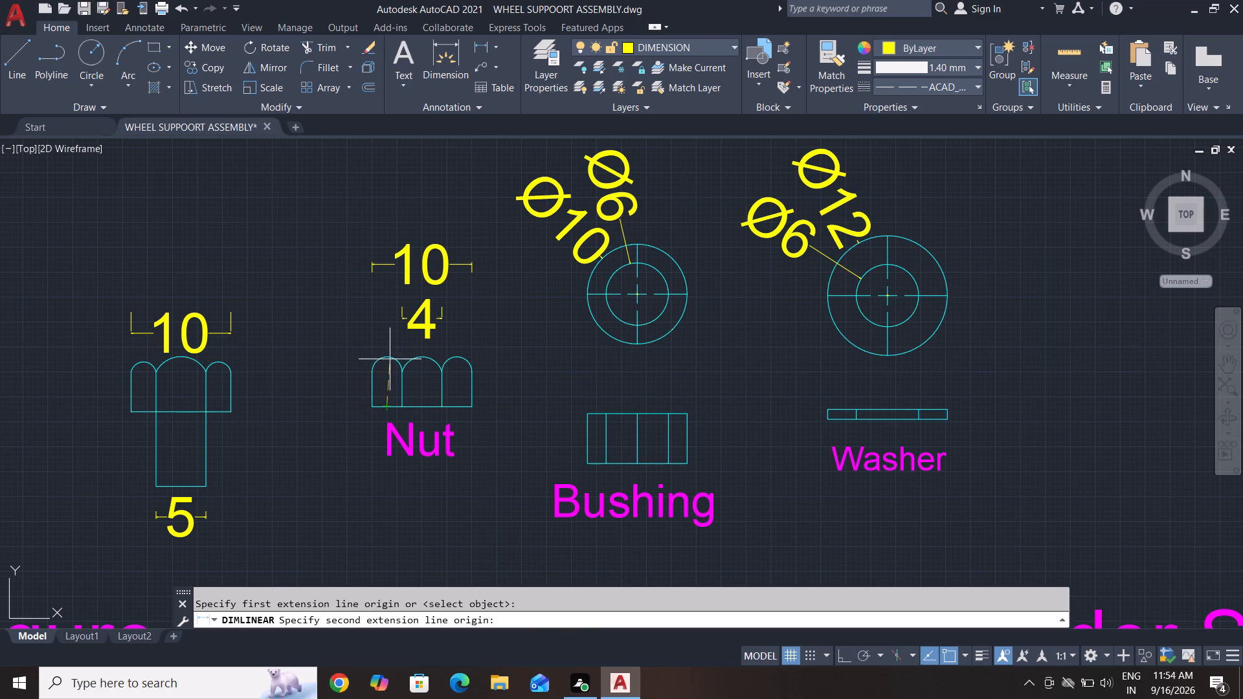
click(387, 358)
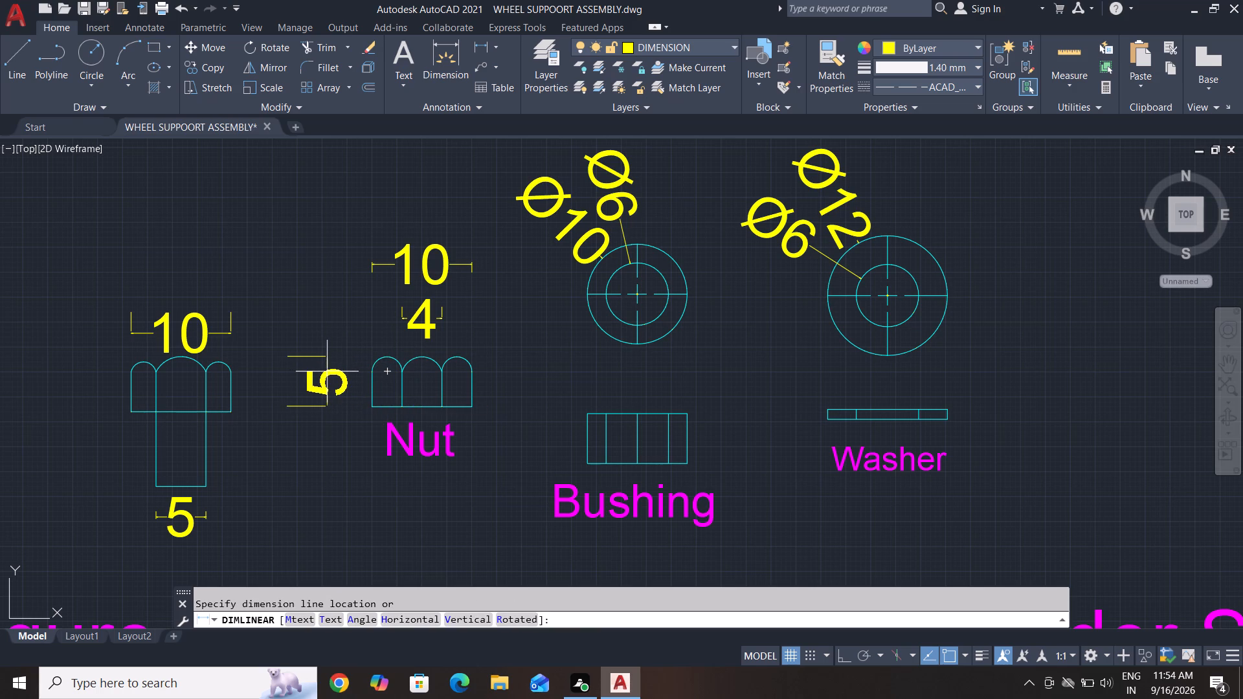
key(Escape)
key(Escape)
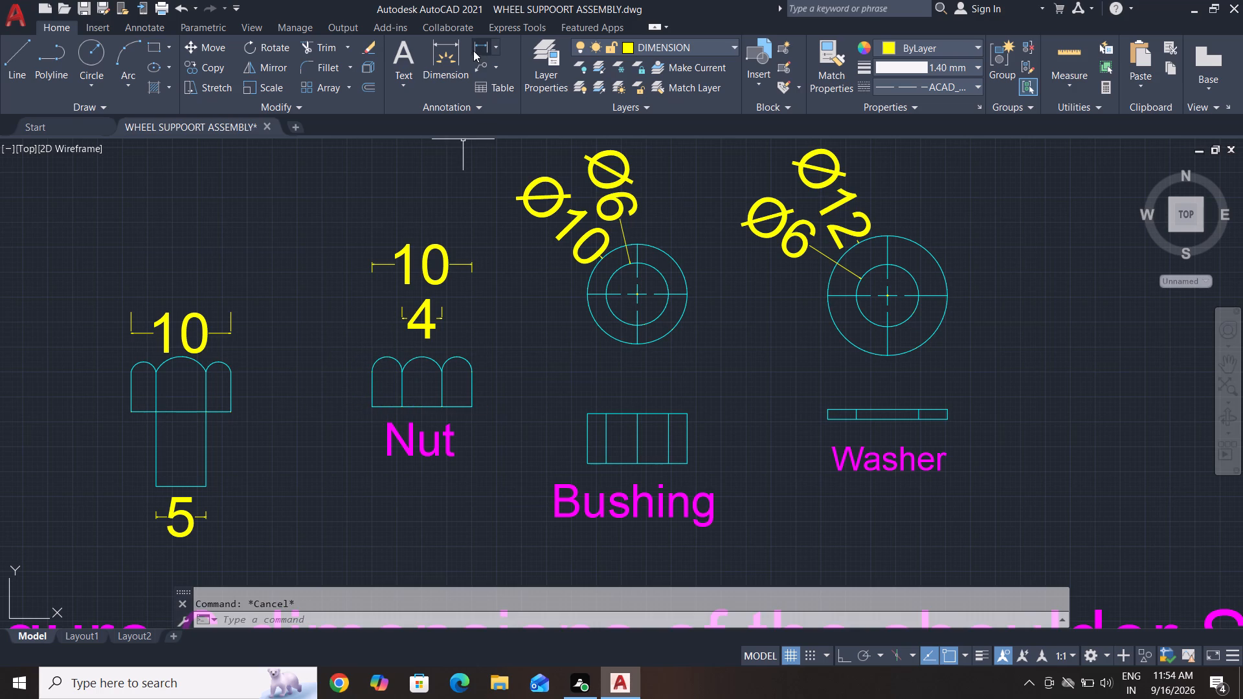
Add a vertical linear dimension for the nut's full height, from its base to the middle arc's top, placed on the side facing the bolt.
click(482, 43)
click(421, 406)
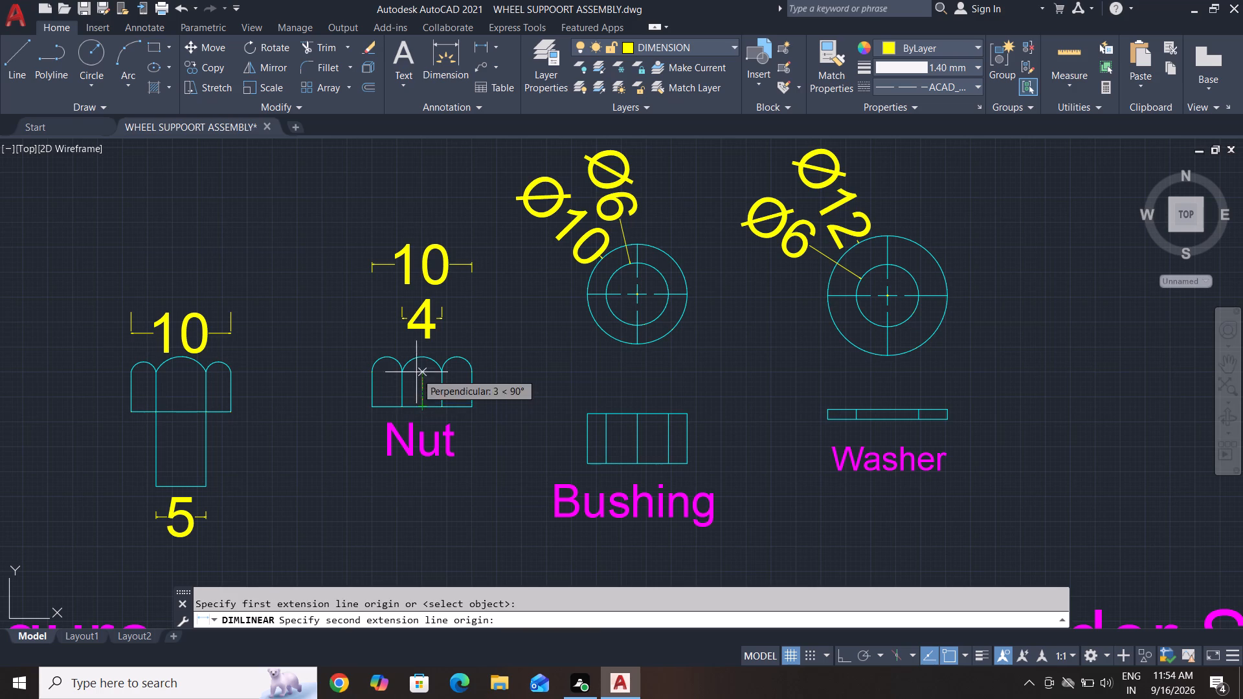
click(423, 357)
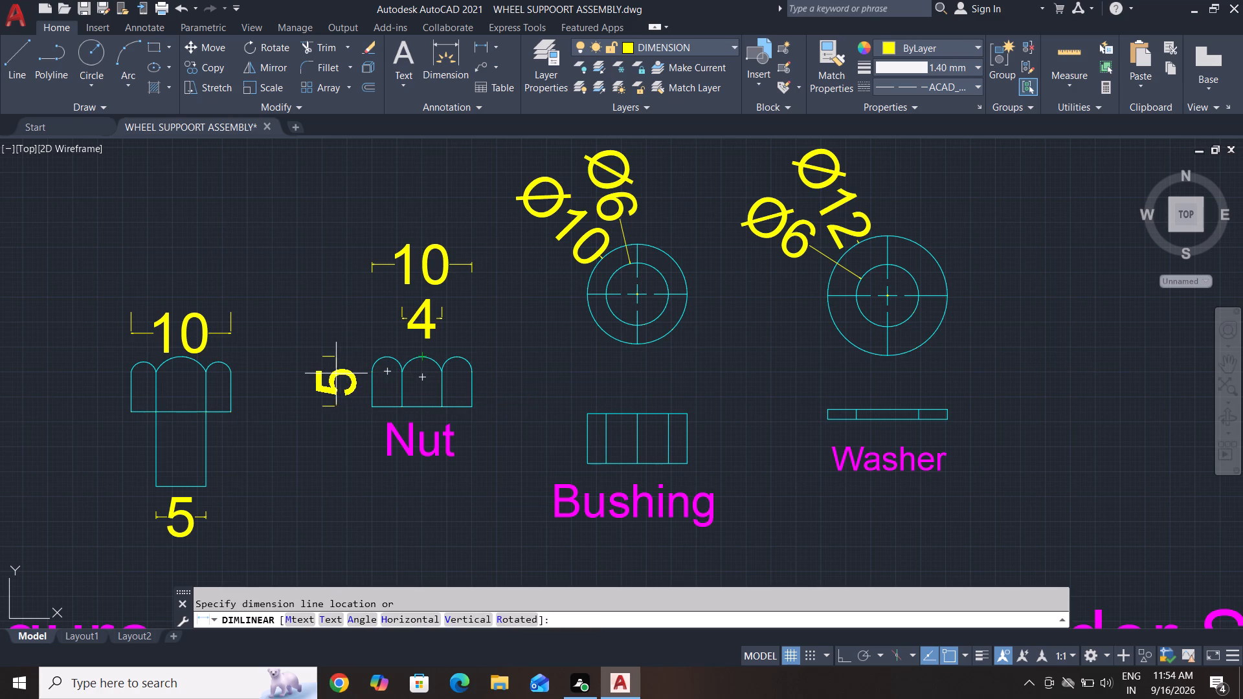
click(336, 373)
key(Escape)
key(Escape)
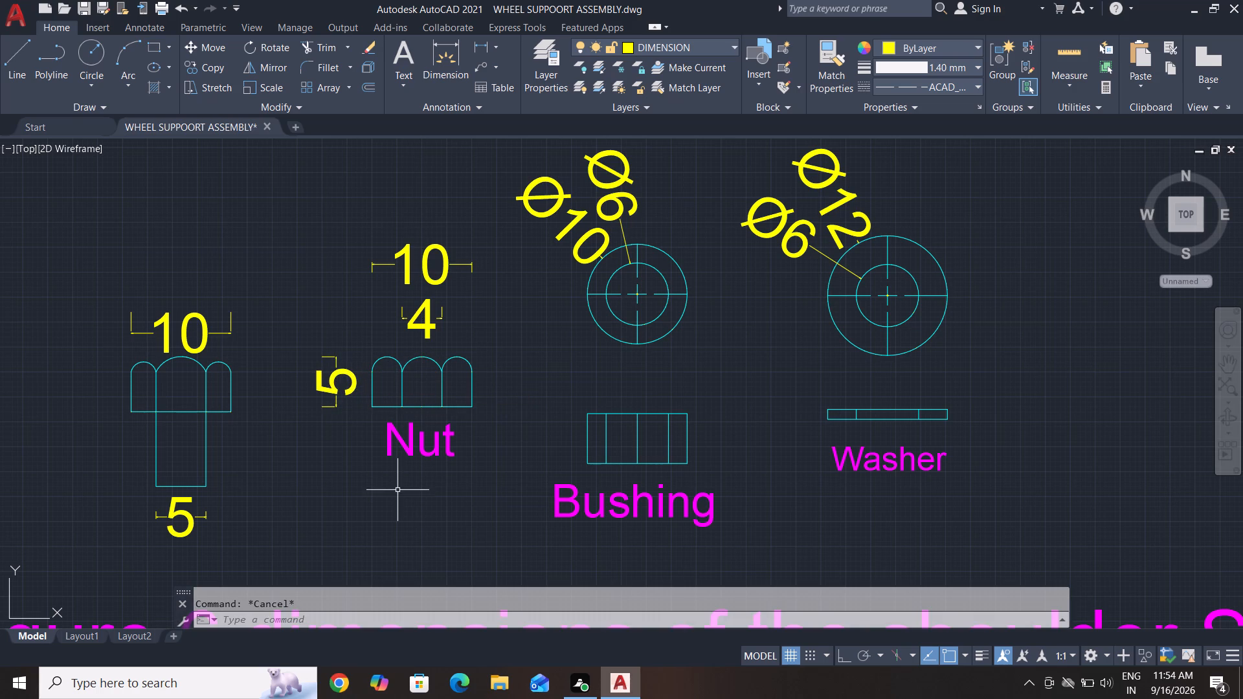
key(Escape)
Change the figure number in the support drawing's caption to 9-3.
scroll(398, 490, down, 2)
scroll(453, 499, down, 1)
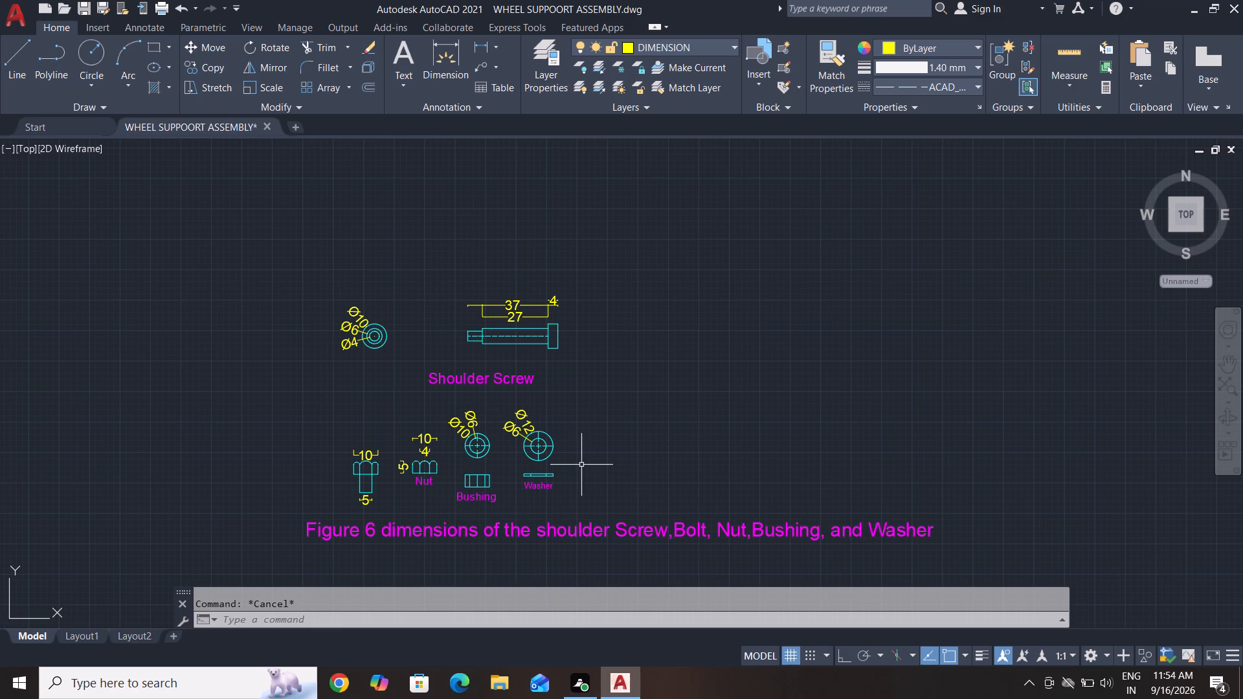
scroll(416, 433, down, 3)
middle_drag(457, 280, 495, 528)
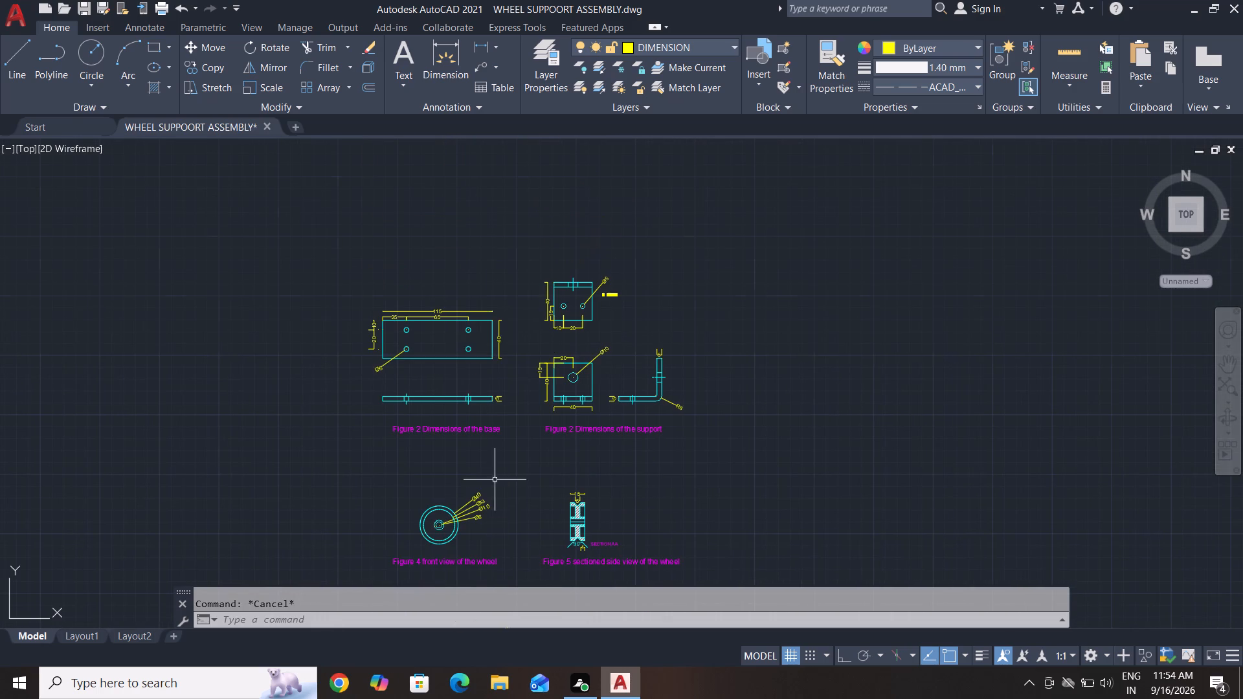
scroll(453, 362, up, 2)
middle_drag(449, 380, 493, 375)
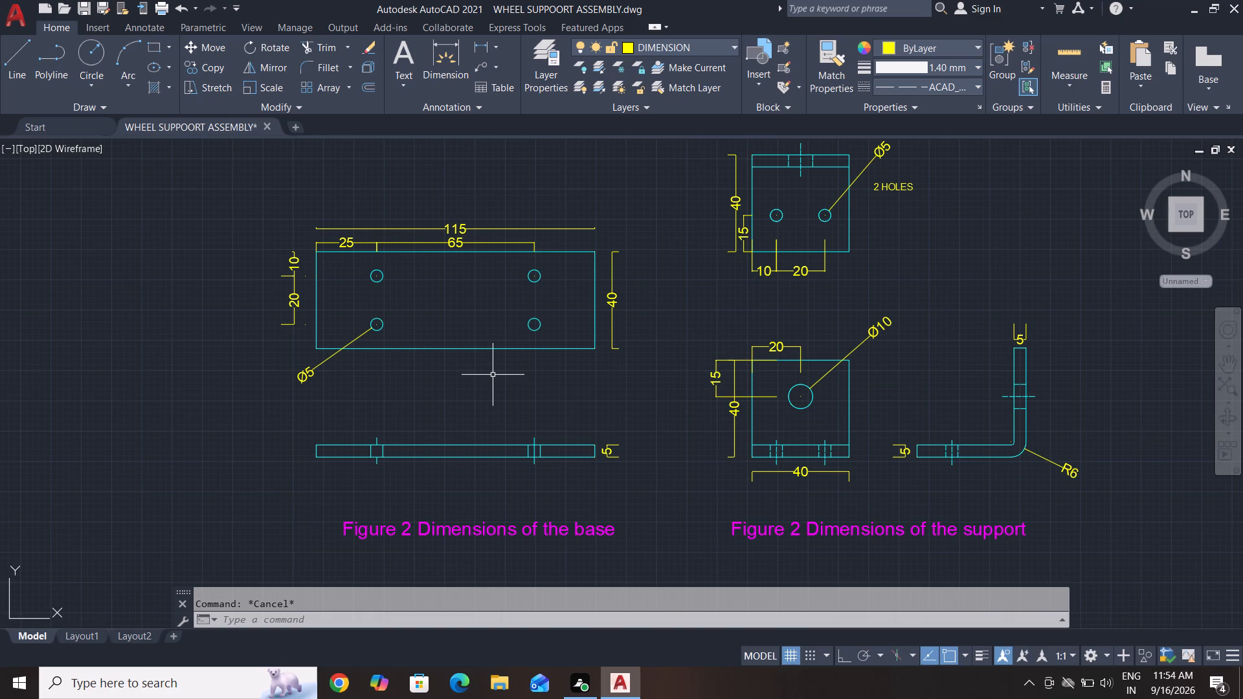
middle_drag(443, 496, 460, 317)
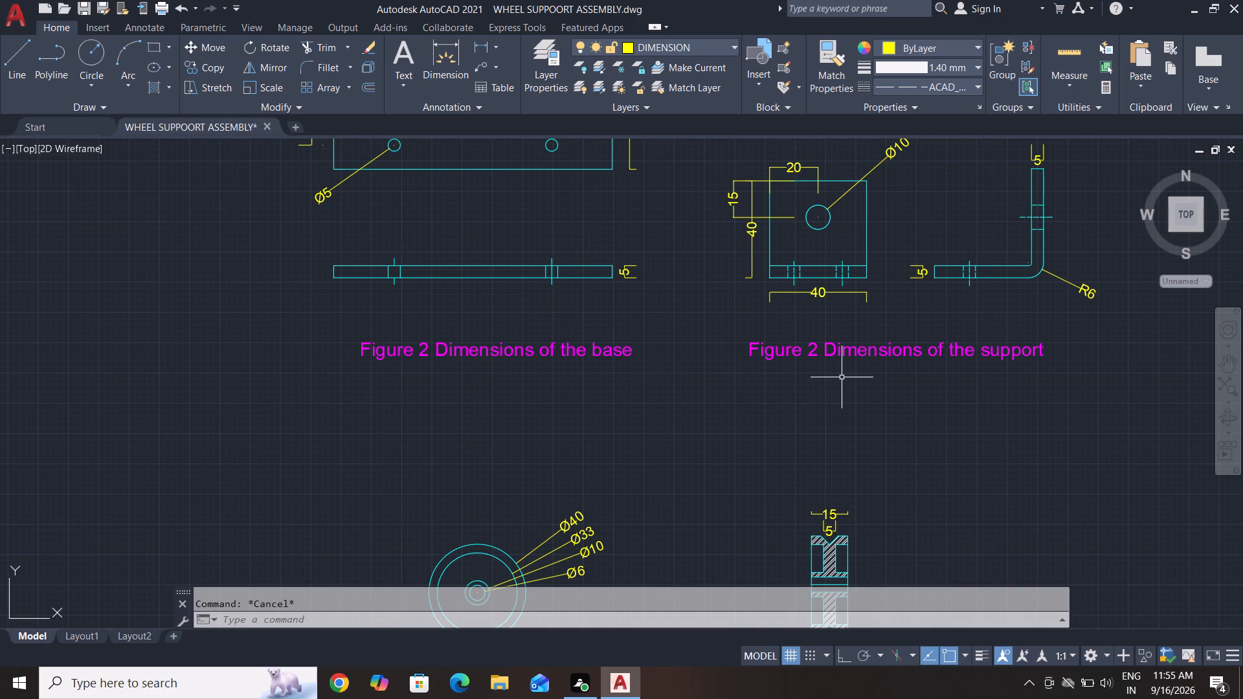
scroll(816, 348, up, 3)
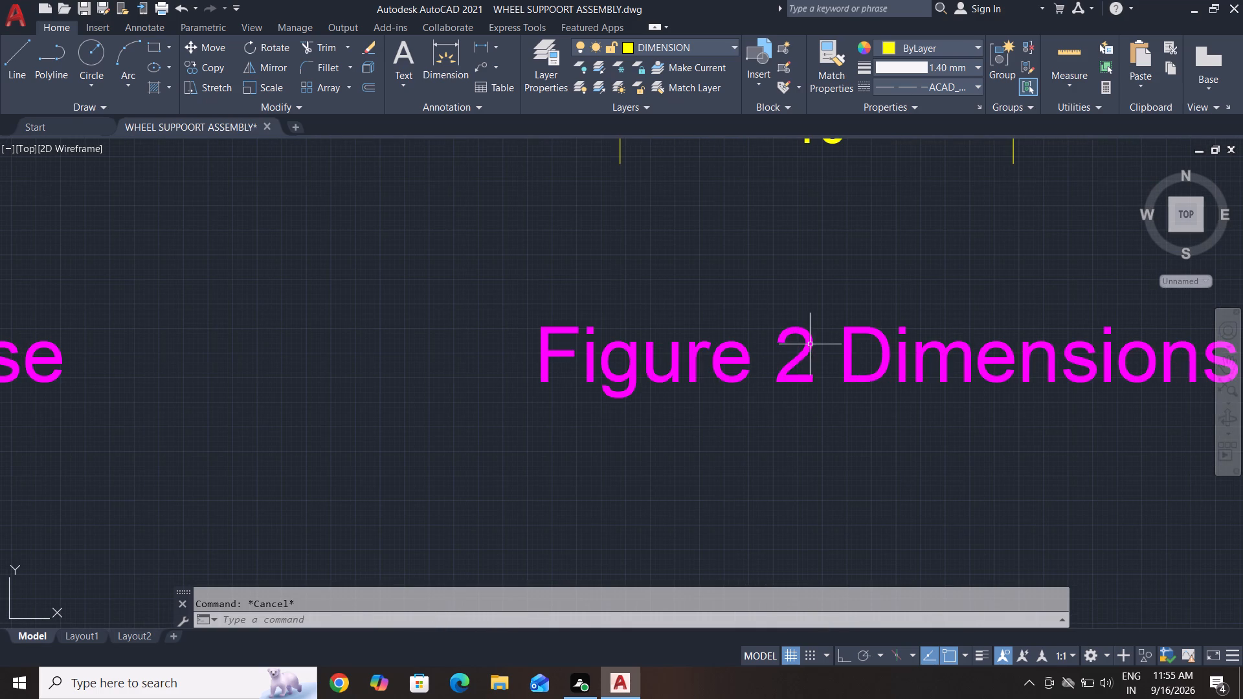
double_click(806, 342)
click(818, 349)
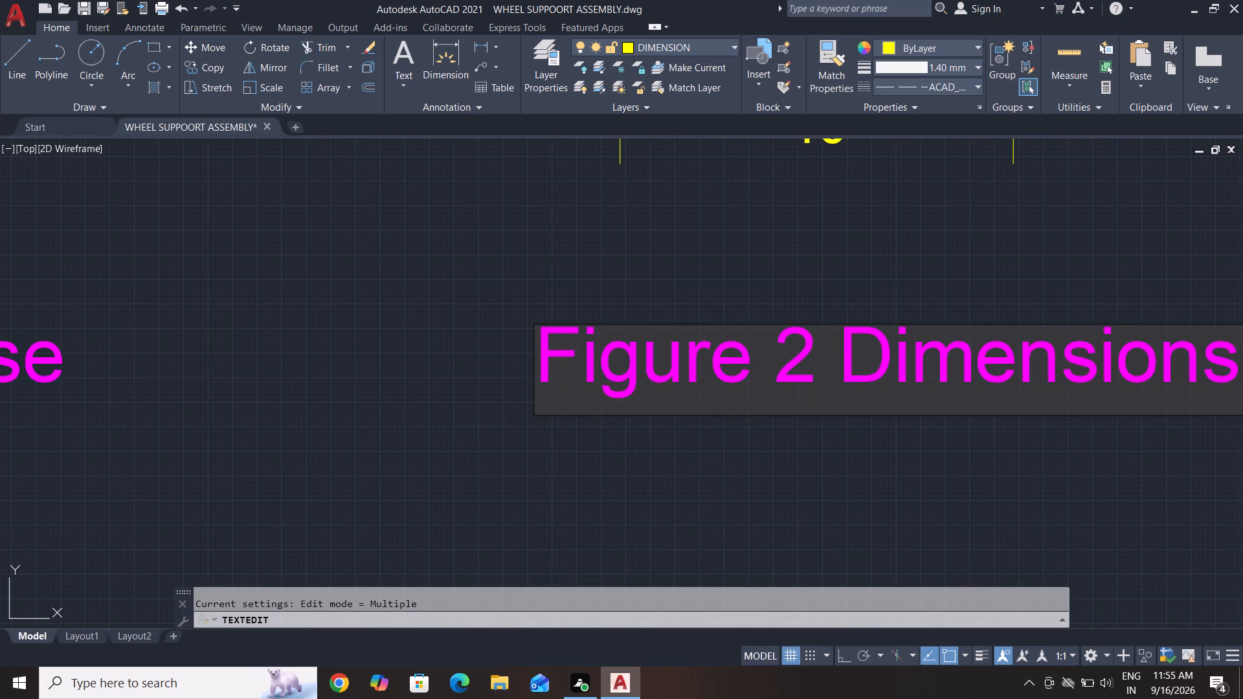
key(BackSpace)
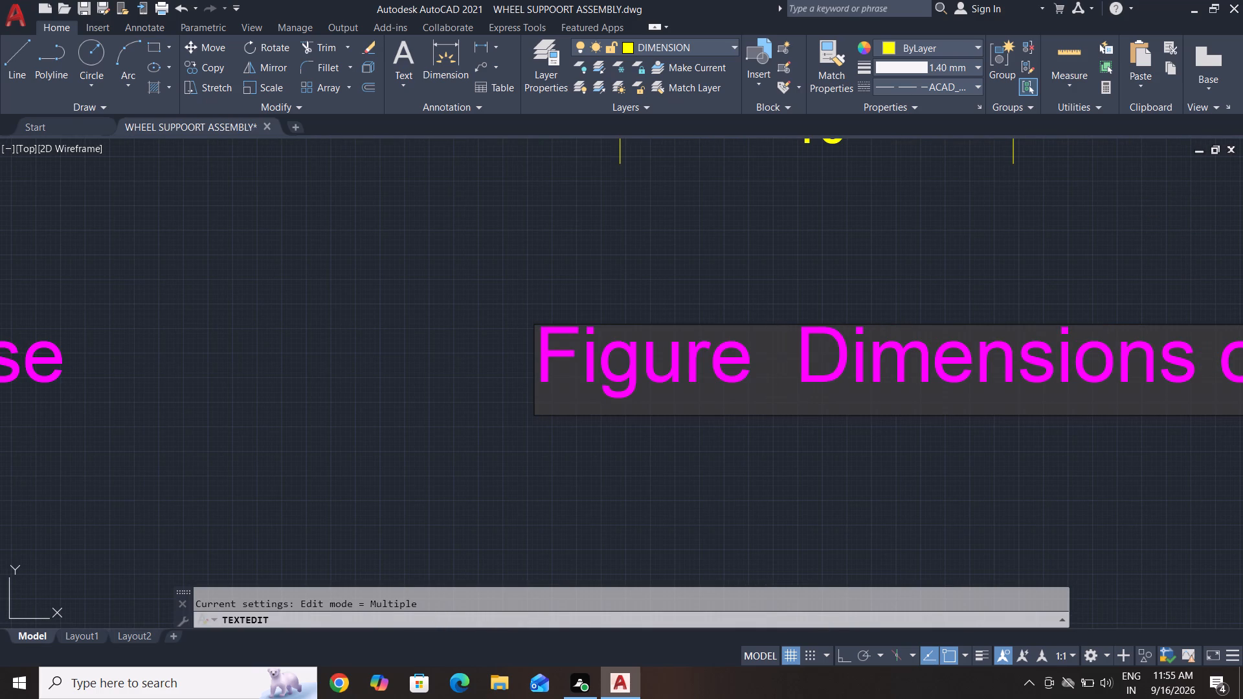
key(9)
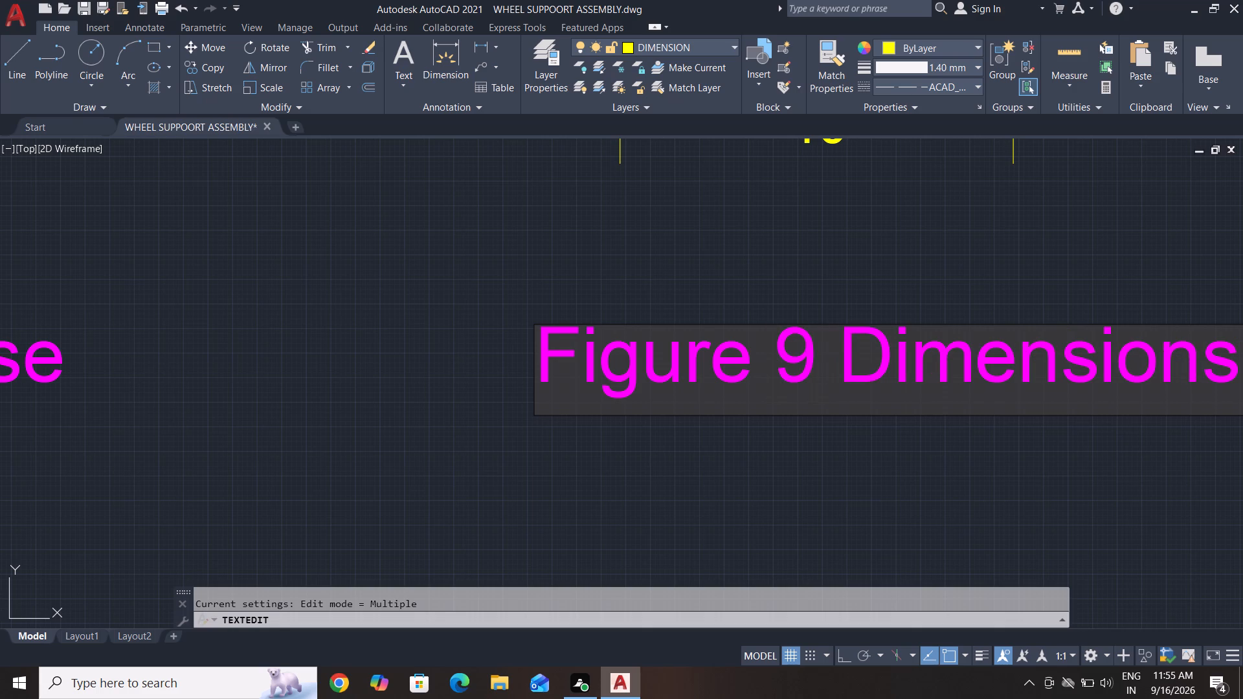
key(minus)
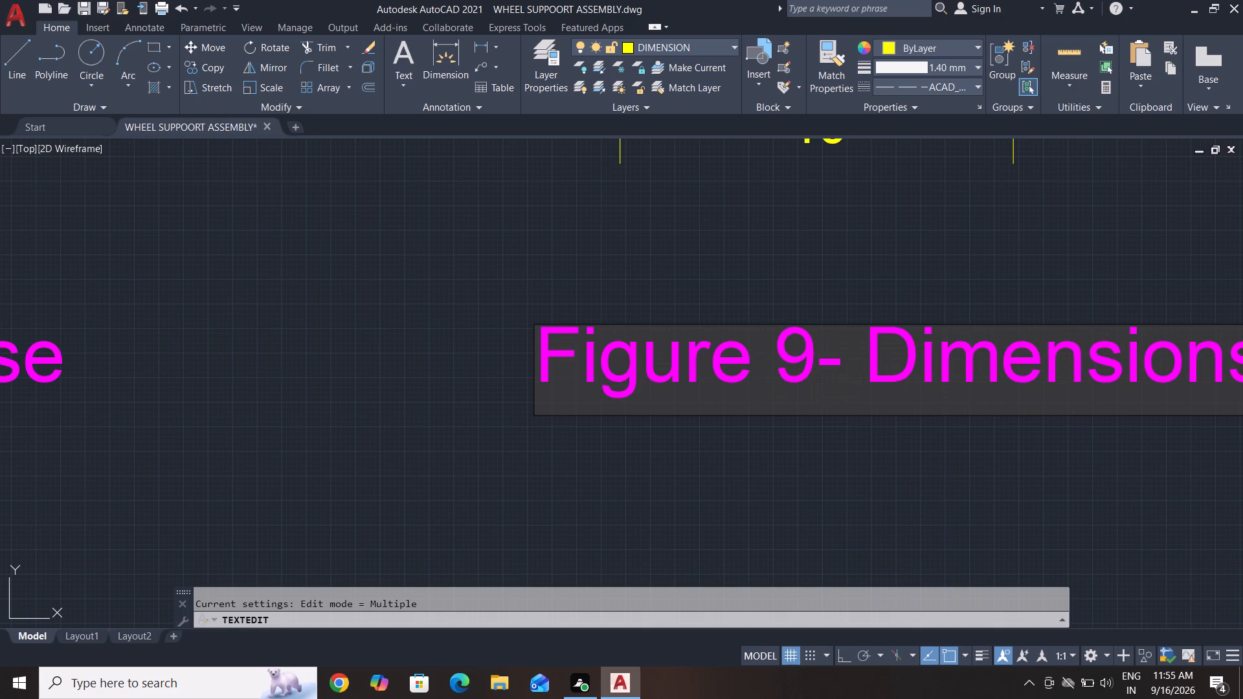
key(3)
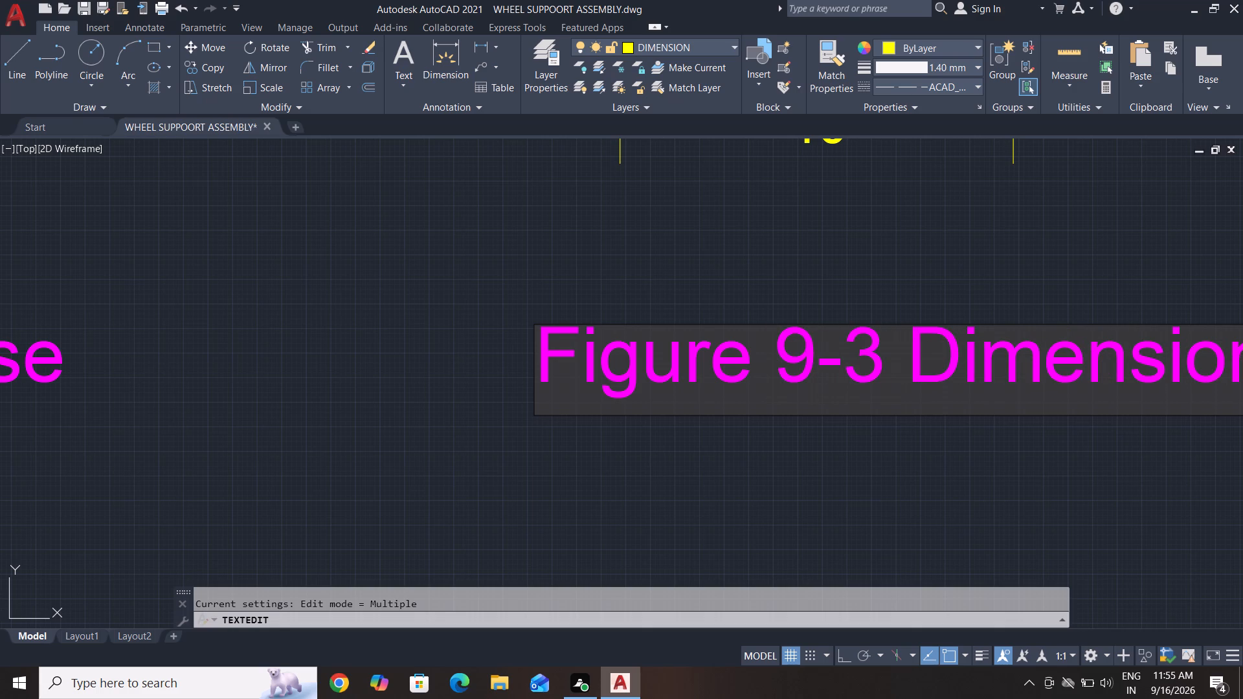
click(658, 505)
Examine the captions and dimensions of the wheel views and the Figure 6 fastener details.
scroll(631, 505, down, 3)
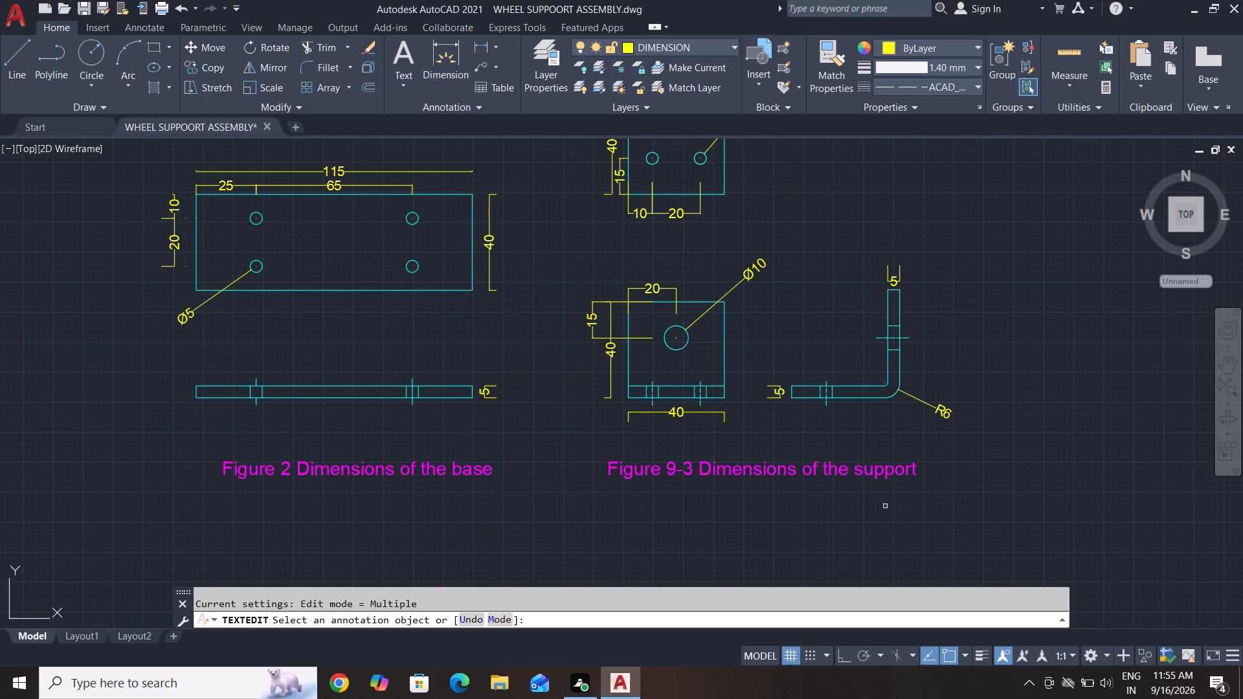
scroll(736, 540, down, 2)
middle_drag(736, 540, 734, 531)
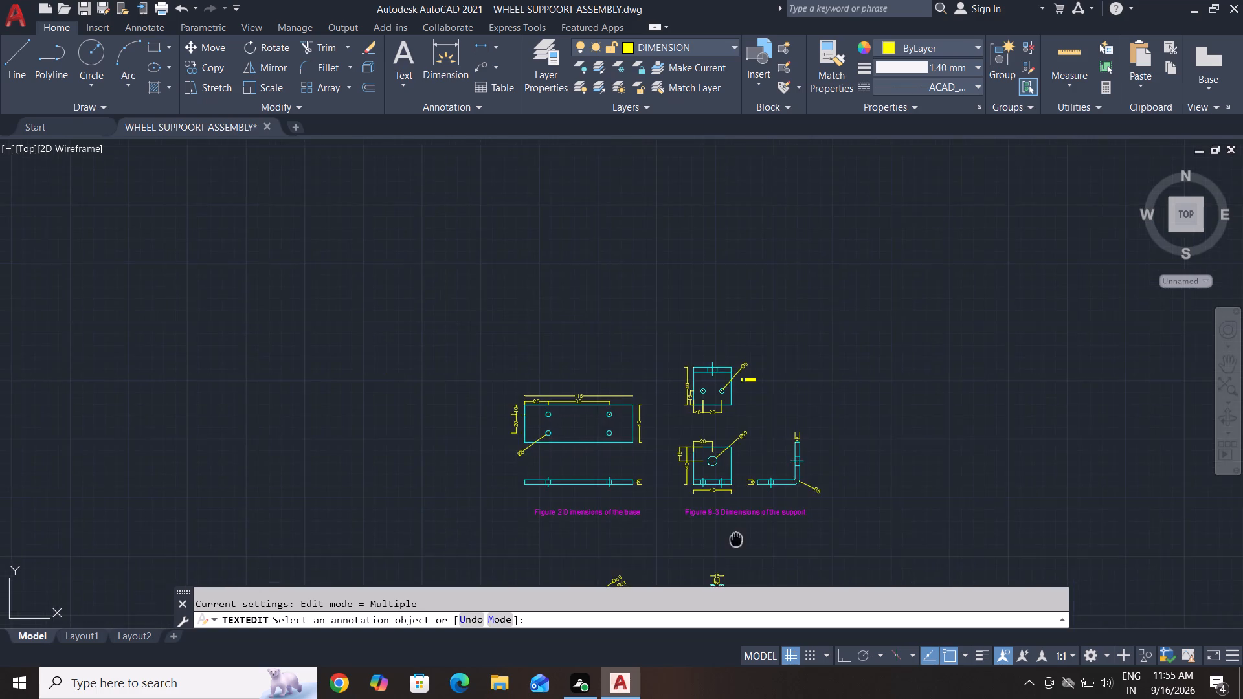
middle_drag(734, 531, 723, 318)
scroll(572, 423, up, 3)
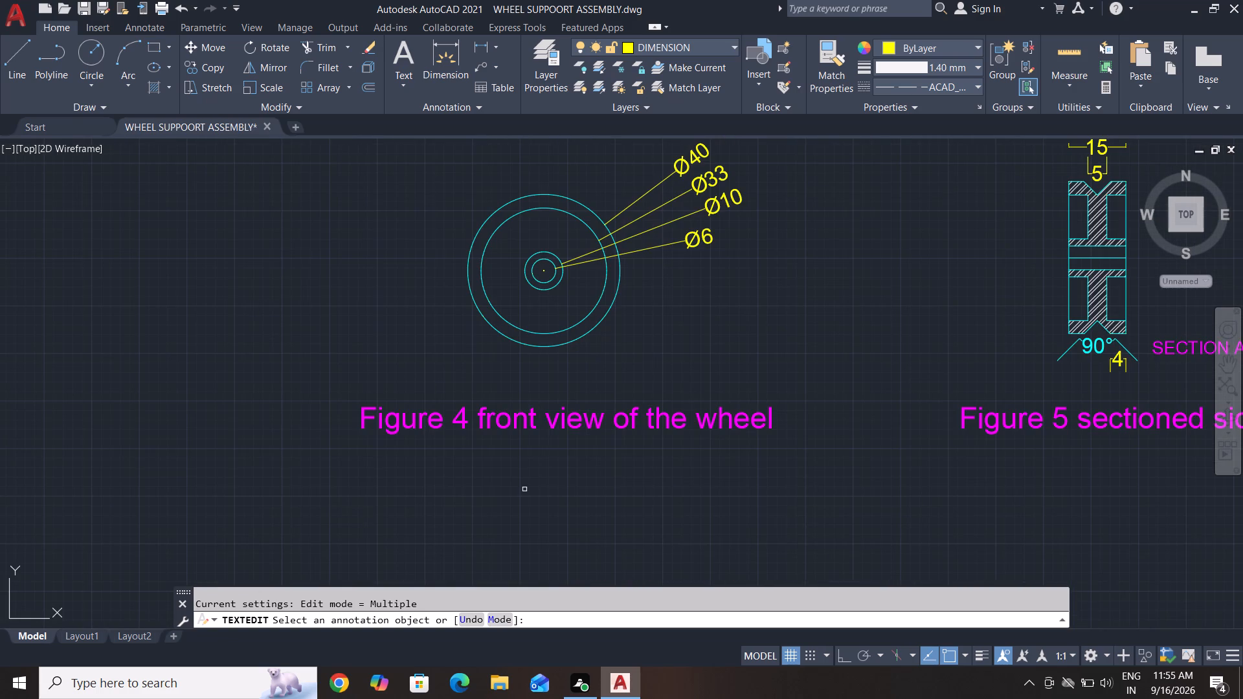
scroll(524, 489, up, 1)
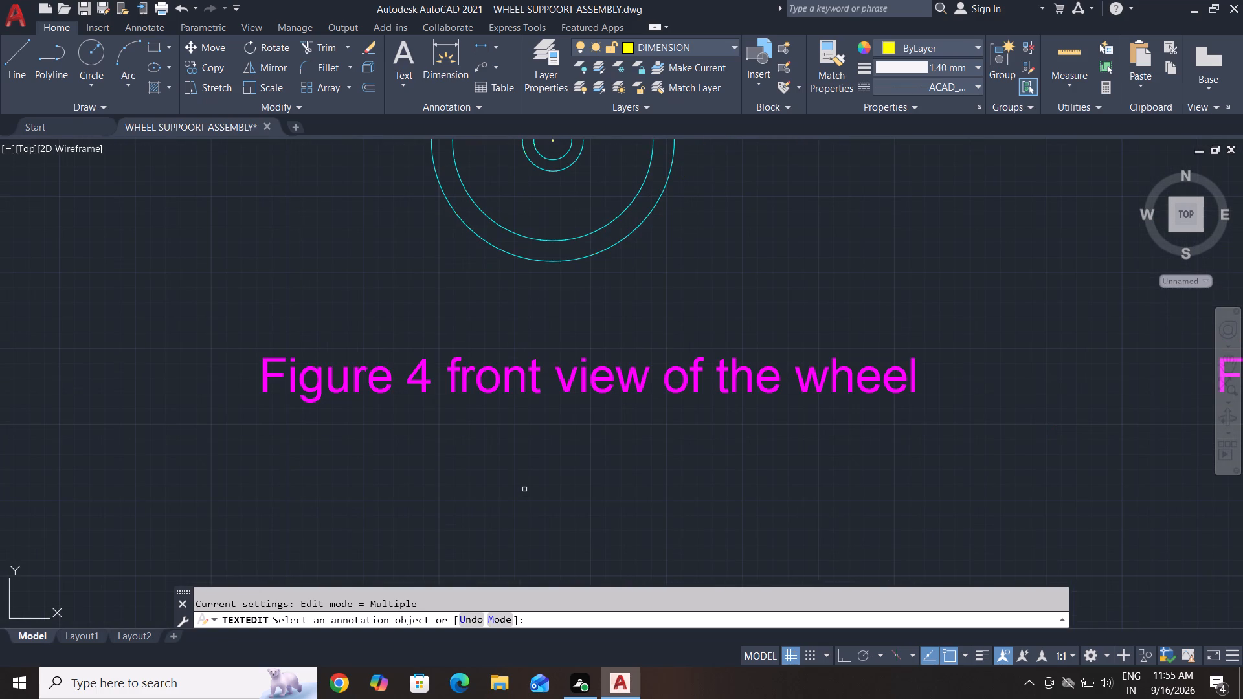
scroll(554, 487, down, 2)
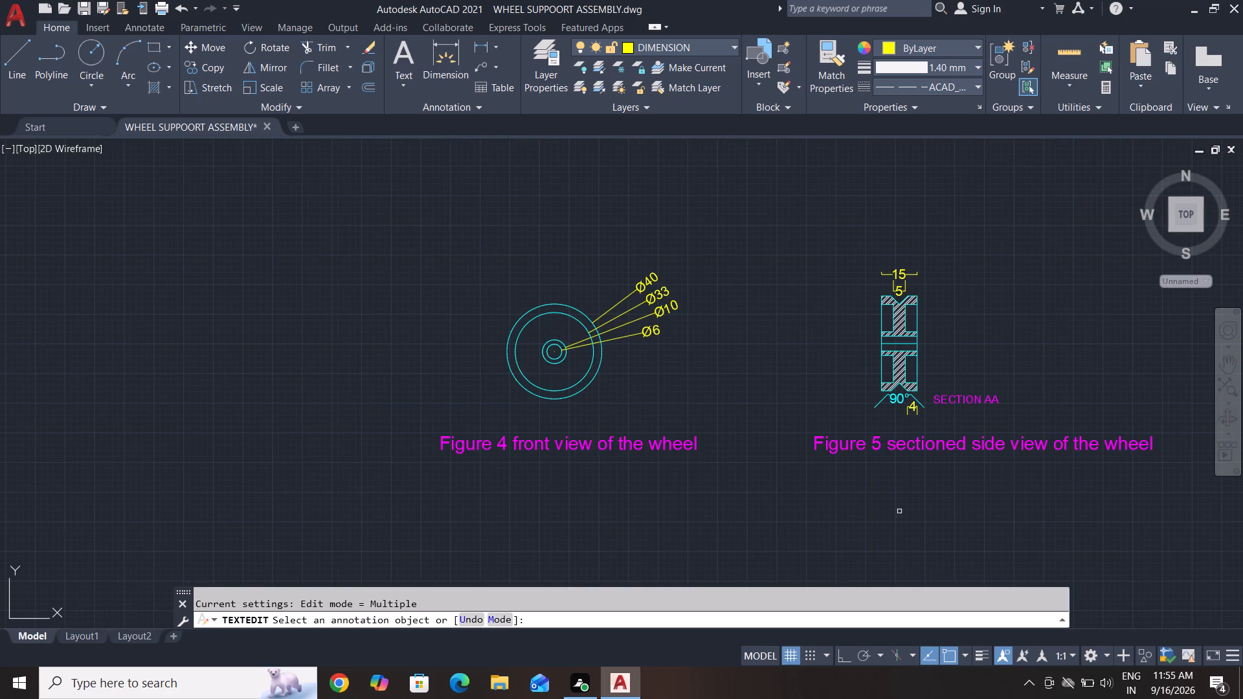
middle_drag(898, 511, 489, 392)
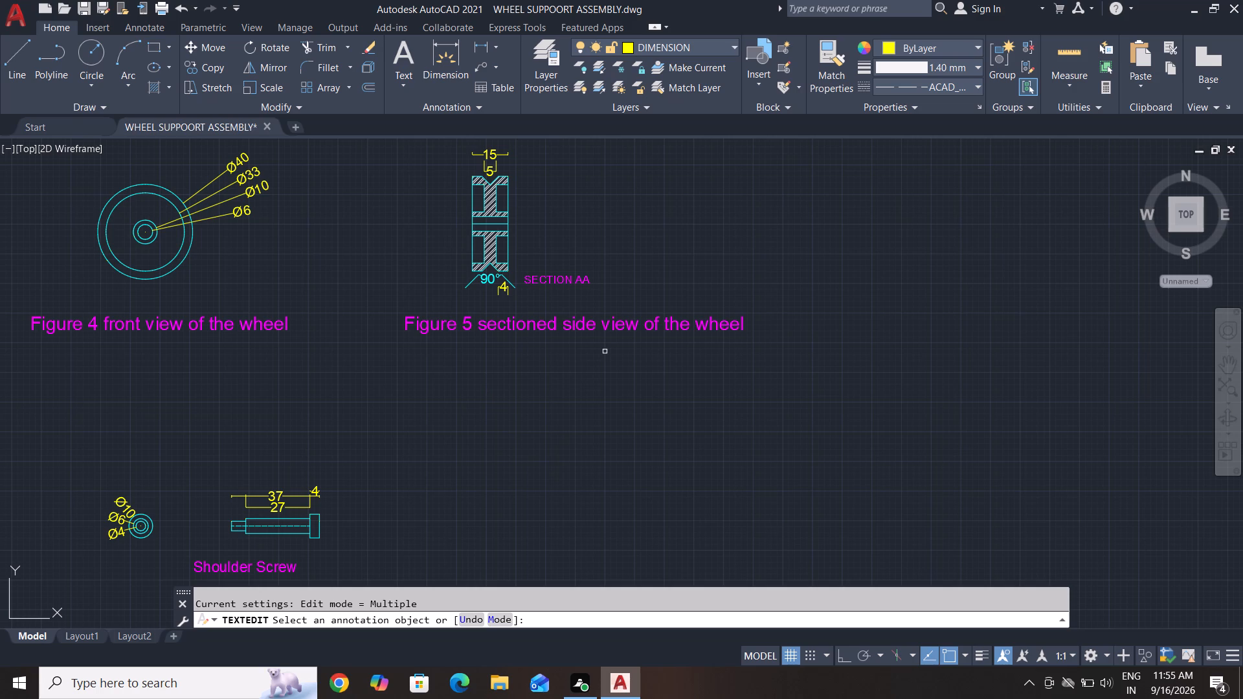
scroll(597, 345, up, 1)
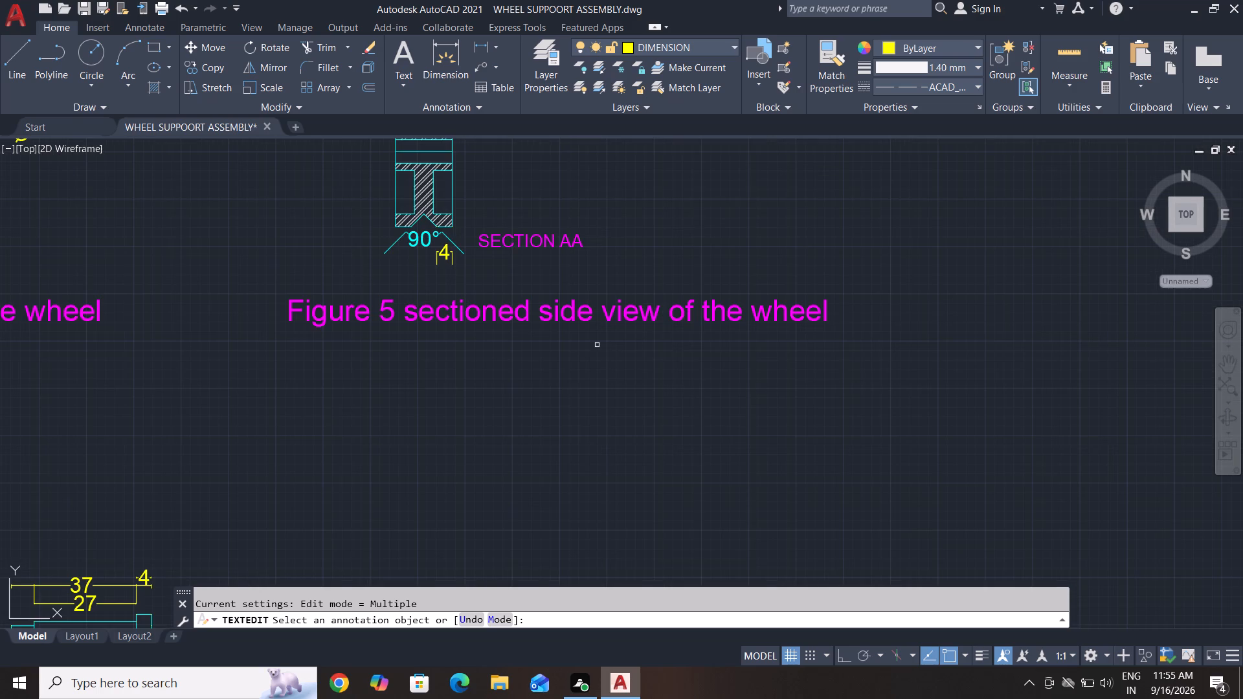
scroll(738, 346, down, 1)
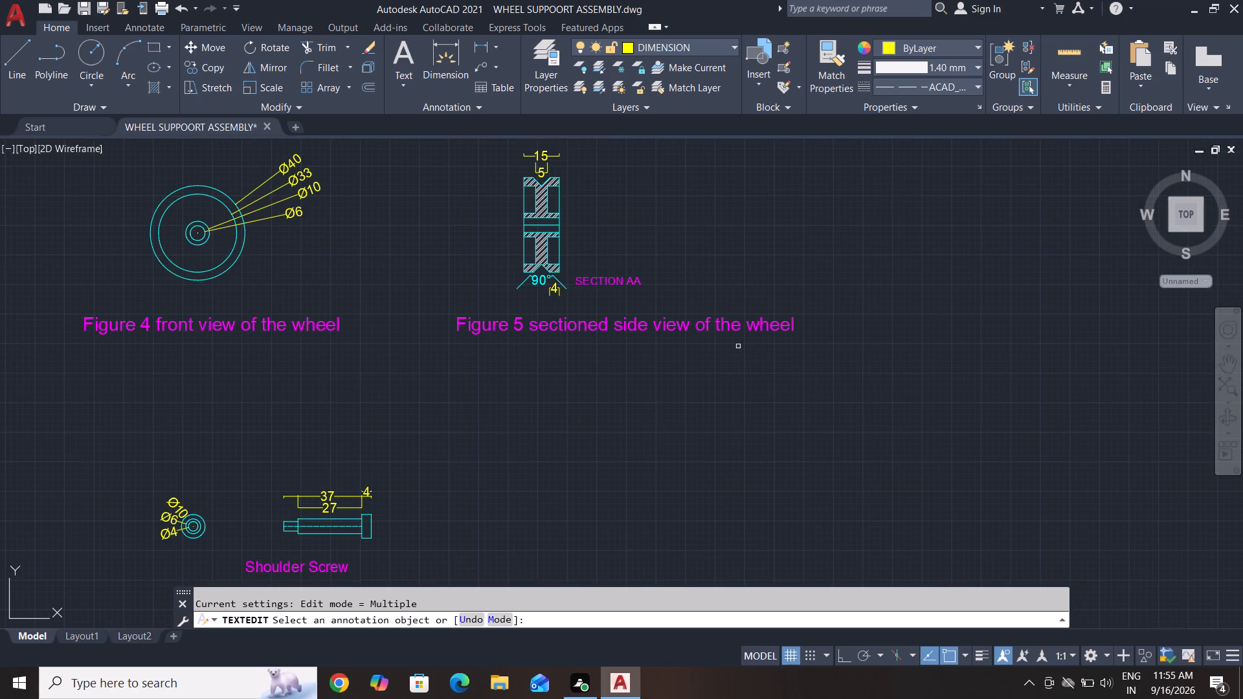
middle_drag(638, 418, 737, 272)
middle_drag(241, 480, 301, 406)
scroll(383, 342, up, 1)
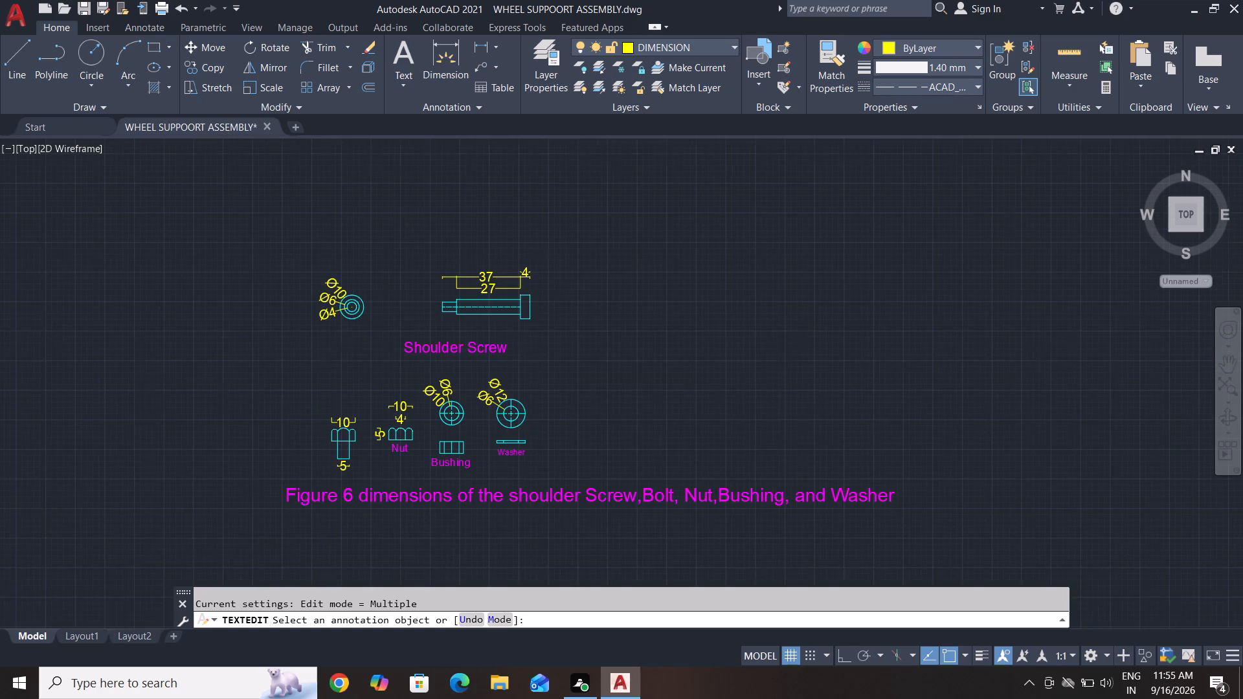
scroll(383, 340, up, 1)
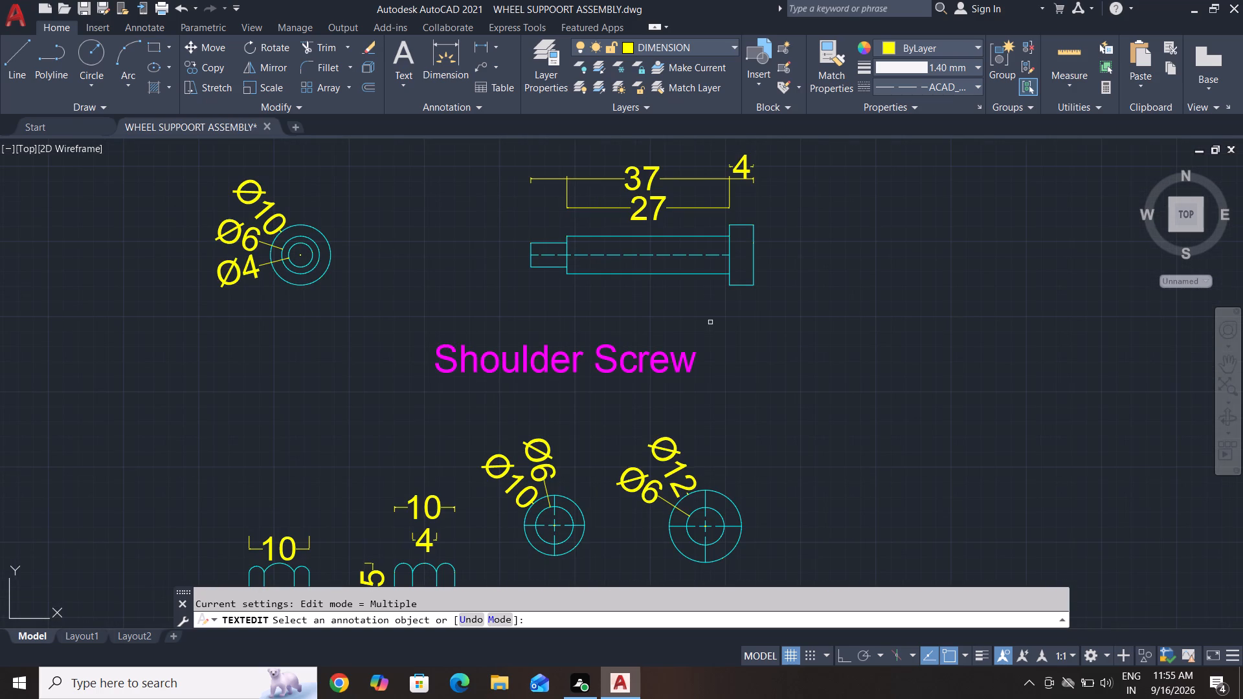
scroll(702, 337, down, 1)
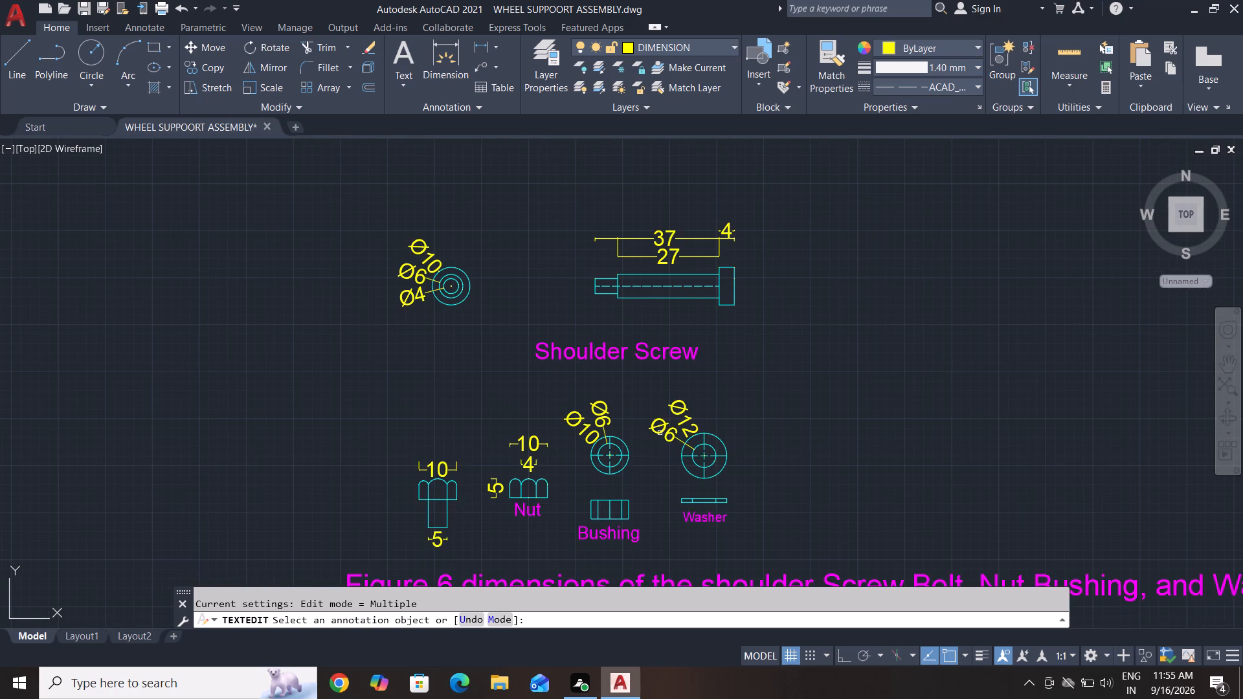
Add a vertical linear dimension for the bolt's full height, from the middle arc's top to the shank's bottom edge, on the side away from the nut.
middle_drag(576, 527, 543, 358)
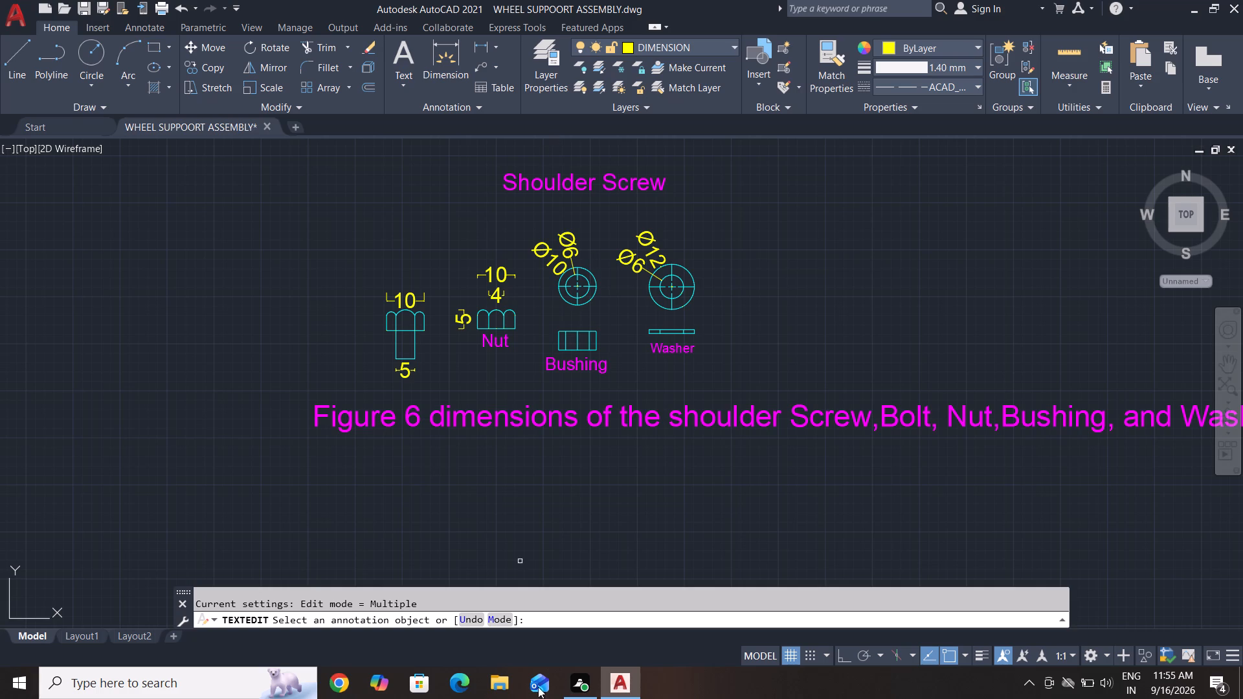
click(484, 44)
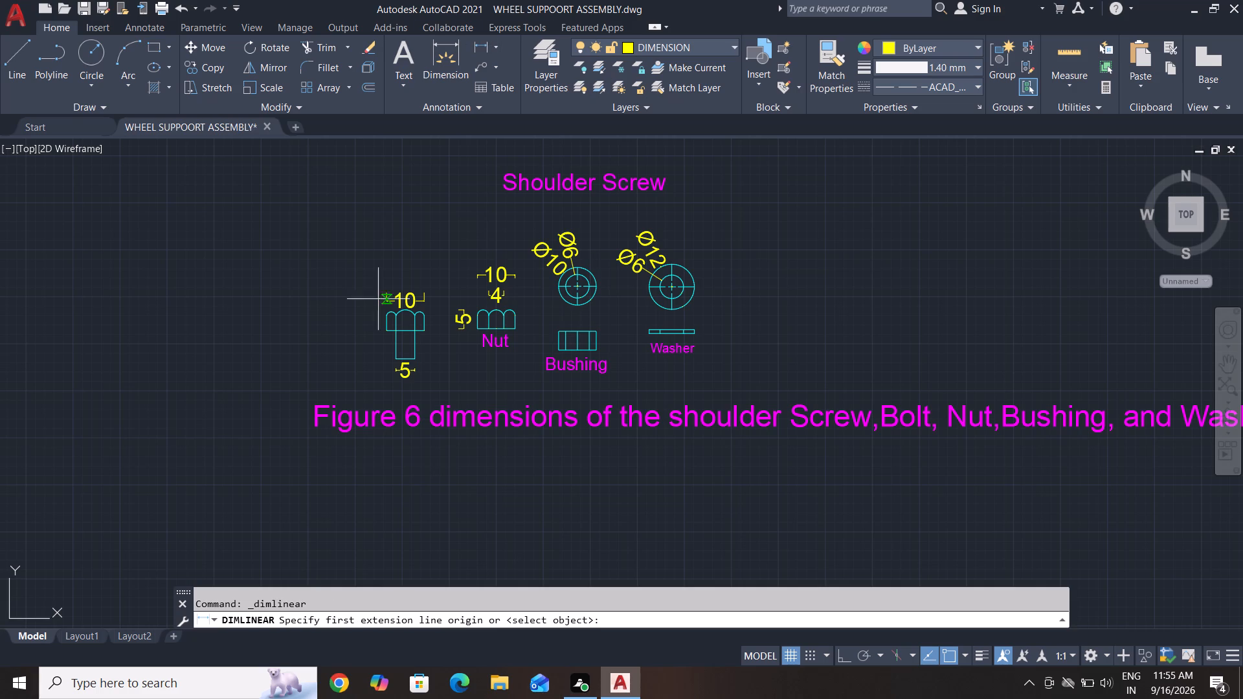
scroll(399, 313, up, 2)
click(409, 305)
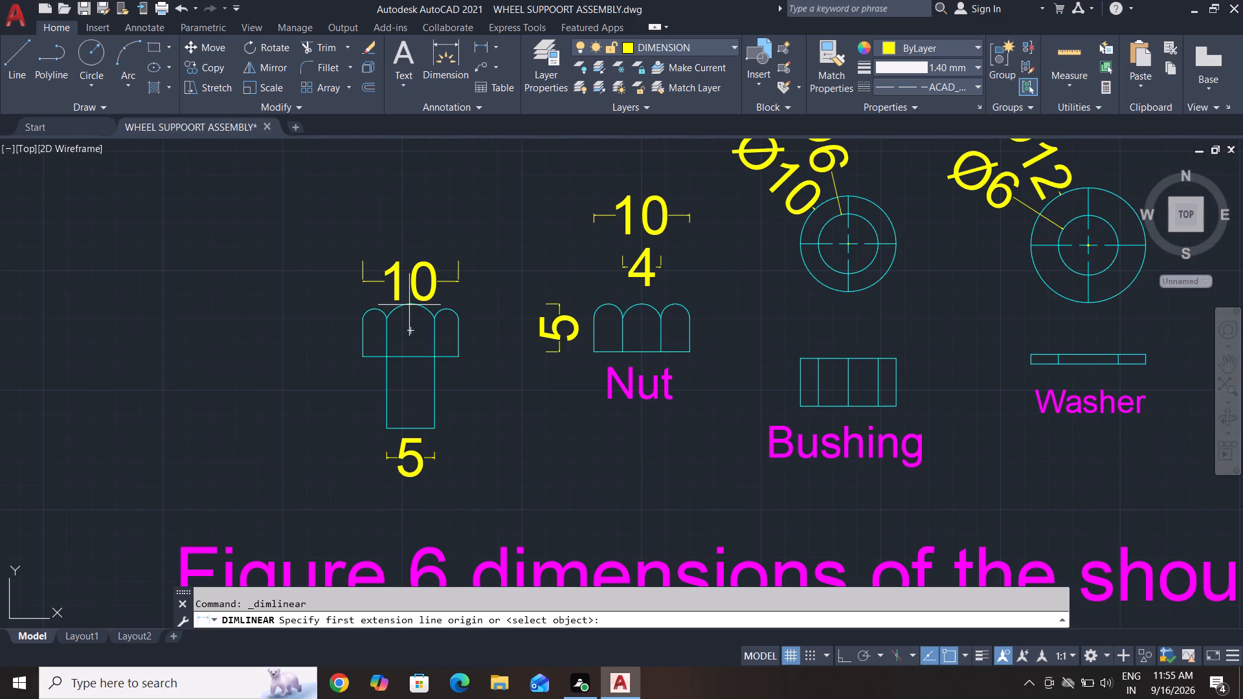
click(410, 432)
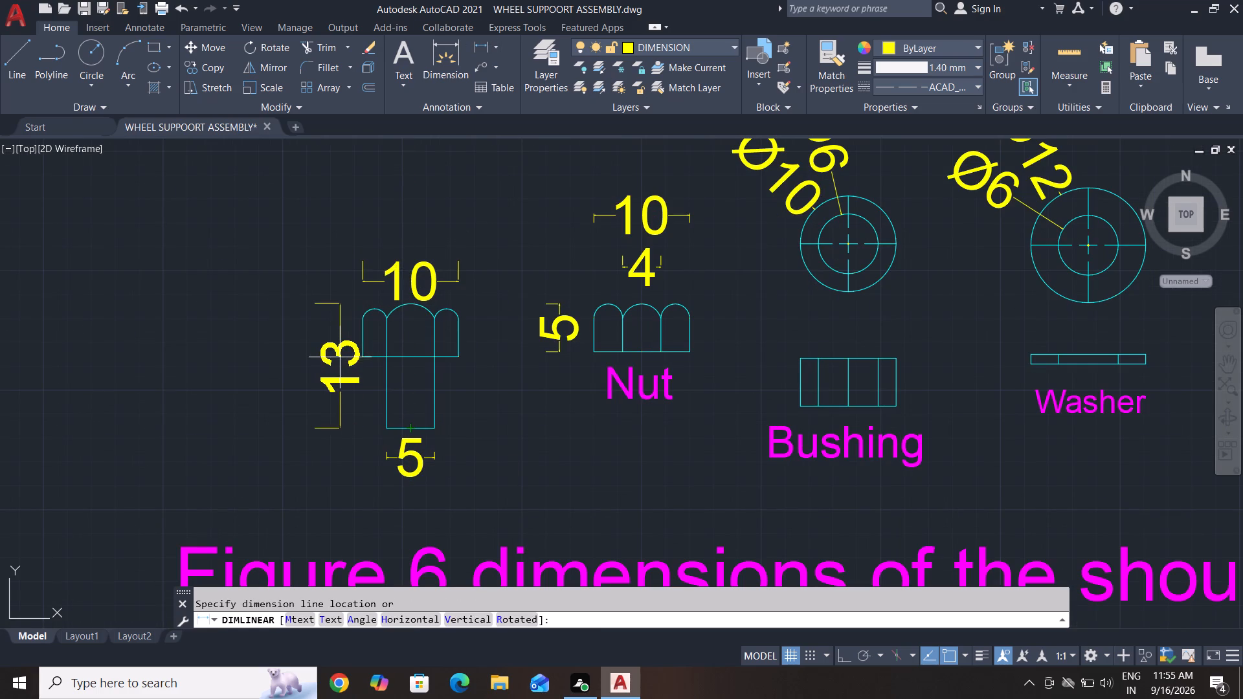
click(320, 342)
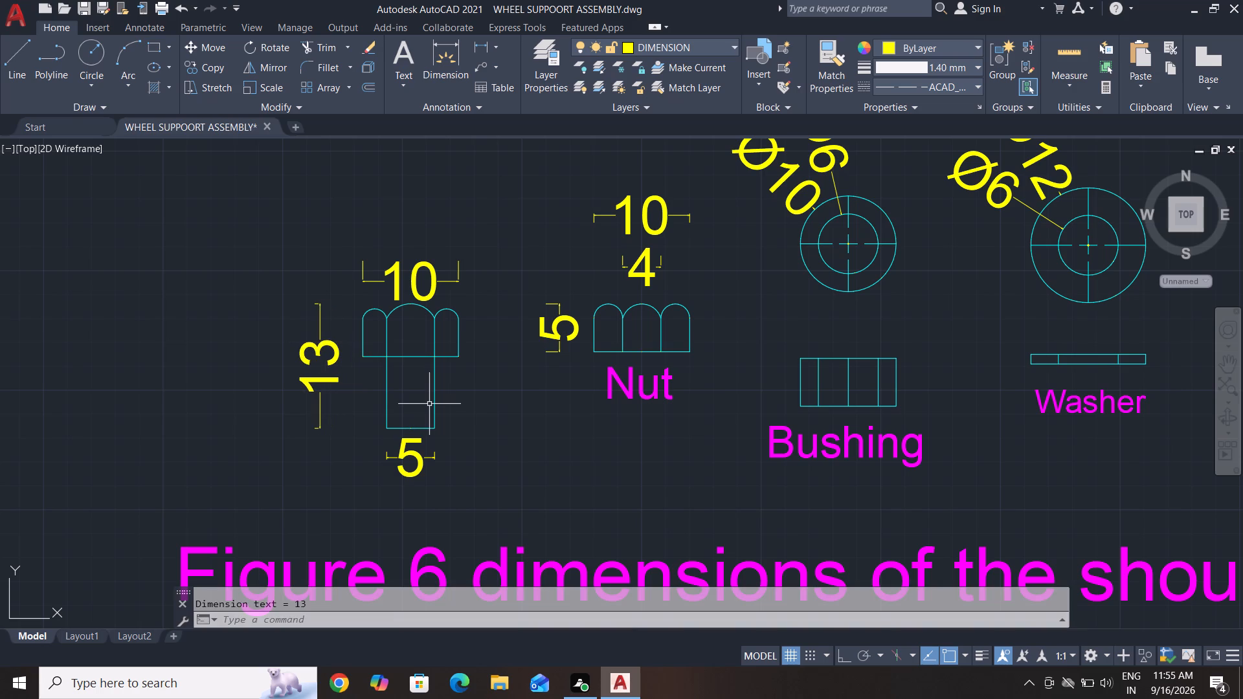
Examine the nut, bushing and washer details of Figure 6 and the overall layout of all the part drawings.
scroll(655, 496, up, 1)
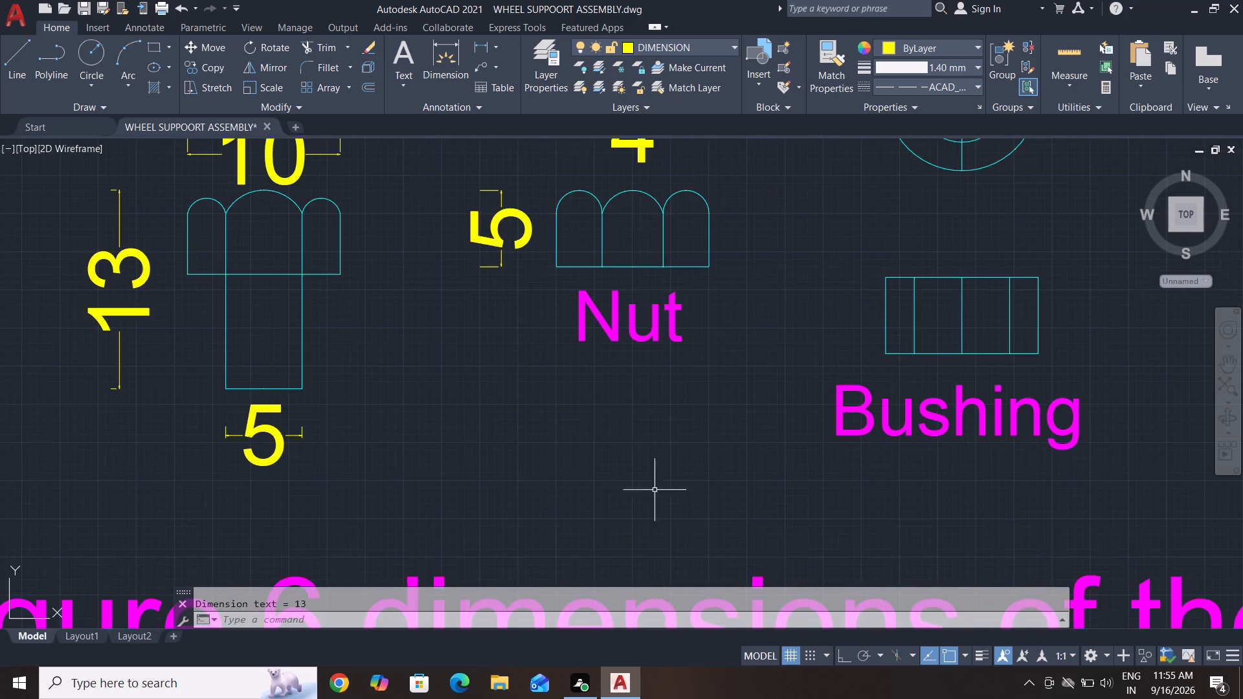
middle_drag(655, 490, 506, 498)
scroll(612, 455, down, 2)
middle_drag(671, 482, 664, 482)
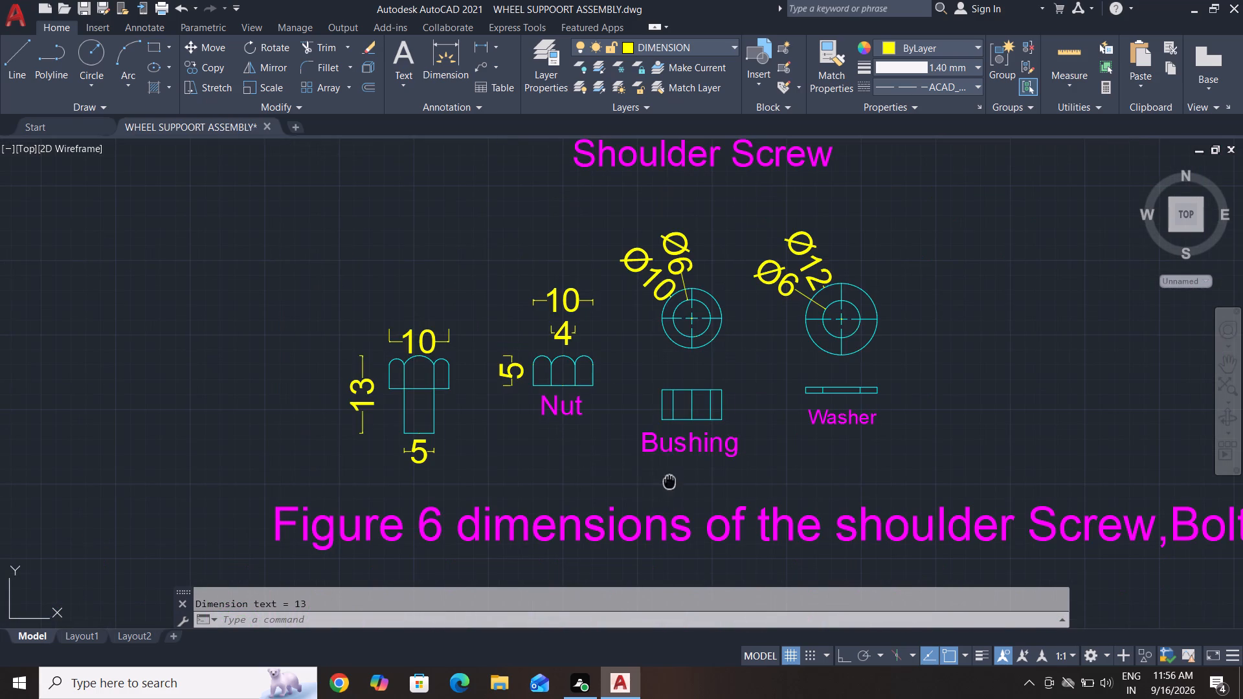
middle_drag(664, 482, 521, 482)
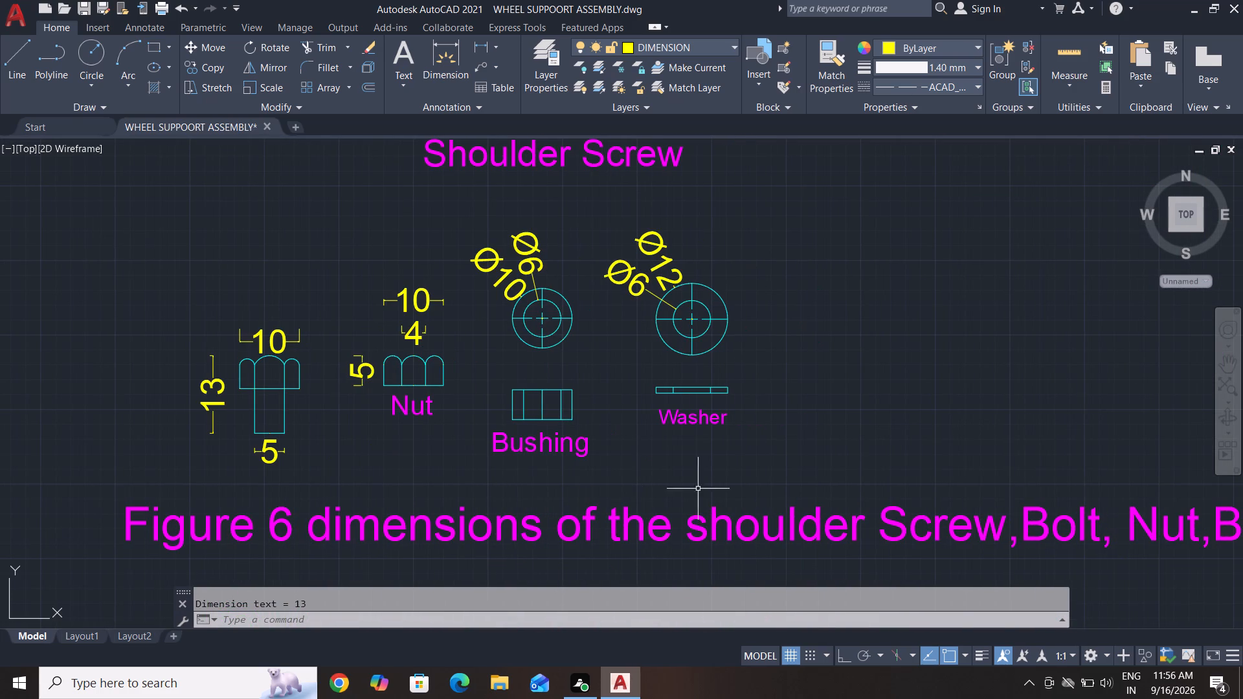
scroll(667, 482, down, 3)
middle_drag(716, 526, 634, 502)
scroll(634, 502, down, 1)
middle_drag(634, 502, 576, 486)
scroll(596, 538, down, 1)
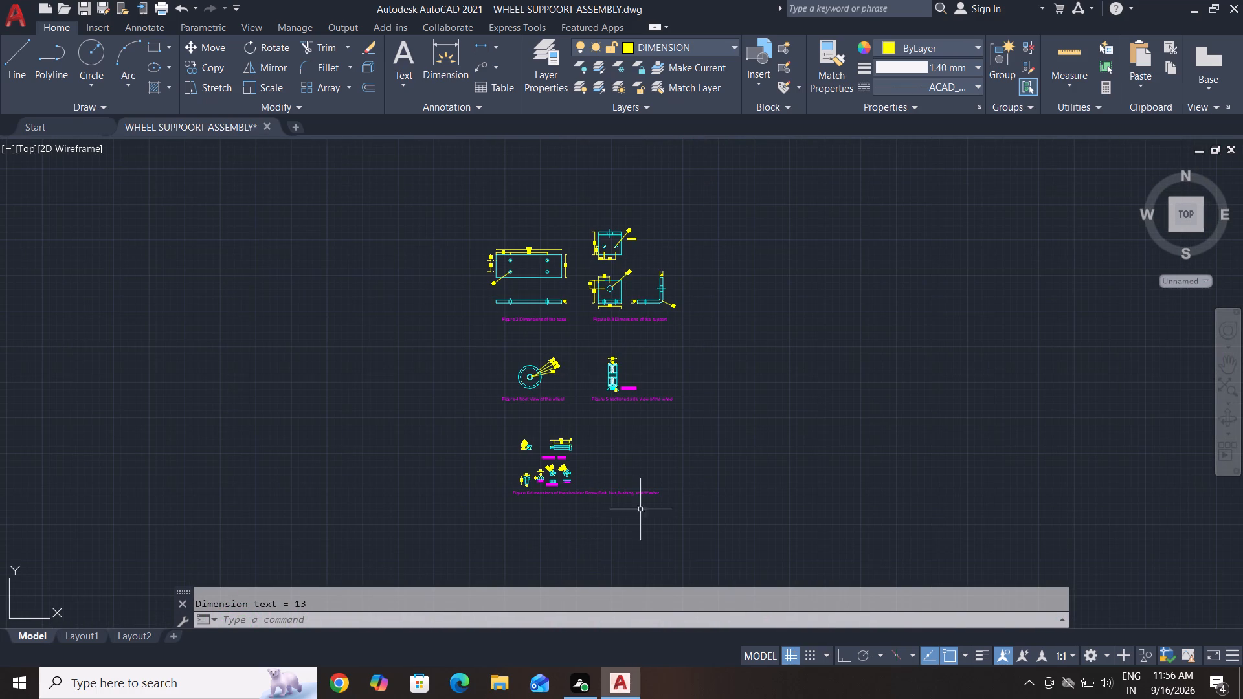
middle_click(640, 509)
Save the wheel support assembly drawing.
key(ctrl+s)
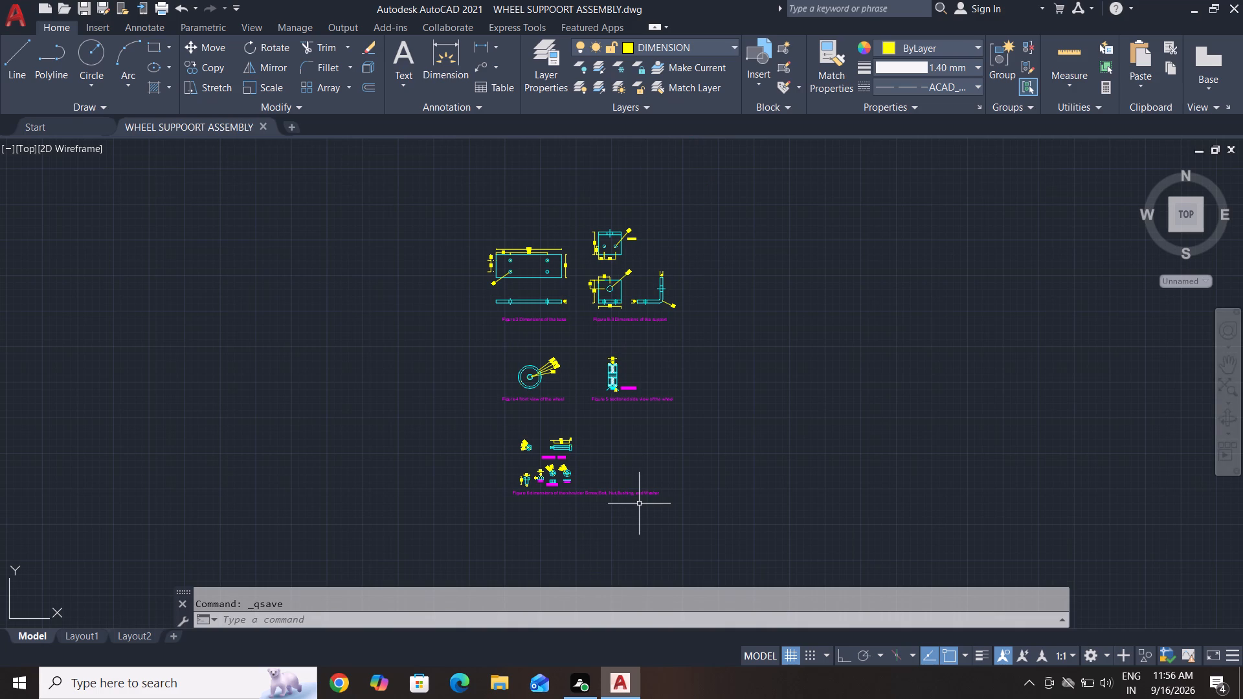
key(ctrl+s)
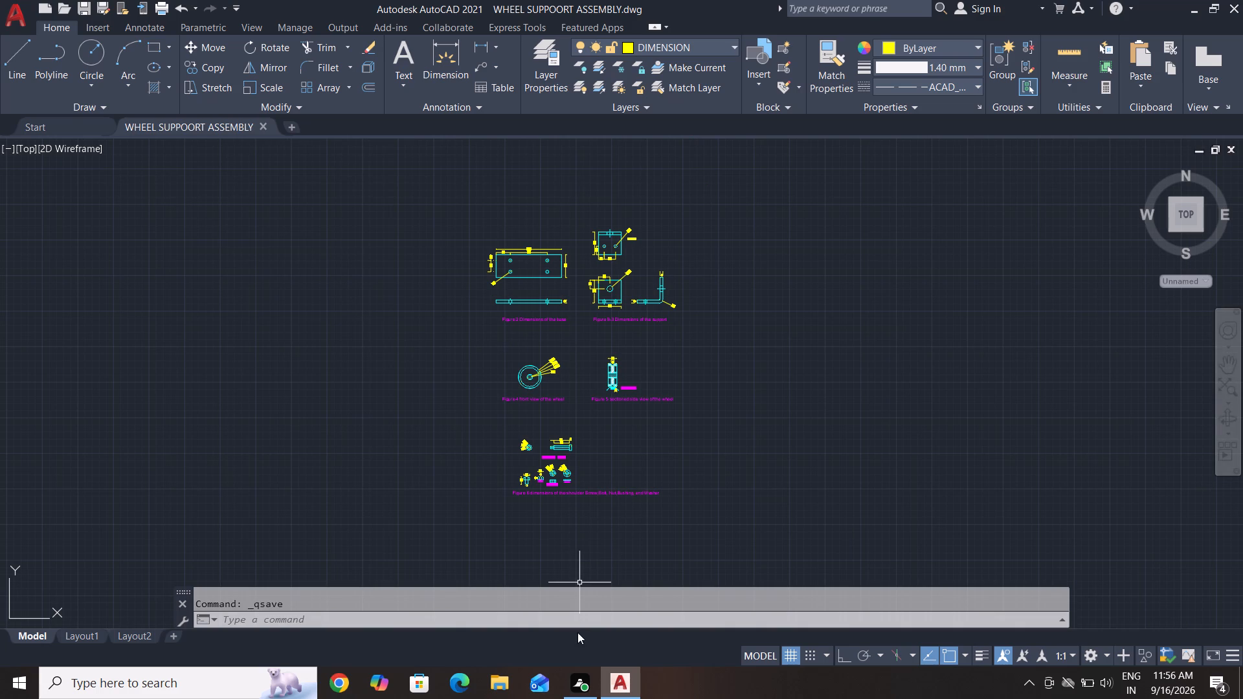